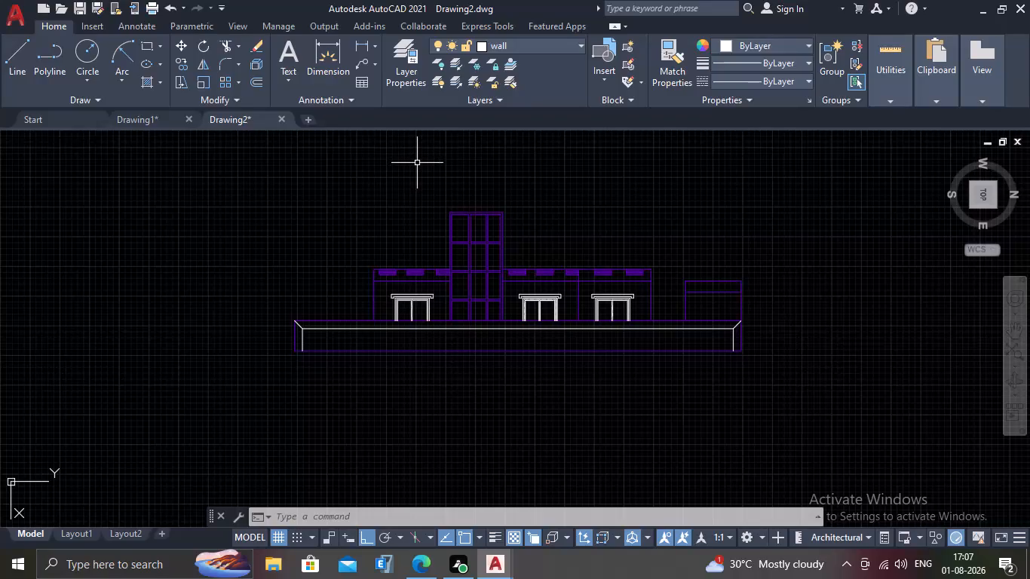
# Delete the base's long horizontal inner line together with the diagonal and vertical line at its left end.
pyautogui.scroll(2, 360, 320)
pyautogui.scroll(2, 256, 335)
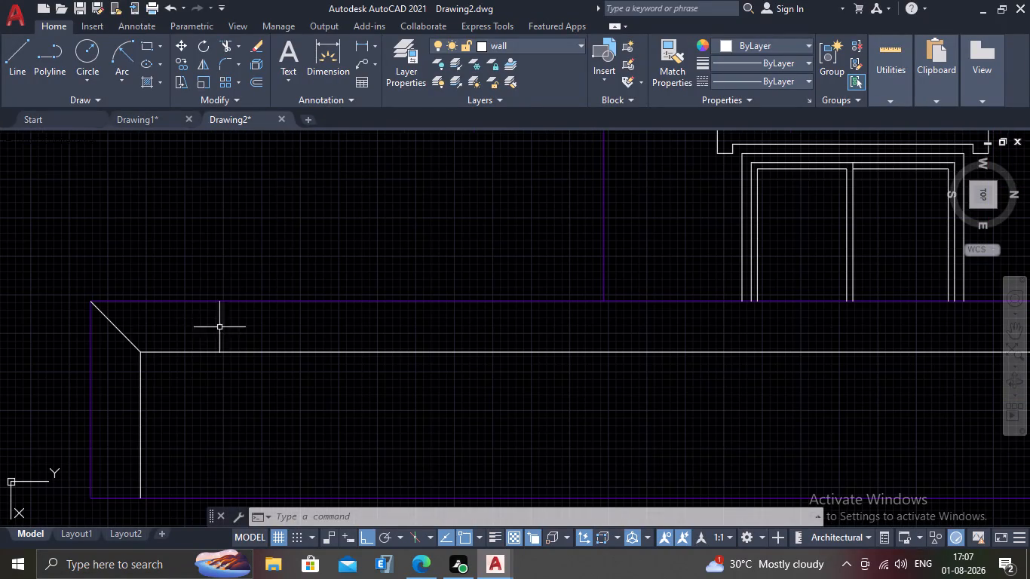
pyautogui.click(204, 323)
pyautogui.moveTo(202, 325); pyautogui.dragTo(198, 332)
pyautogui.click(132, 388)
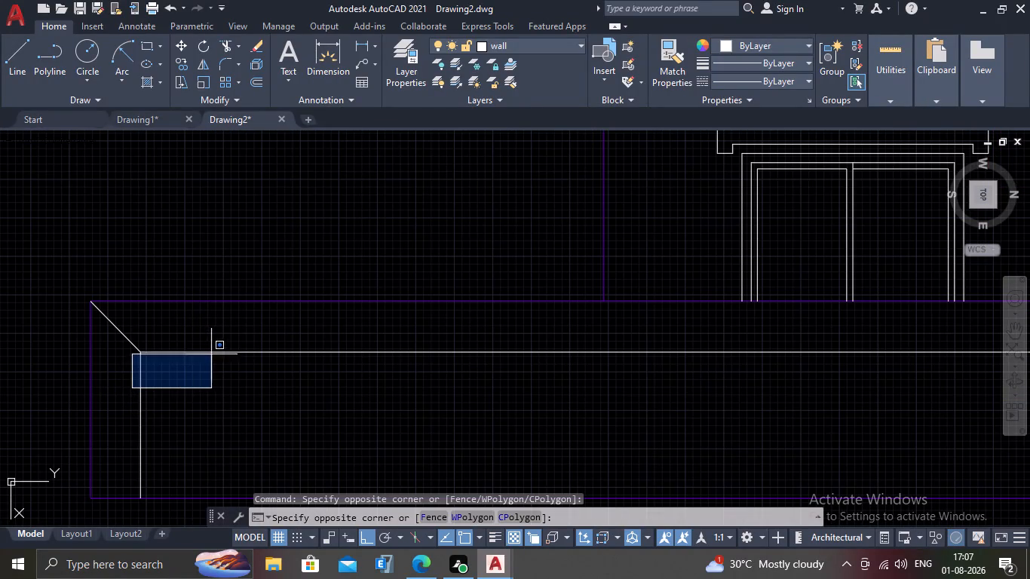
pyautogui.click(213, 341)
pyautogui.moveTo(228, 339); pyautogui.dragTo(200, 366)
pyautogui.click(114, 386)
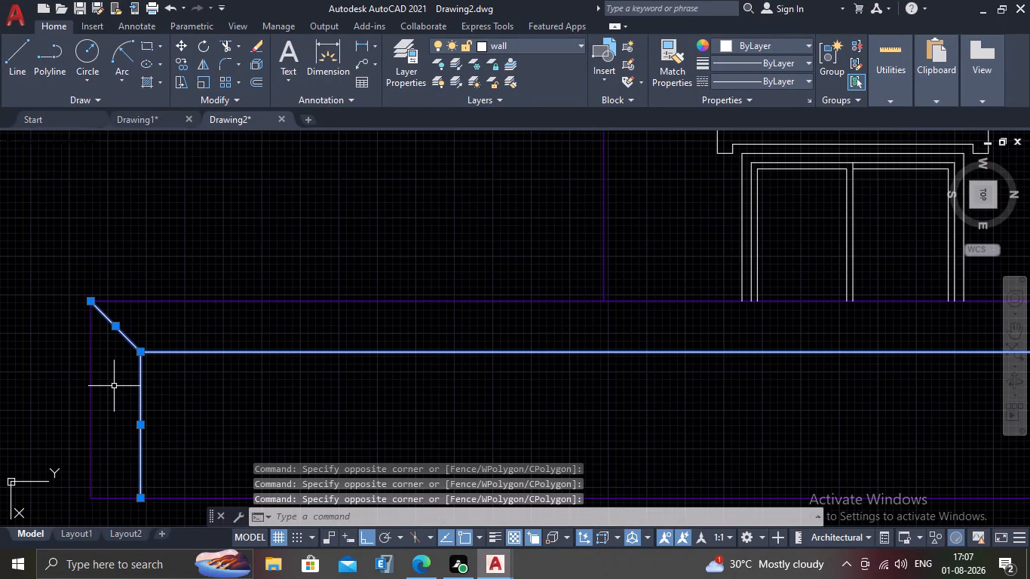
pyautogui.press('Delete')
# Delete the remaining diagonal and vertical line at the base's right end.
pyautogui.scroll(-3, 144, 368)
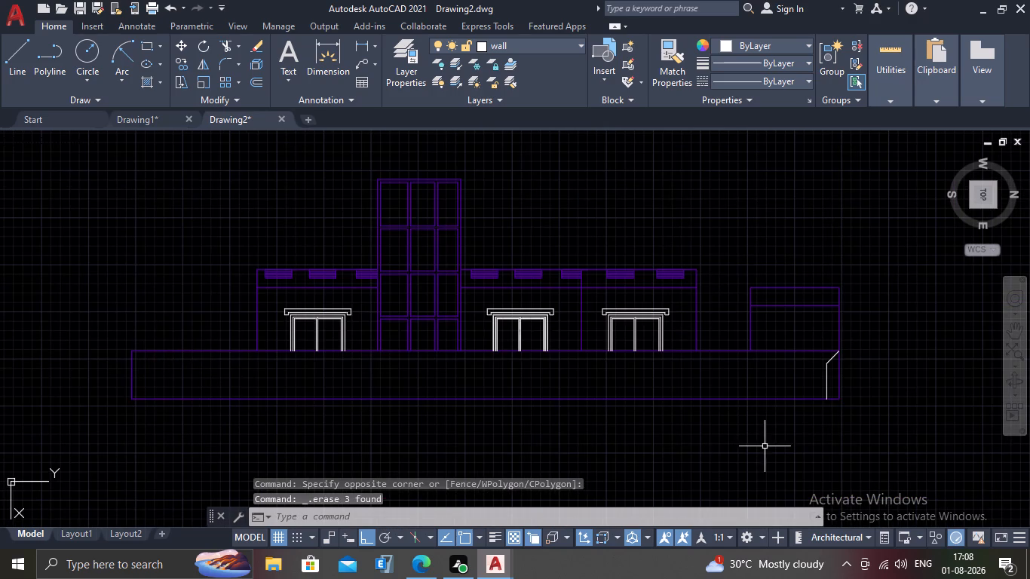
pyautogui.scroll(2, 828, 358)
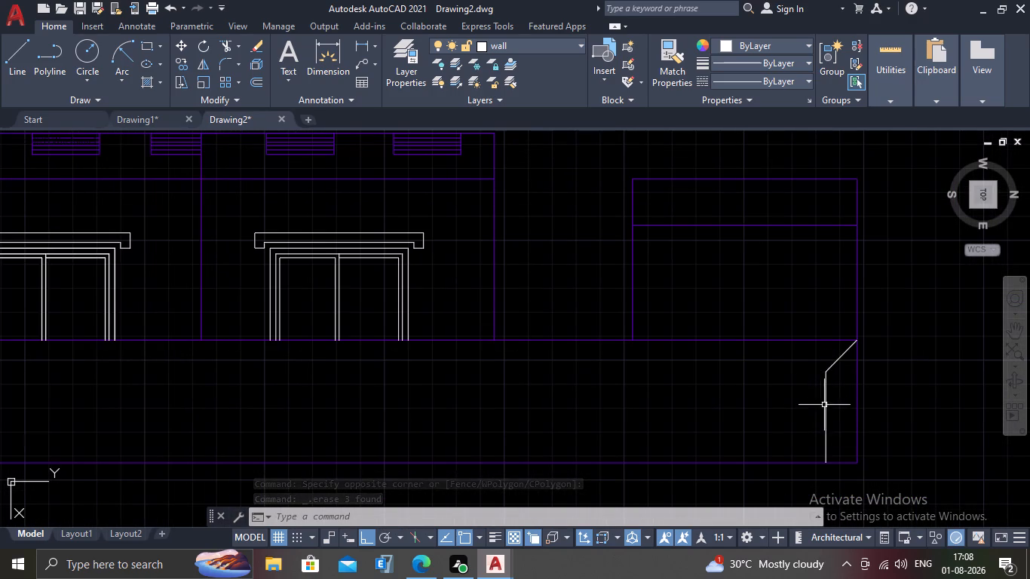
pyautogui.scroll(1, 861, 431)
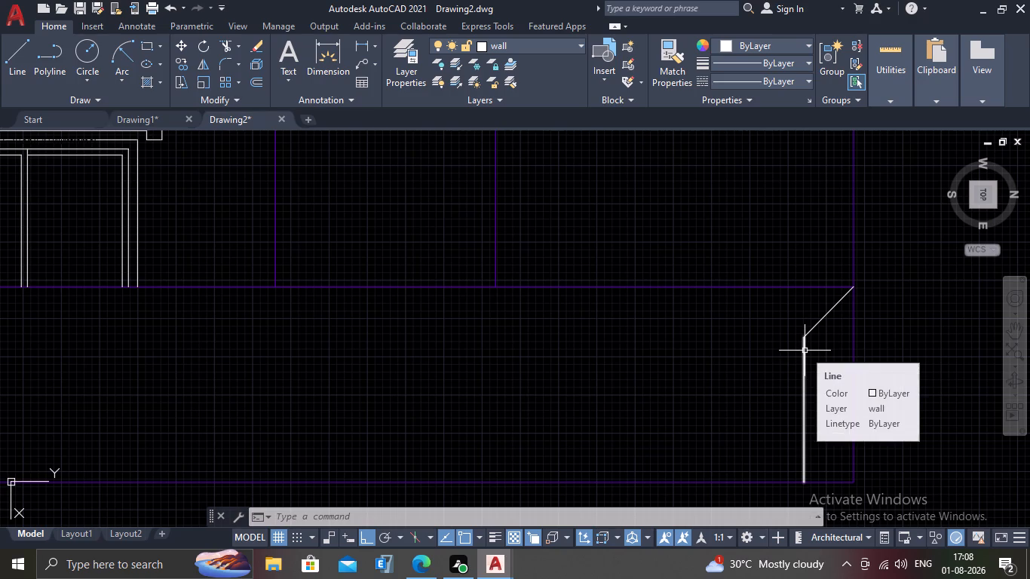
pyautogui.click(828, 327)
pyautogui.click(787, 403)
pyautogui.press('Delete')
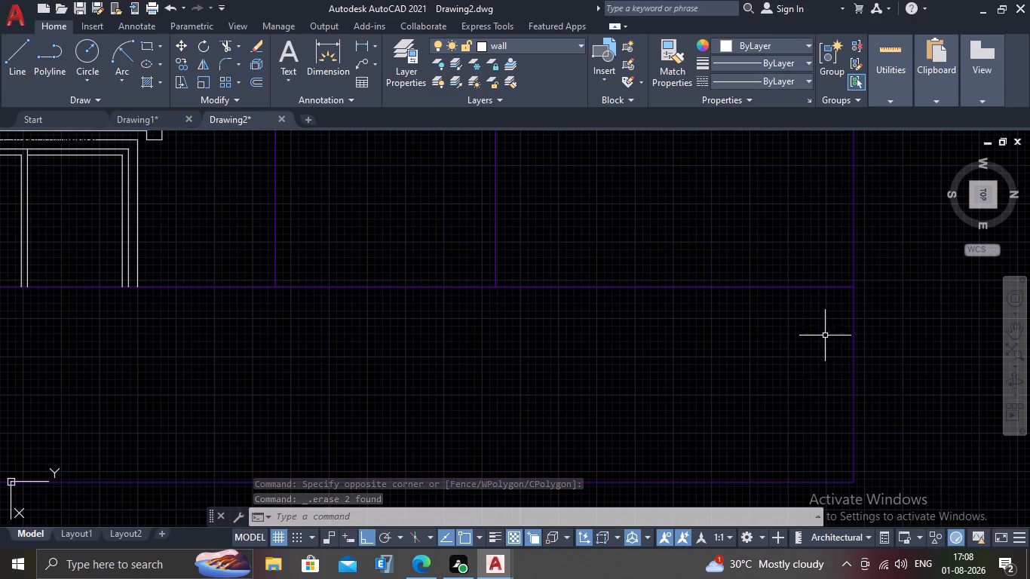
# Draw a narrow full-height rectangle inside the base's right end, from its top-right corner down to the bottom edge.
pyautogui.scroll(-1, 570, 353)
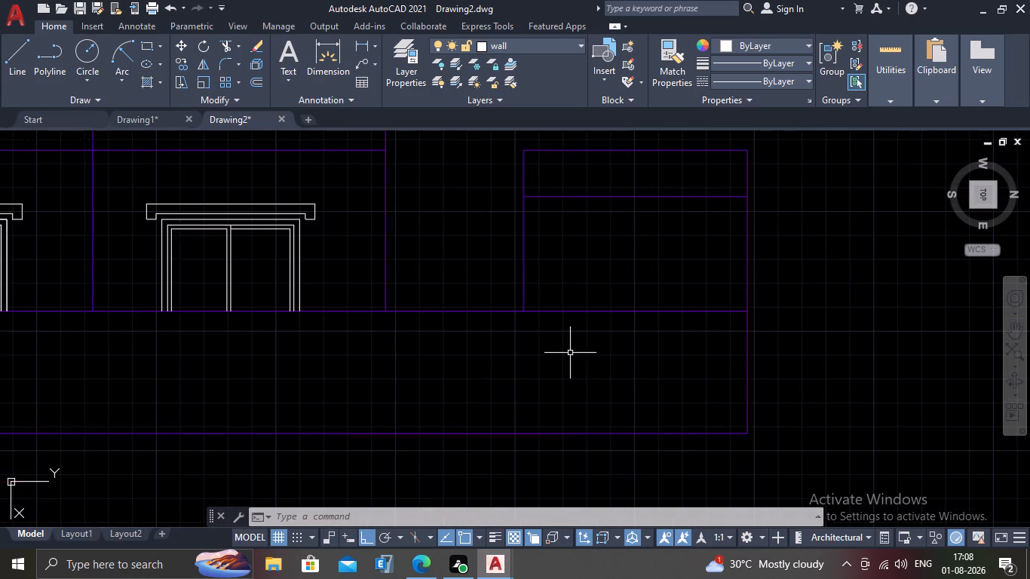
pyautogui.write('RE')
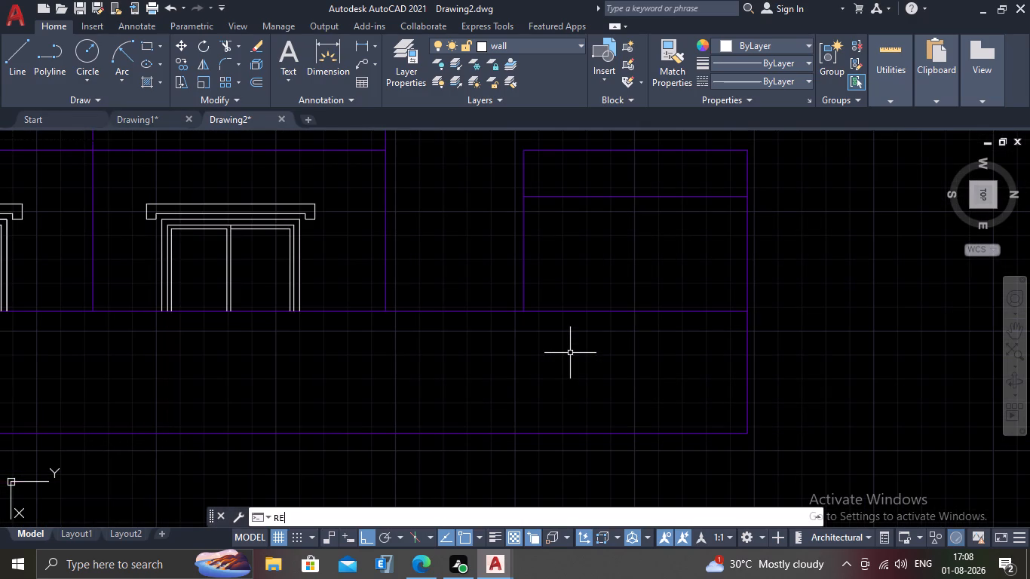
pyautogui.press('c')
pyautogui.press('Return')
pyautogui.scroll(2, 790, 291)
pyautogui.click(678, 344)
pyautogui.scroll(-3, 617, 383)
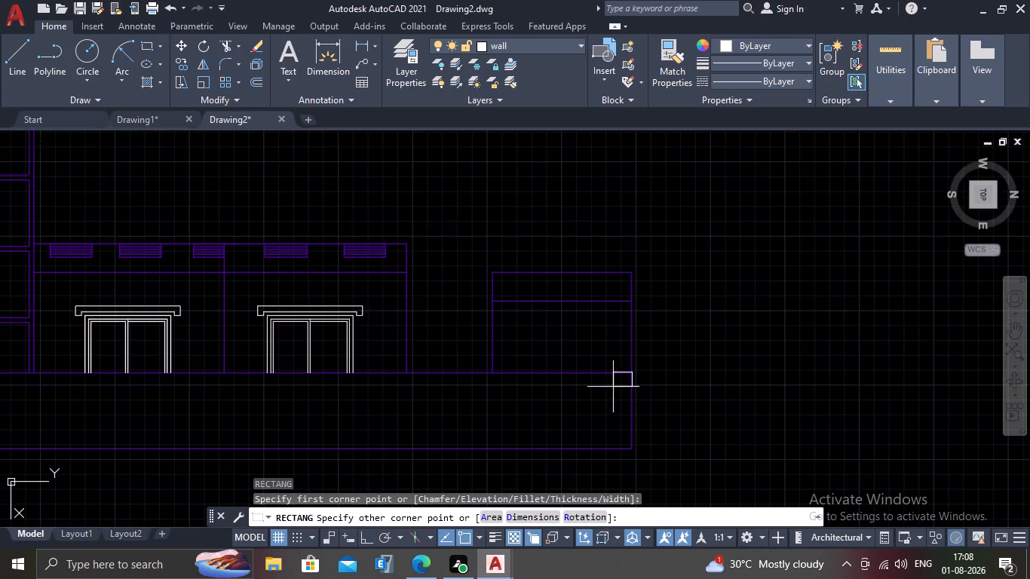
pyautogui.moveTo(613, 387); pyautogui.dragTo(604, 317, button='middle')
pyautogui.scroll(2, 612, 406)
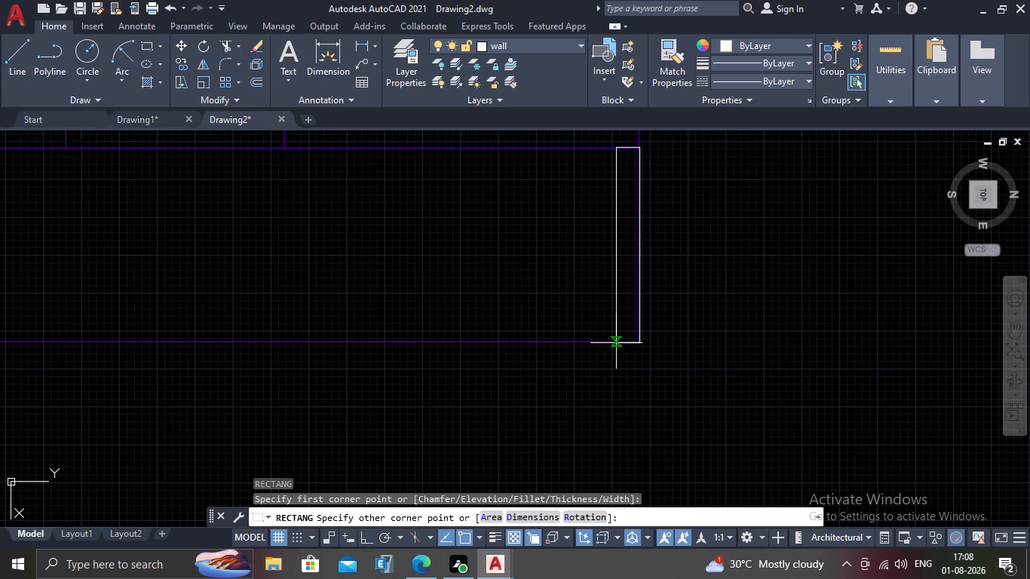
pyautogui.scroll(2, 618, 344)
pyautogui.click(618, 340)
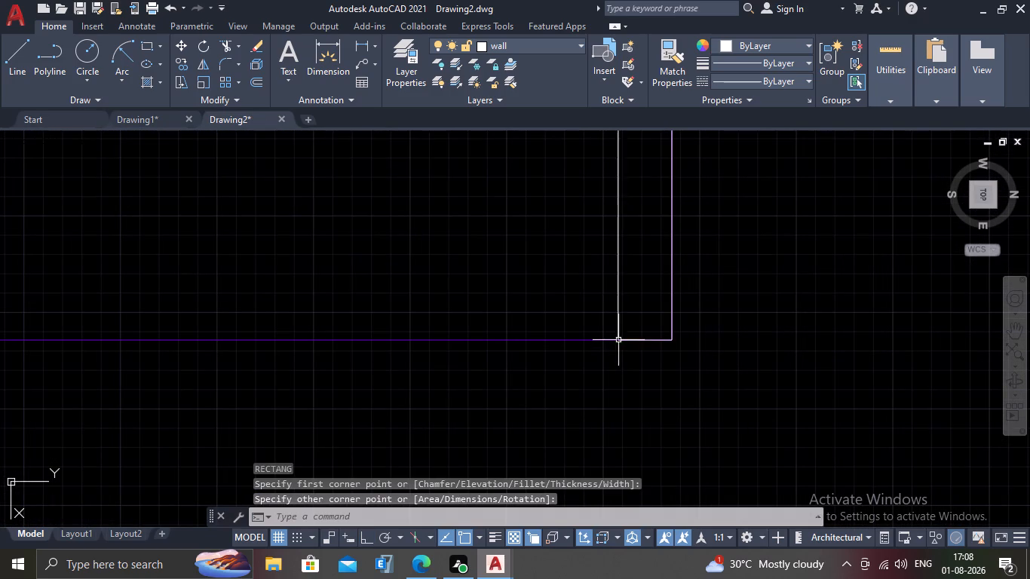
pyautogui.press('Escape')
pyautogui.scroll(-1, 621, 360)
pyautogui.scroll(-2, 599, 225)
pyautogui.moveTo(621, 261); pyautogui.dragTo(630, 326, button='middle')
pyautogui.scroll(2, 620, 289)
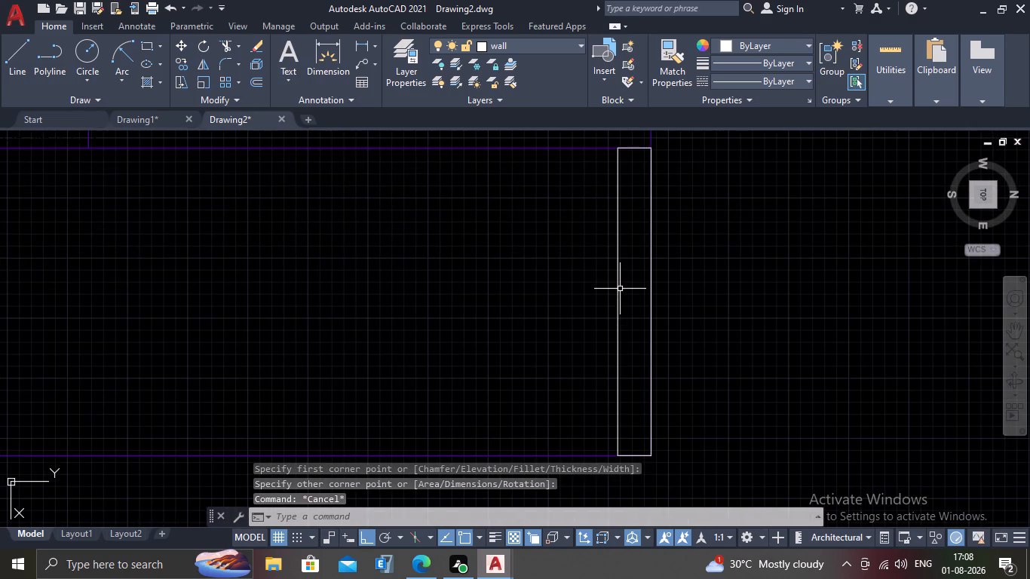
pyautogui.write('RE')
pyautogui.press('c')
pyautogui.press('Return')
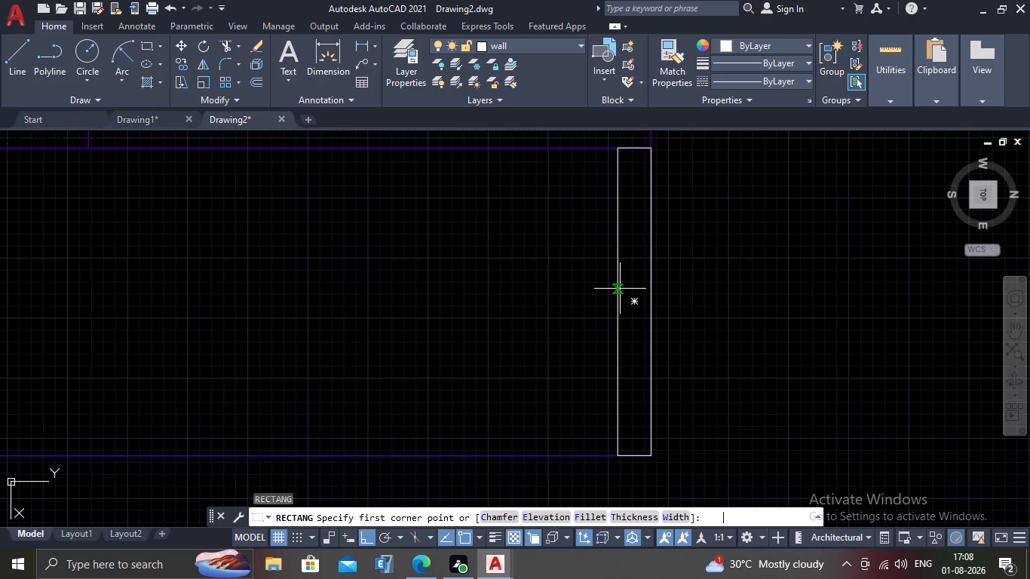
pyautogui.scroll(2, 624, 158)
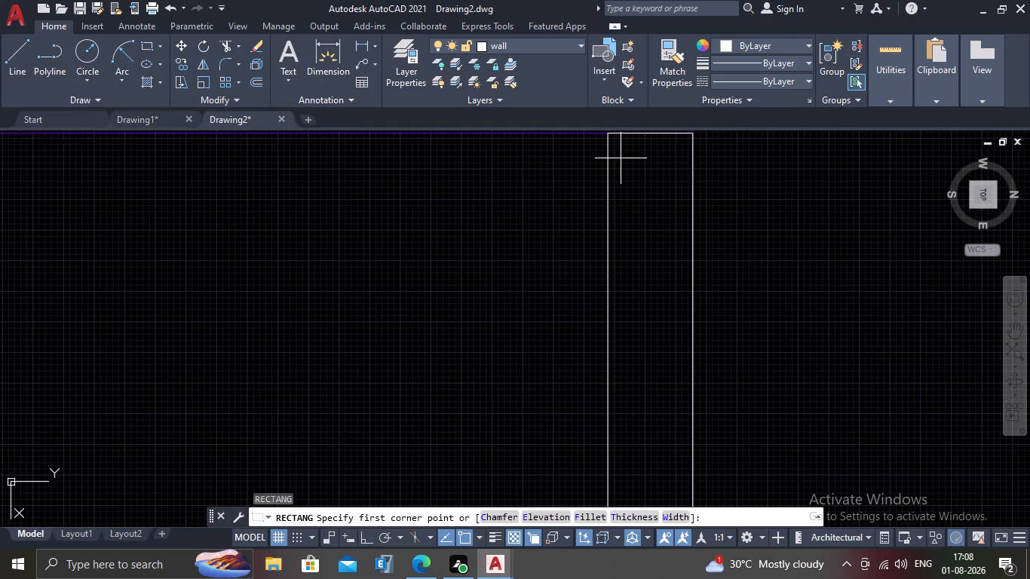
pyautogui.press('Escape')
# Offset the narrow rectangle inward by 2".
pyautogui.press('o')
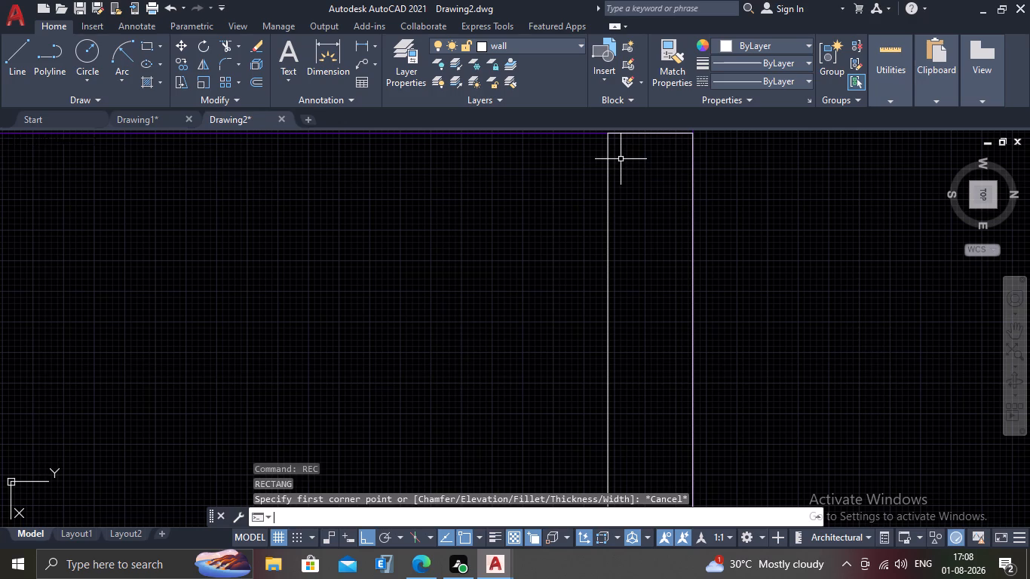
pyautogui.press('Return')
pyautogui.press('2')
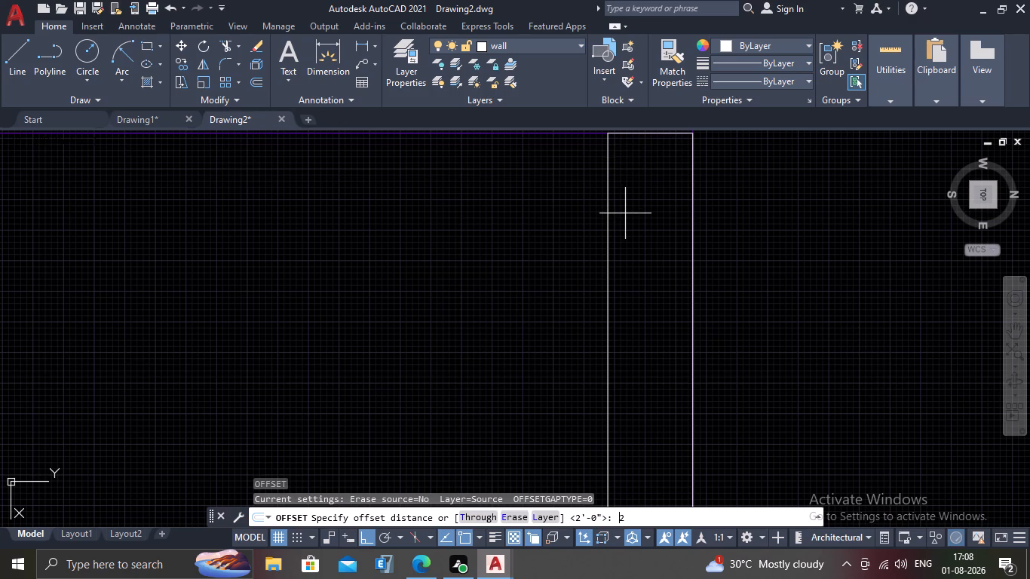
pyautogui.hotkey('shift', '"')
pyautogui.press('Return')
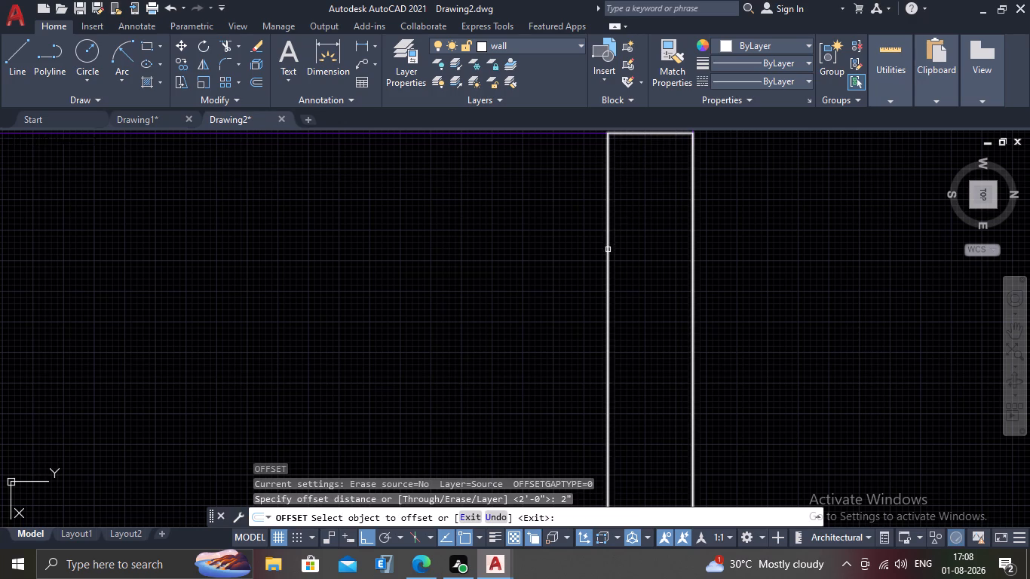
pyautogui.click(608, 250)
pyautogui.doubleClick(652, 253)
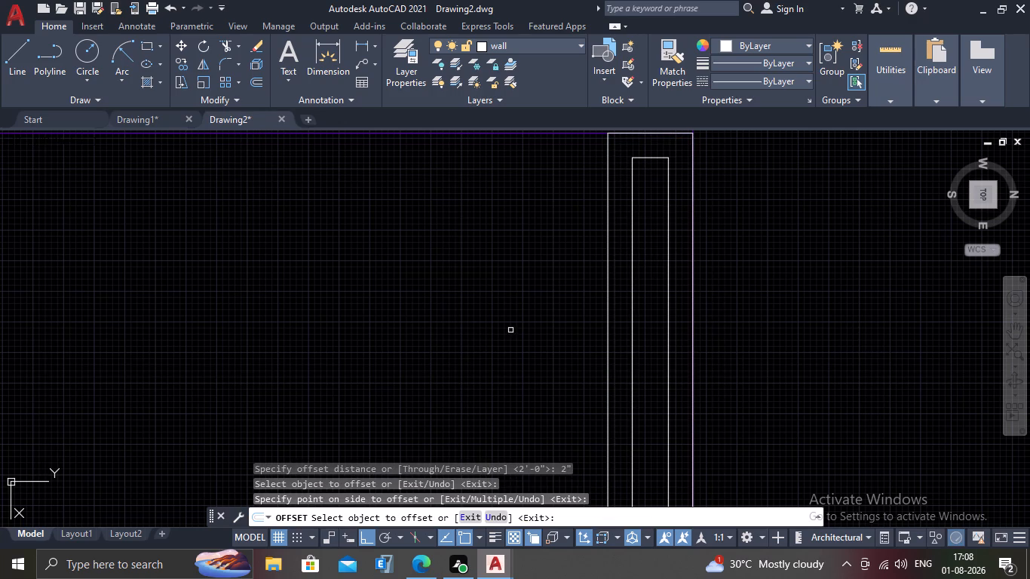
pyautogui.scroll(-2, 510, 330)
pyautogui.press('Escape')
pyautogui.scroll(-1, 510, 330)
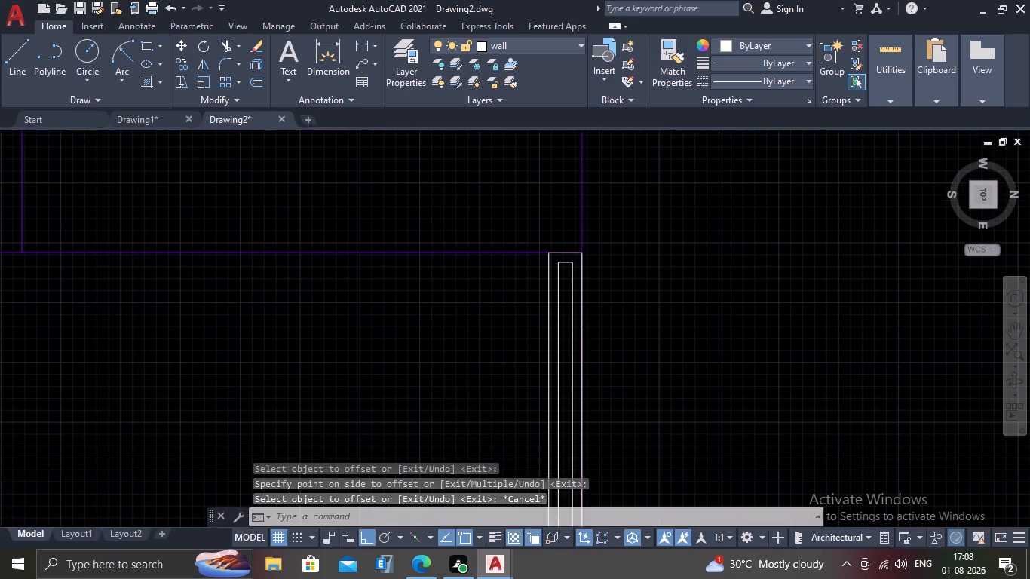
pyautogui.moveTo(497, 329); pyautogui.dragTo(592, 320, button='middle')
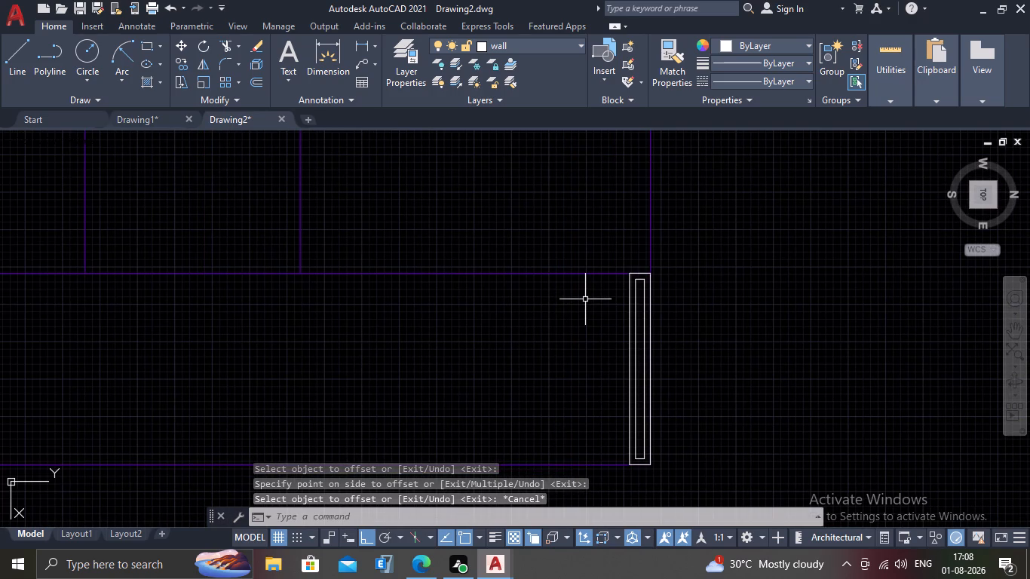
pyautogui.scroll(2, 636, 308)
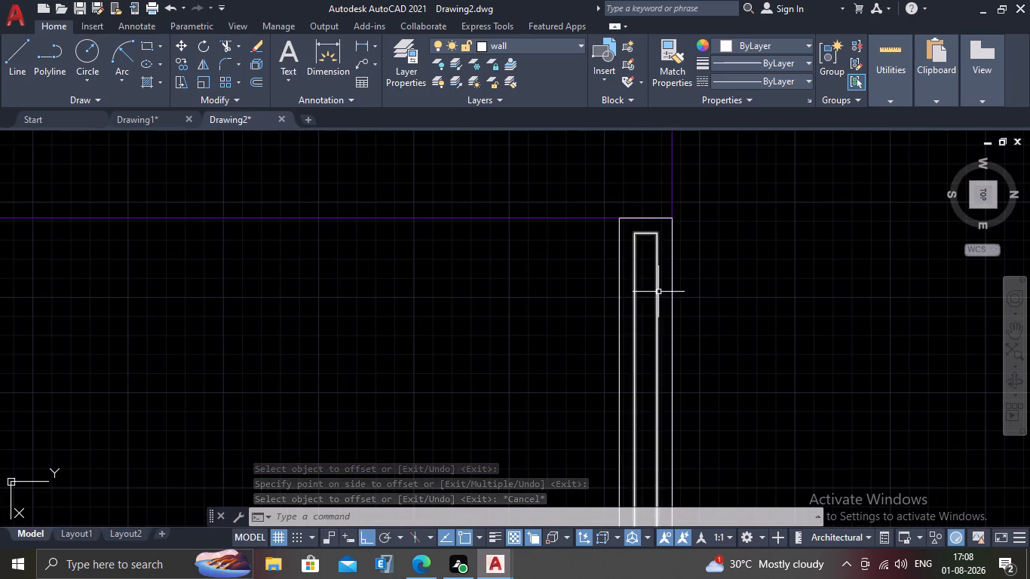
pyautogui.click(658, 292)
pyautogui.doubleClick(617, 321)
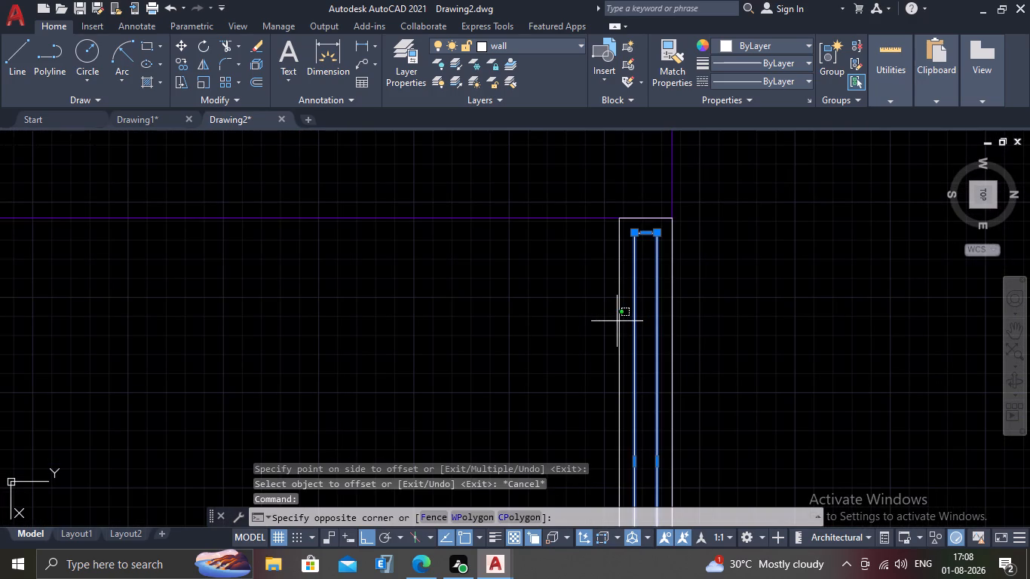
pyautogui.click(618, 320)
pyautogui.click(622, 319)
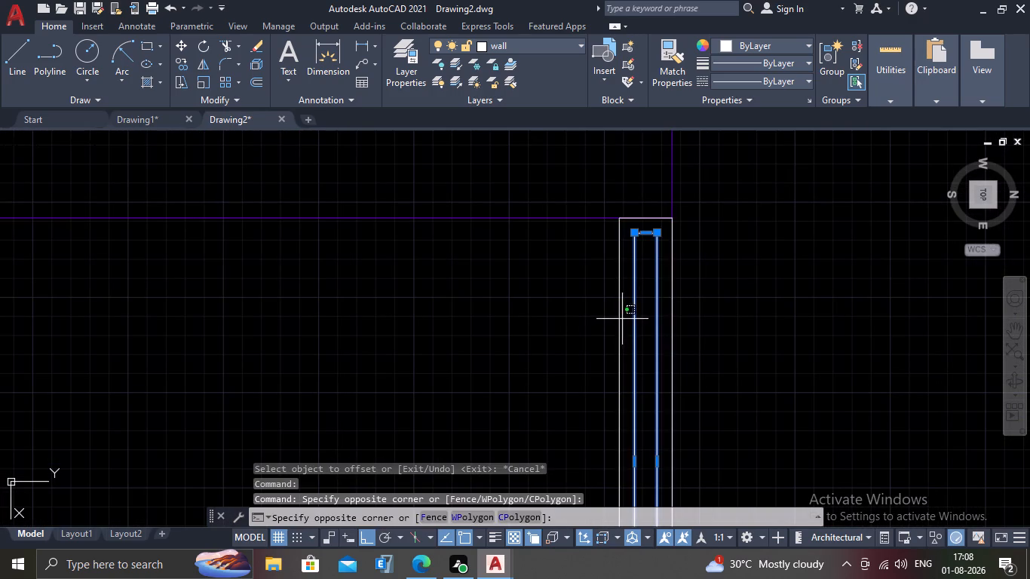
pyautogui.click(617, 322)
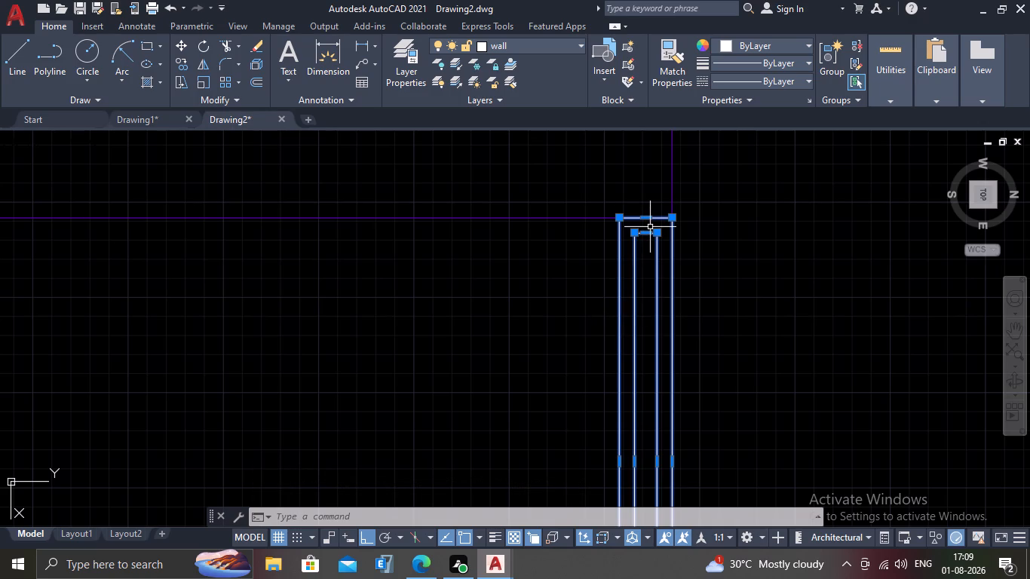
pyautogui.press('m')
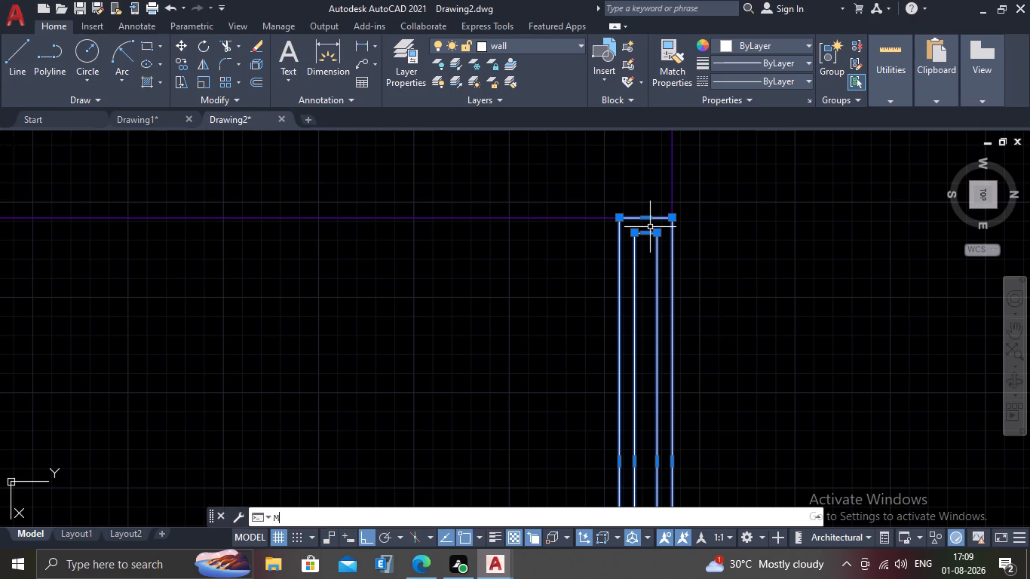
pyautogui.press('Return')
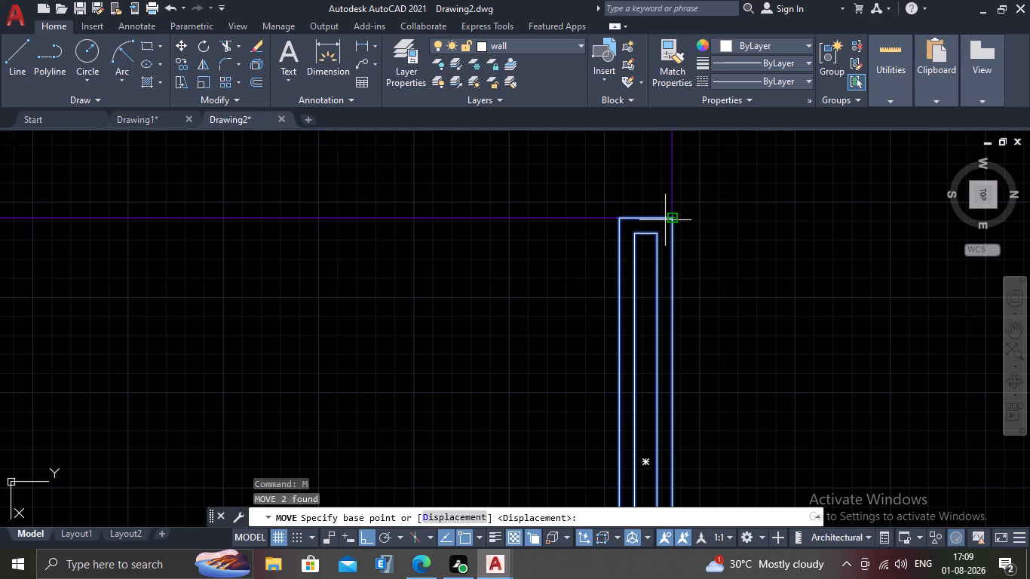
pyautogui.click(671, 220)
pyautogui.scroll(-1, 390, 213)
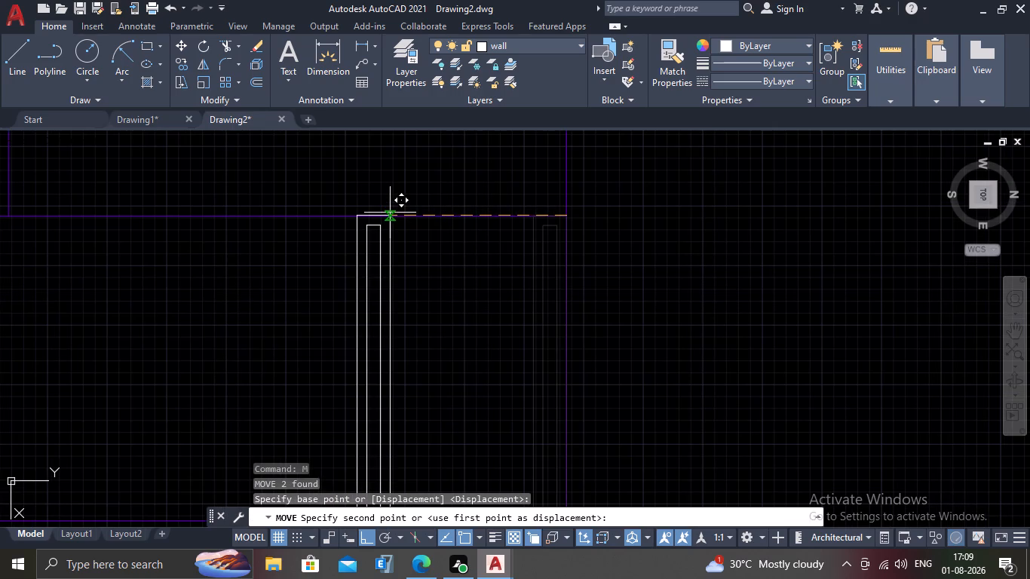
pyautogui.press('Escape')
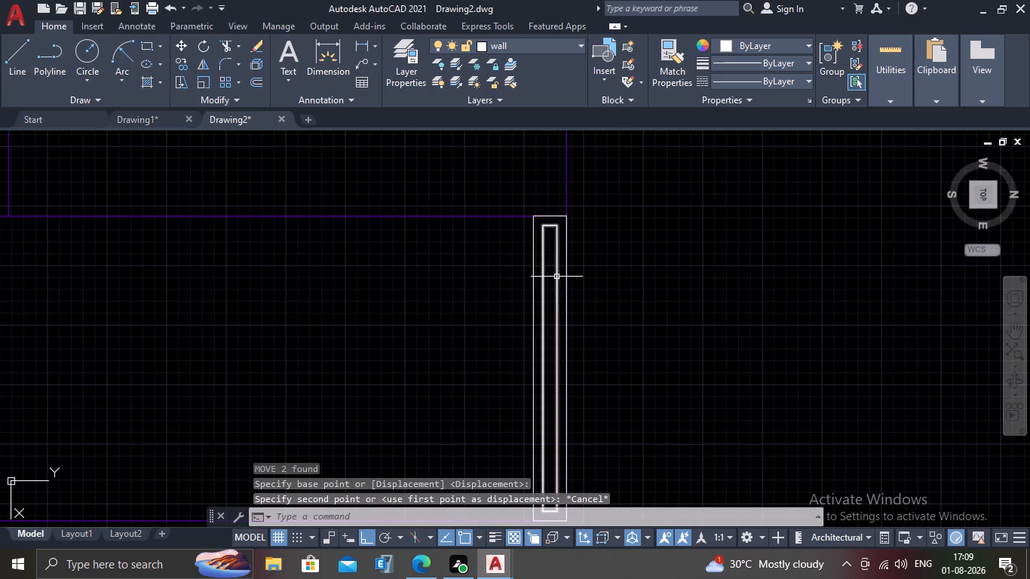
# Copy the nested-rectangle post at the base's right end leftward along the base at 5' and 7' from the original.
pyautogui.click(567, 276)
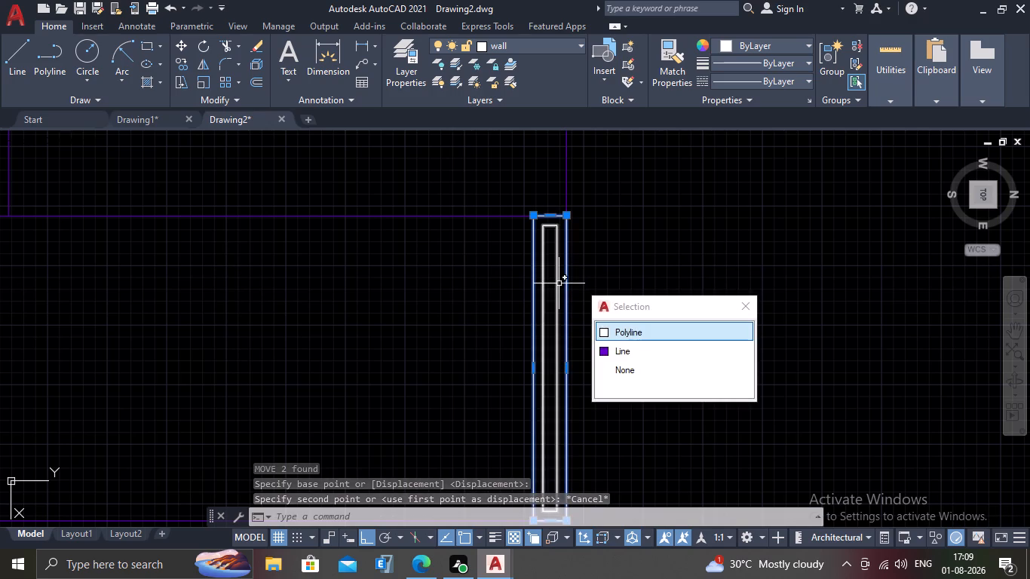
pyautogui.click(559, 283)
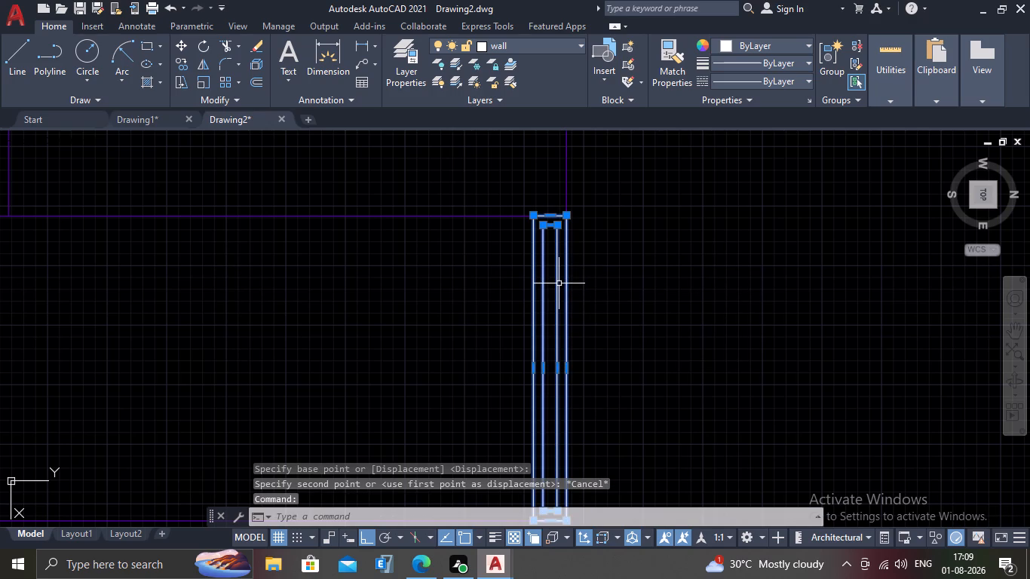
pyautogui.write('CO')
pyautogui.press('Return')
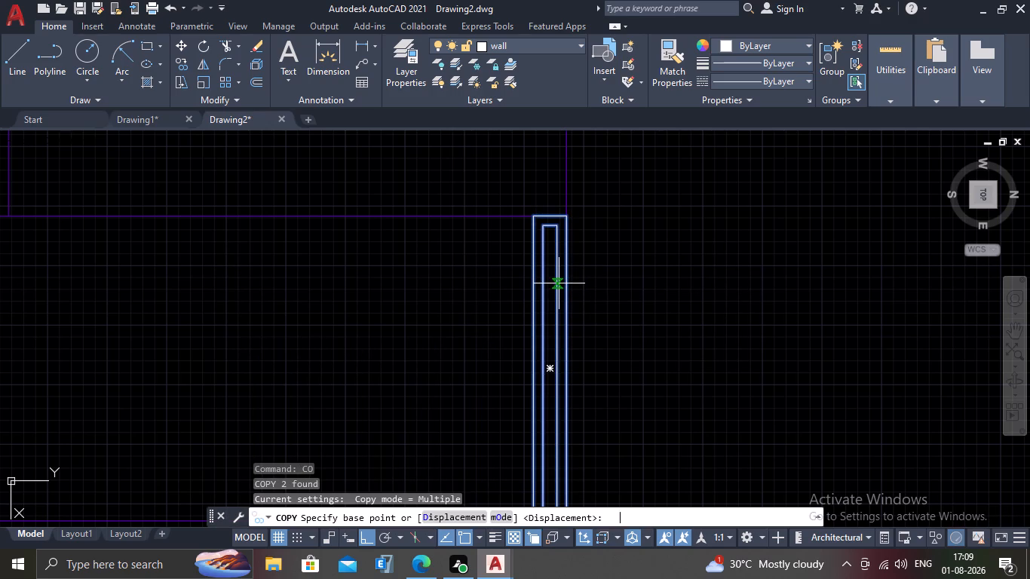
pyautogui.moveTo(565, 220); pyautogui.dragTo(551, 233)
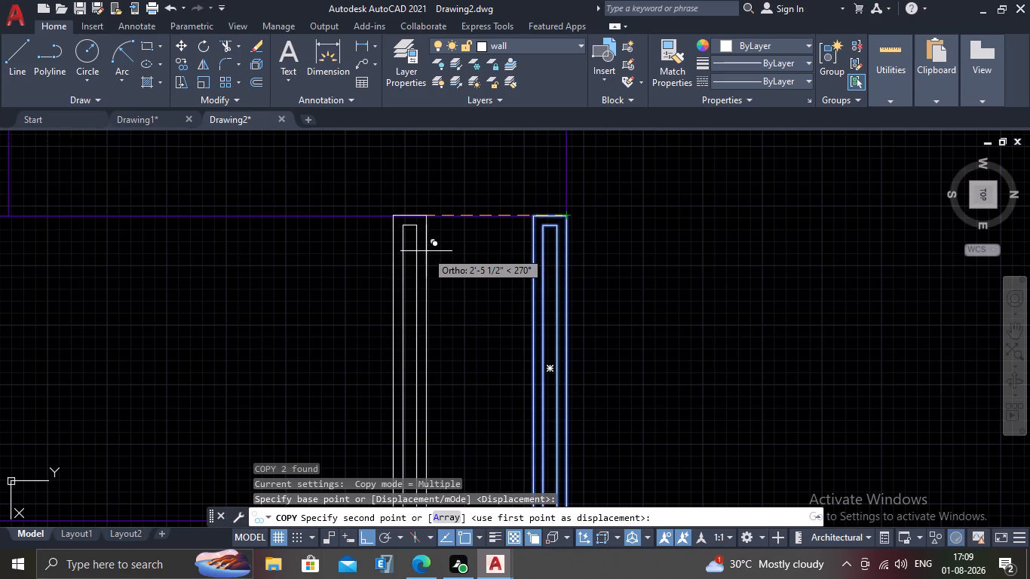
pyautogui.scroll(-2, 426, 251)
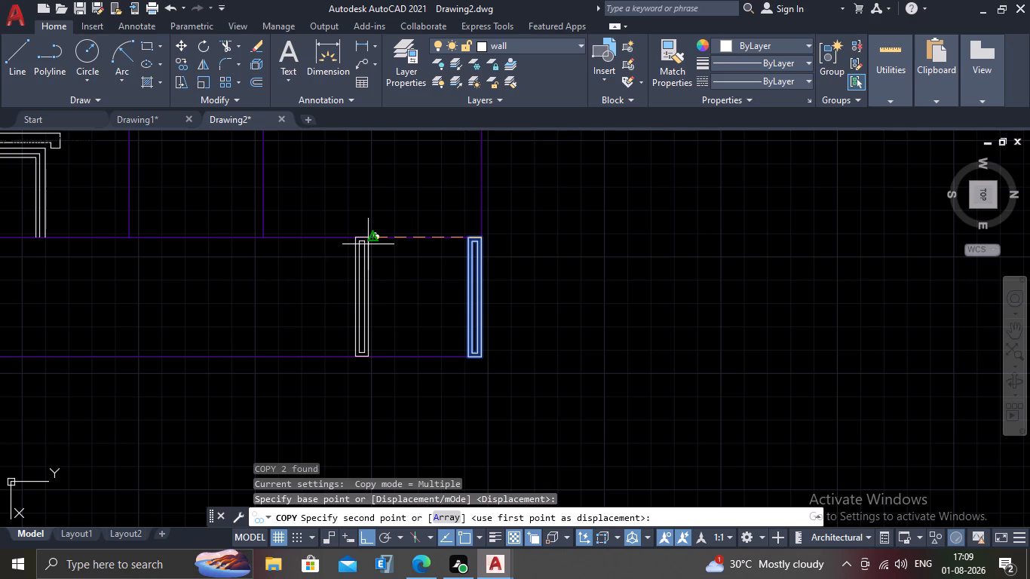
pyautogui.scroll(-1, 330, 244)
pyautogui.moveTo(330, 244); pyautogui.dragTo(763, 284, button='middle')
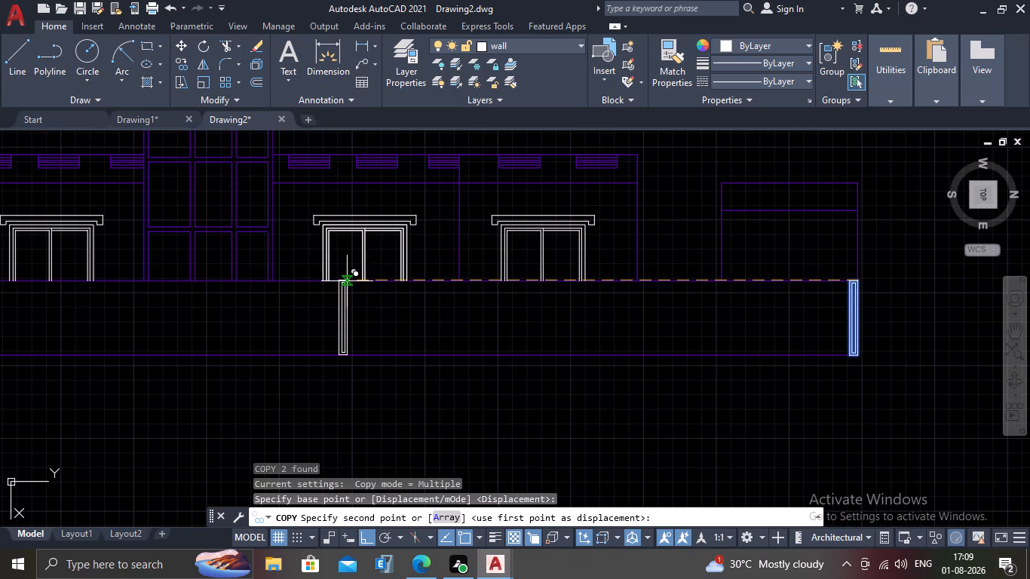
pyautogui.scroll(1, 345, 278)
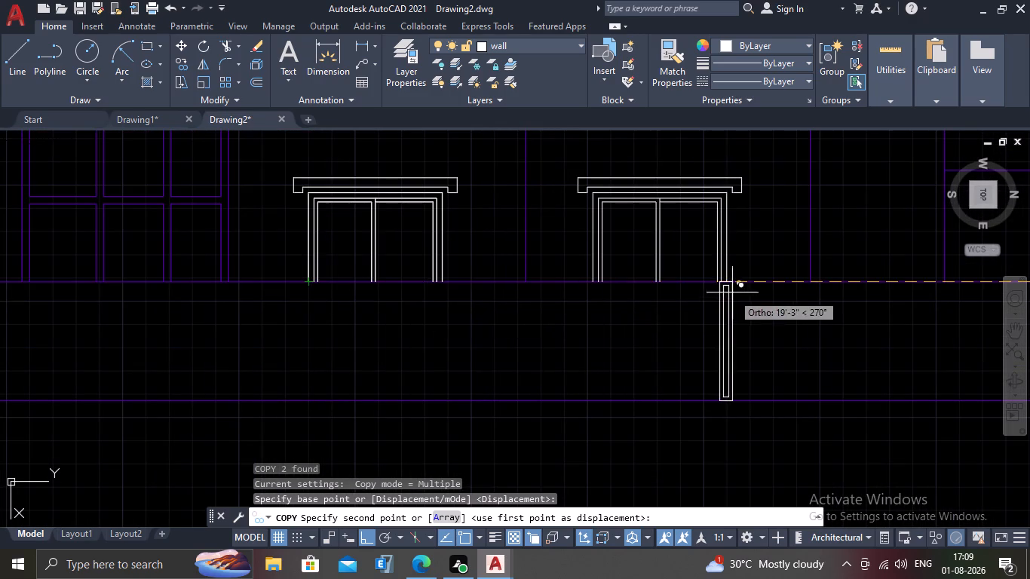
pyautogui.scroll(-2, 730, 294)
pyautogui.scroll(3, 818, 299)
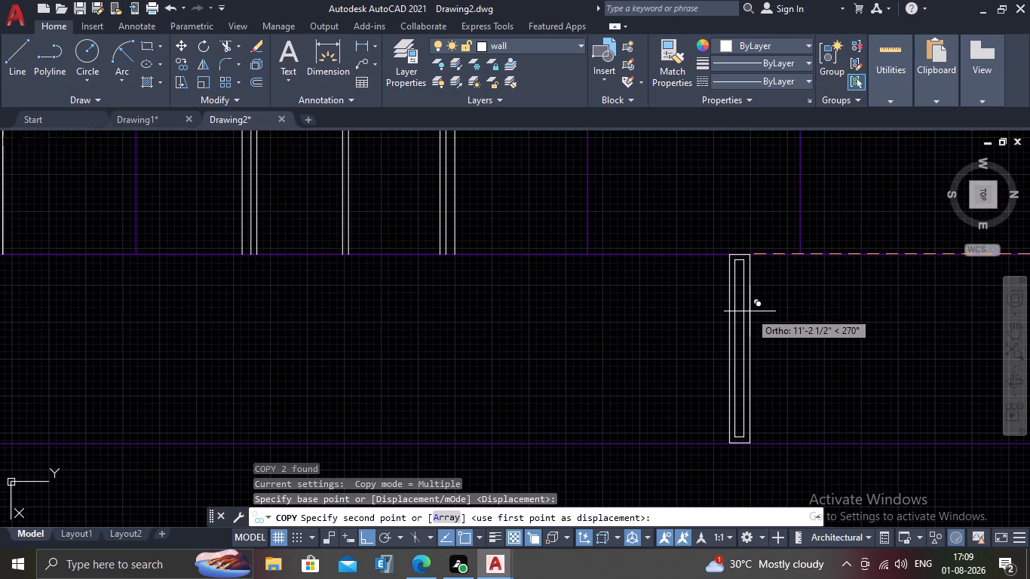
pyautogui.scroll(-1, 759, 313)
pyautogui.moveTo(778, 318); pyautogui.dragTo(578, 320, button='middle')
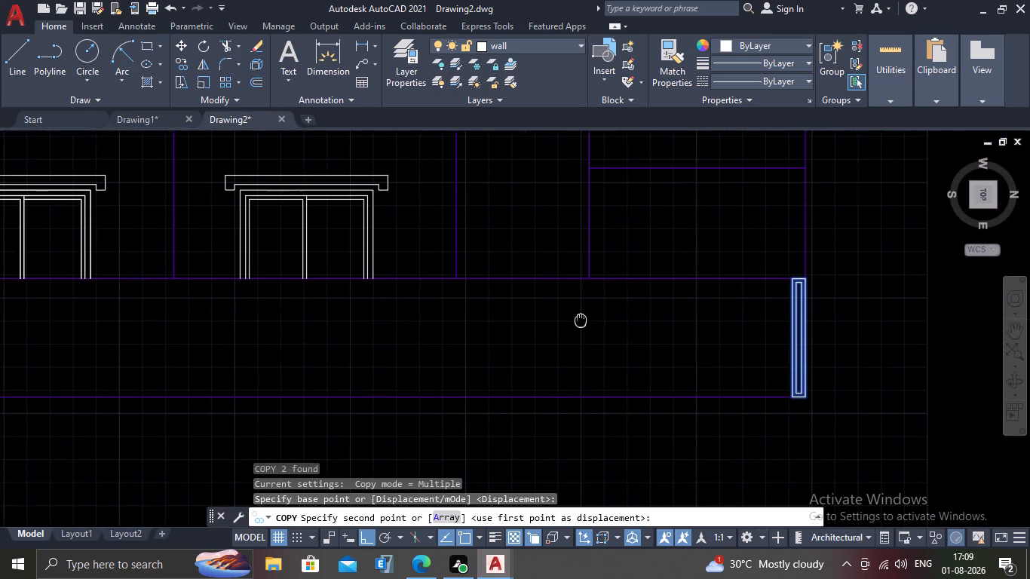
pyautogui.moveTo(578, 320); pyautogui.dragTo(577, 320, button='middle')
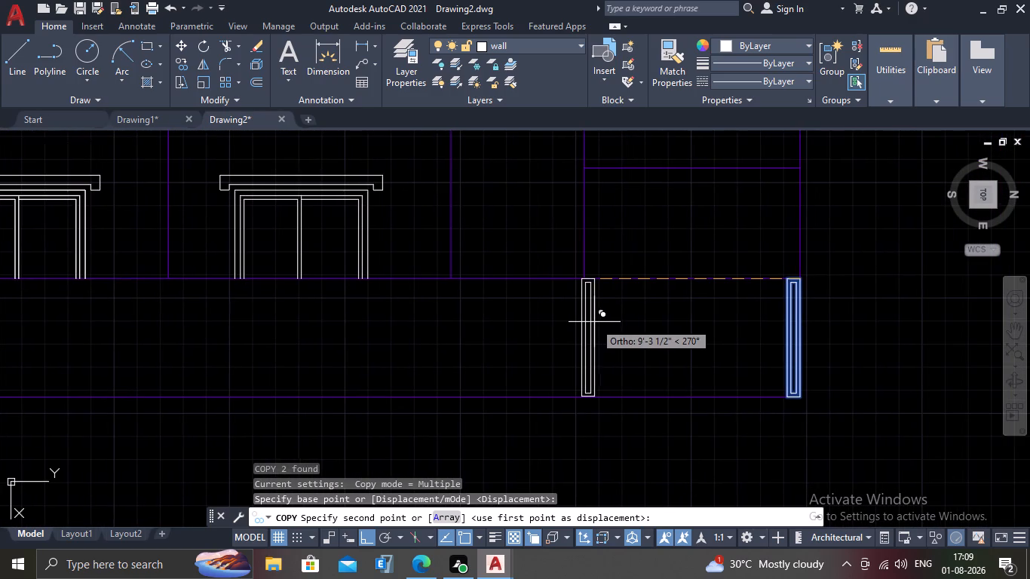
pyautogui.write("5'")
pyautogui.press('Return')
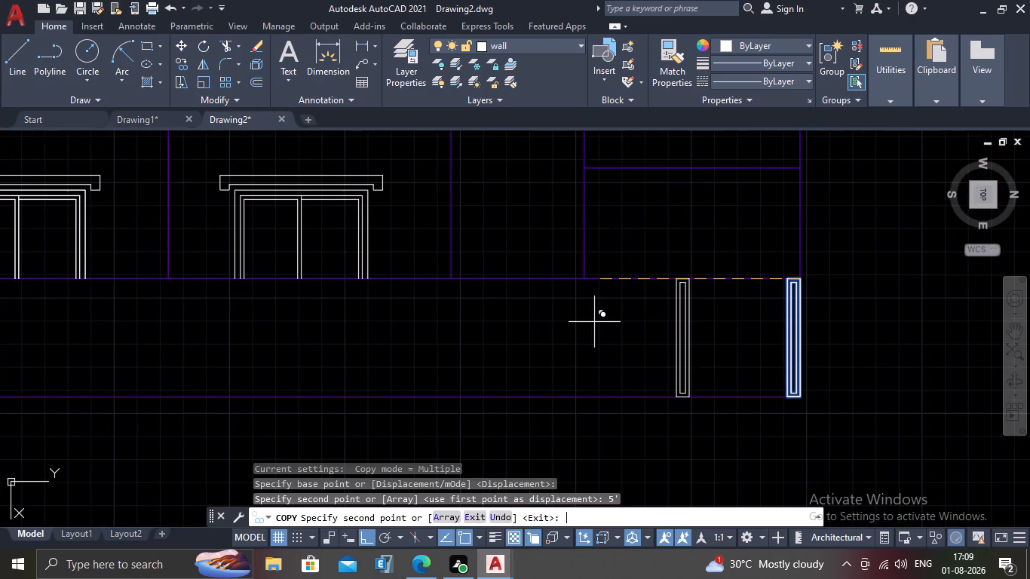
pyautogui.write("7'")
pyautogui.press('Return')
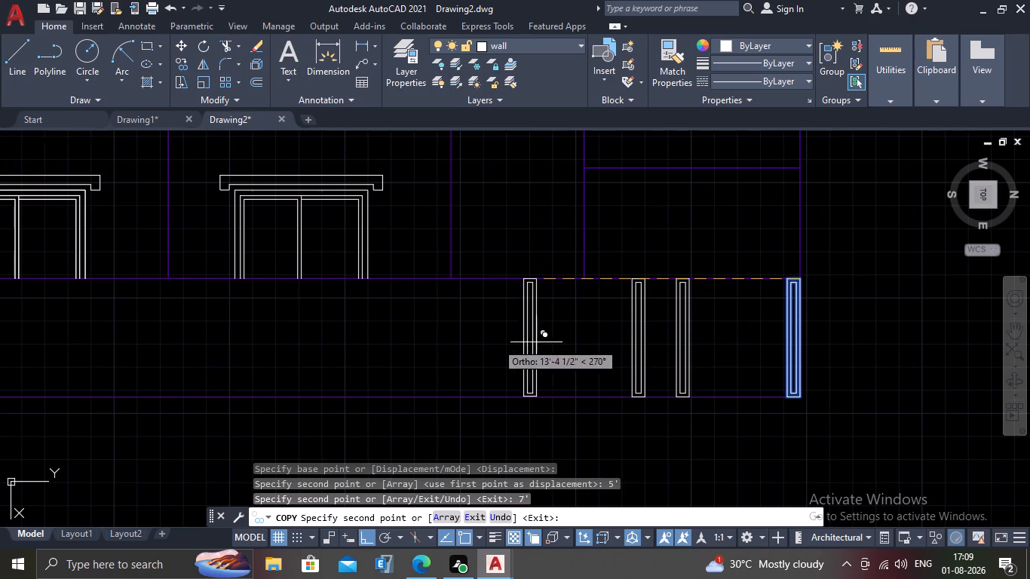
pyautogui.press('Escape')
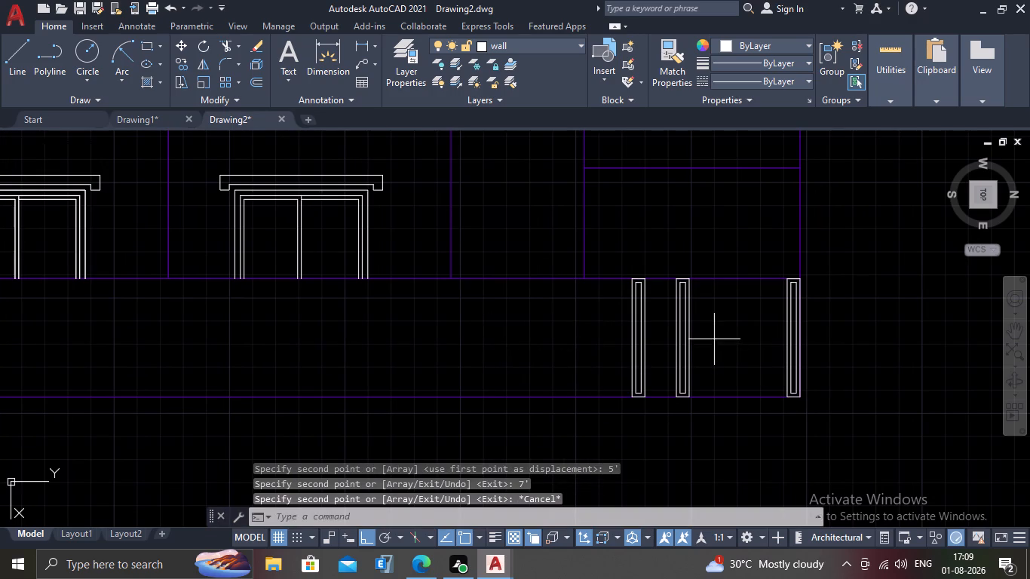
# Delete the post copy placed 5' from the base's right-end post.
pyautogui.click(714, 339)
pyautogui.click(674, 357)
pyautogui.press('Delete')
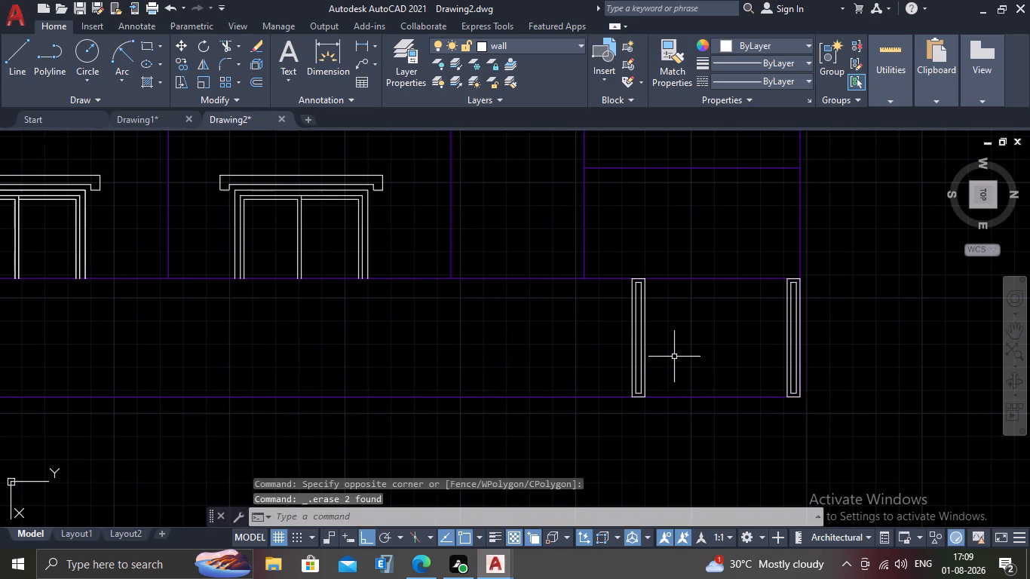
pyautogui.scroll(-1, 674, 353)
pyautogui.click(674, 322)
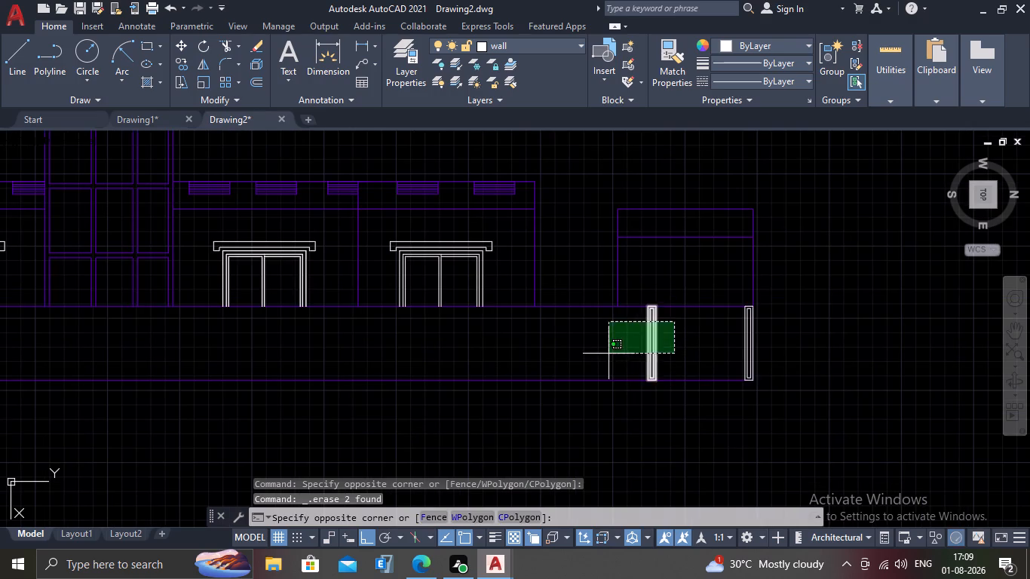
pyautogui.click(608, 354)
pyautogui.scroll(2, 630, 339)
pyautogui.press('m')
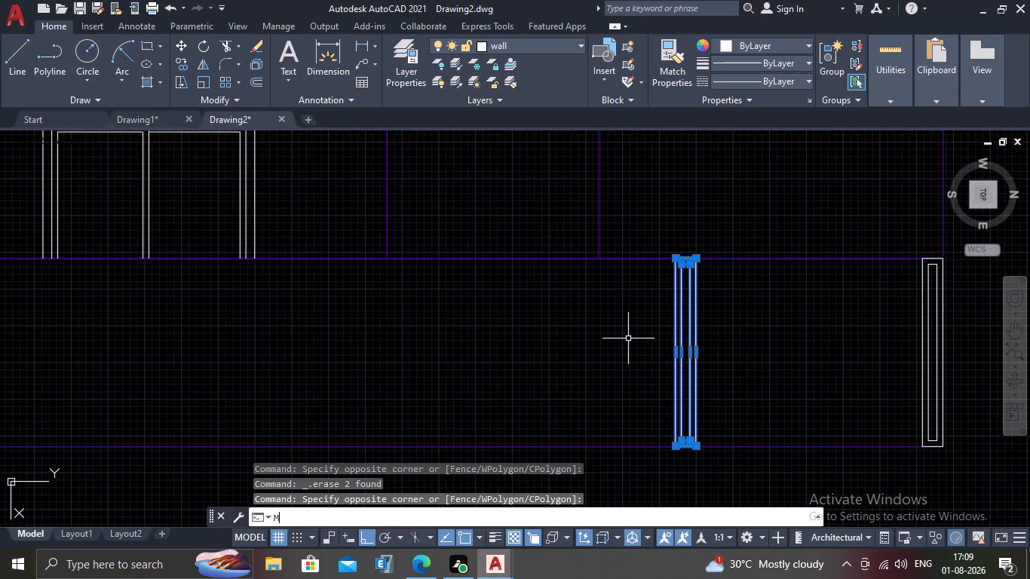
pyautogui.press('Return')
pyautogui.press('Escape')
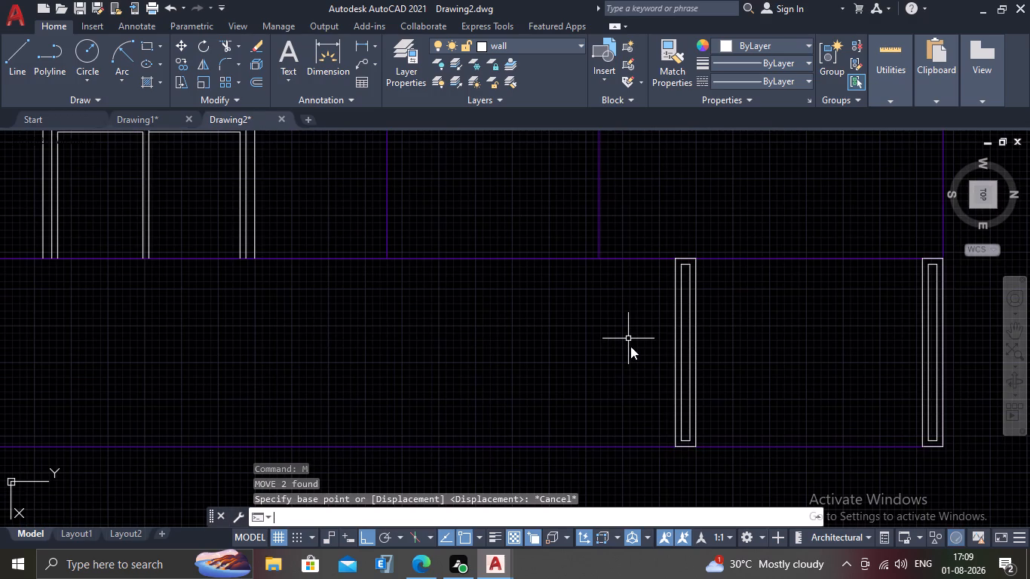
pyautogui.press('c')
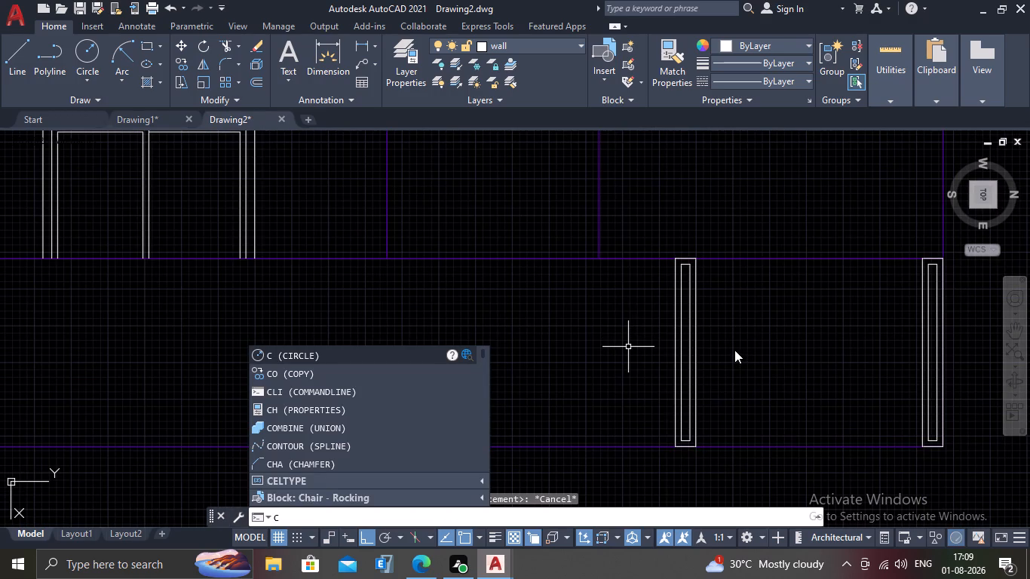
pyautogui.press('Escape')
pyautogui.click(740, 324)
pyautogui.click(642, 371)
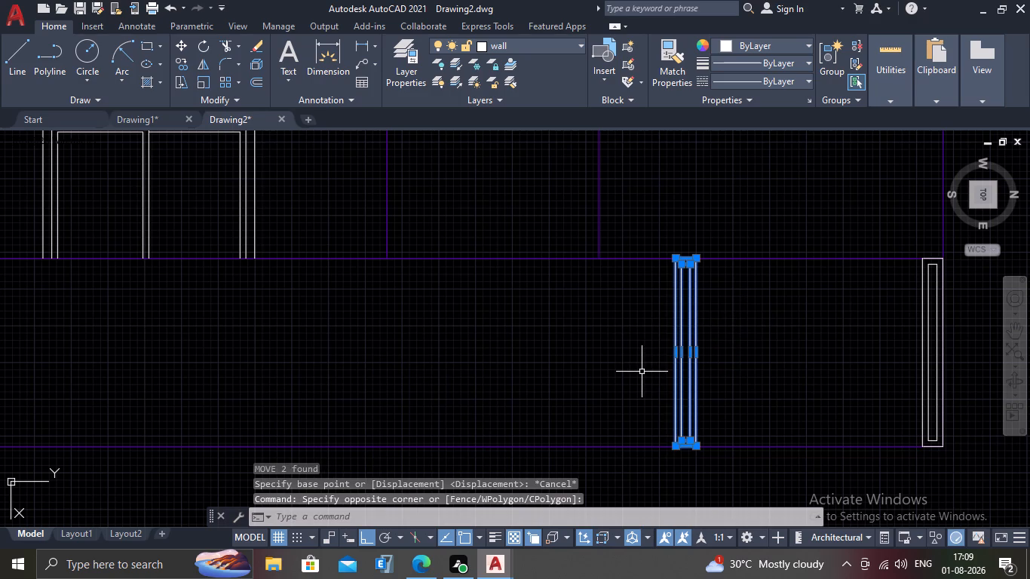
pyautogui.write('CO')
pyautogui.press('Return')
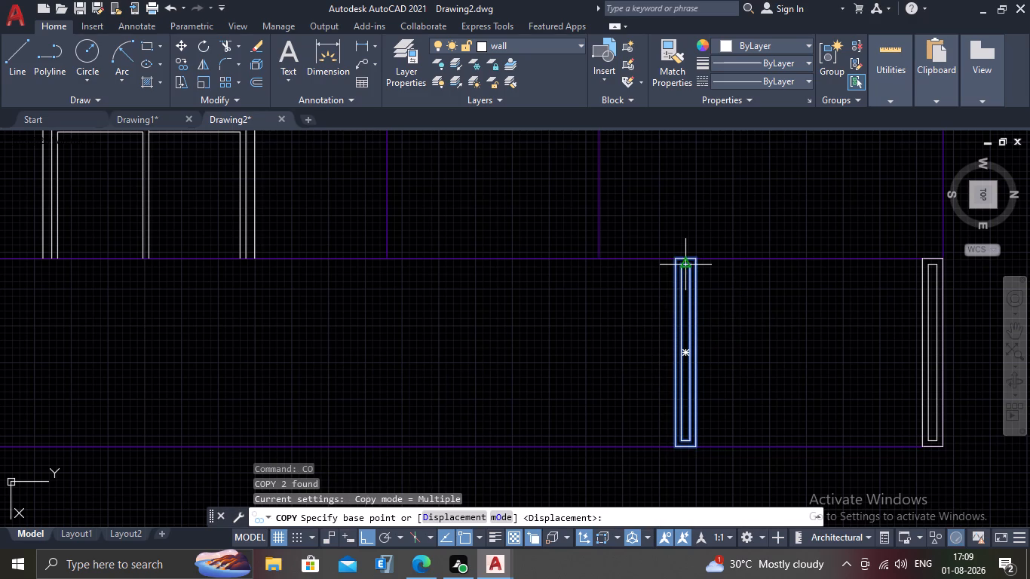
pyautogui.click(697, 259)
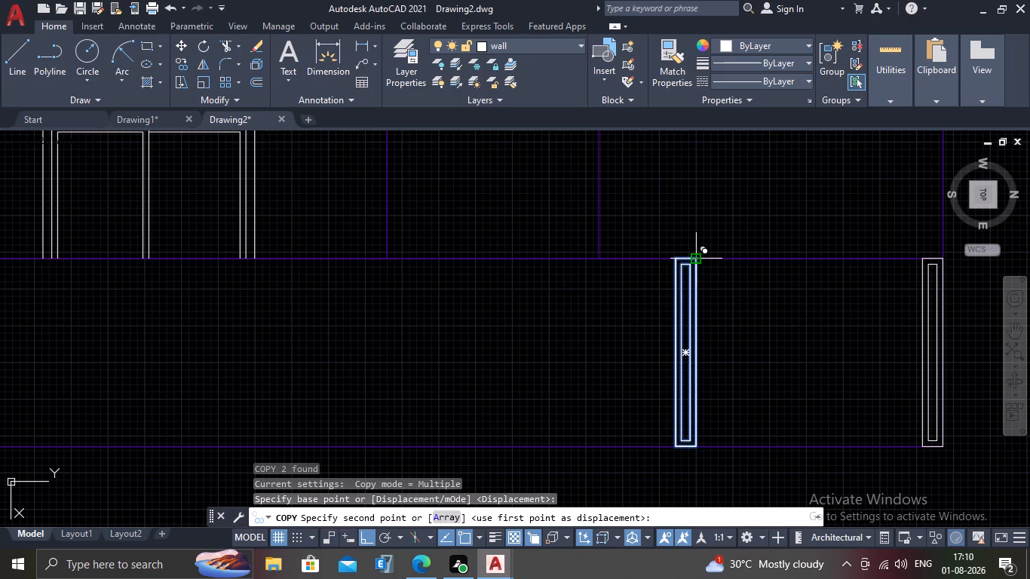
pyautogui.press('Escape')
# Copy the second post from the base's right end leftward along the base at 7', 14', 21' and 28'.
pyautogui.moveTo(717, 293); pyautogui.dragTo(703, 301)
pyautogui.click(650, 334)
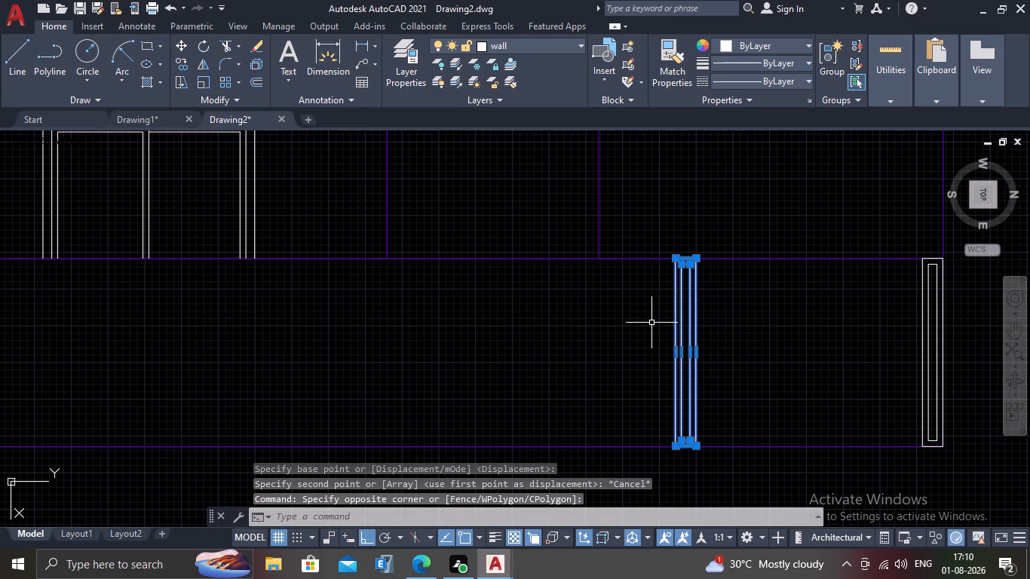
pyautogui.write('CO')
pyautogui.press('Return')
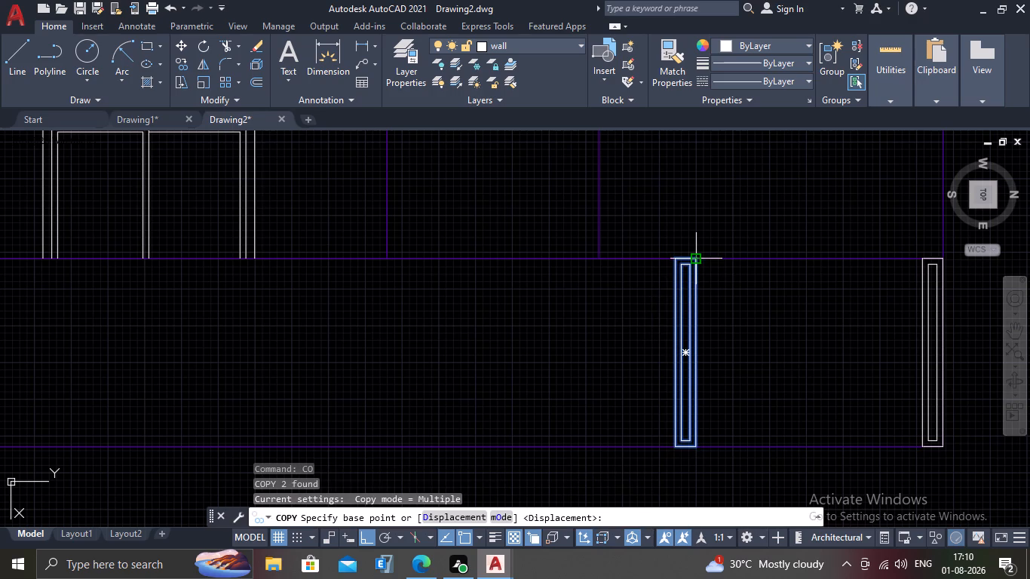
pyautogui.click(694, 259)
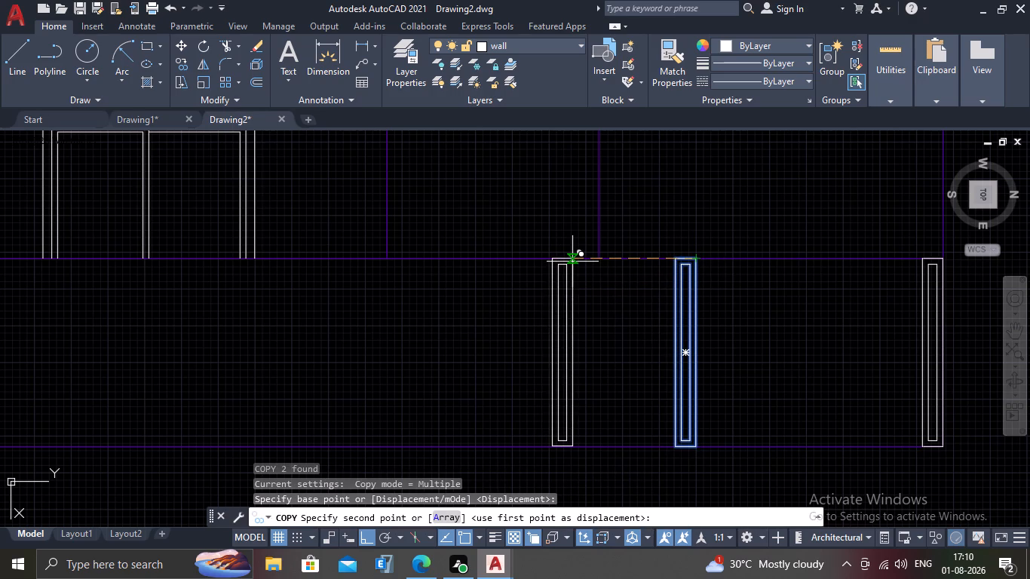
pyautogui.write("7'")
pyautogui.press('Return')
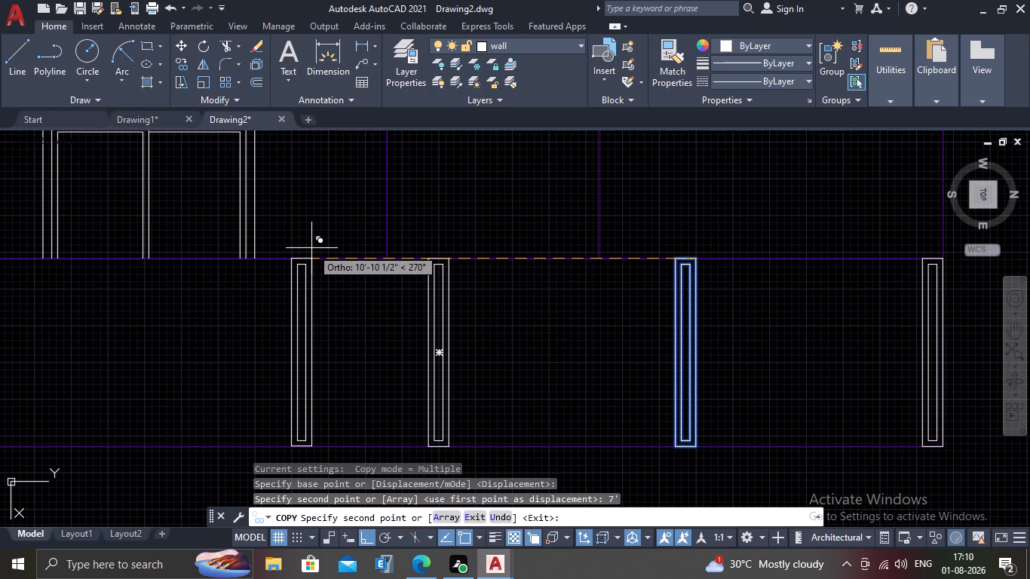
pyautogui.write("14'")
pyautogui.press('Return')
pyautogui.scroll(-1, 301, 246)
pyautogui.moveTo(301, 246); pyautogui.dragTo(479, 259, button='middle')
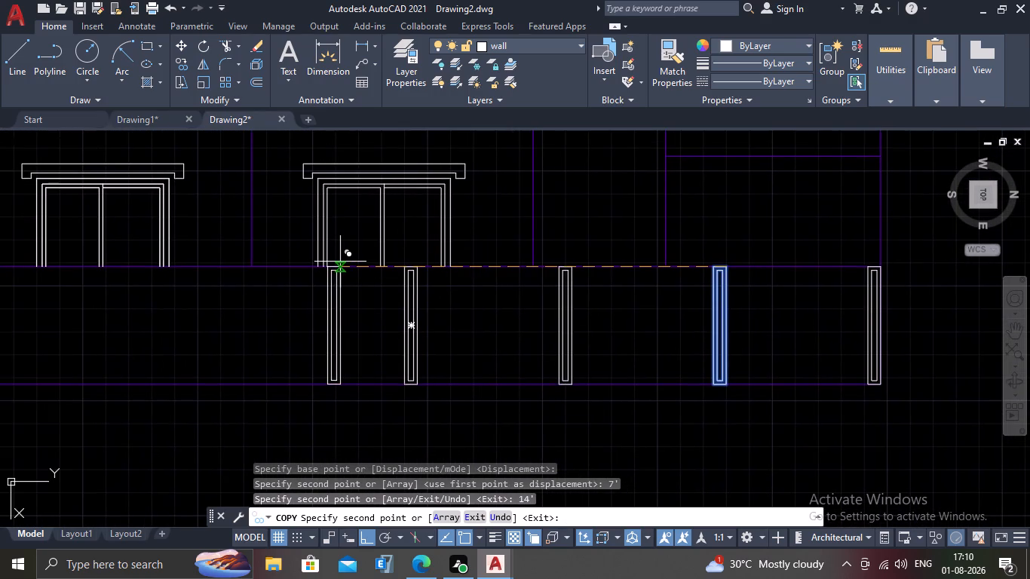
pyautogui.write("21'")
pyautogui.press('Return')
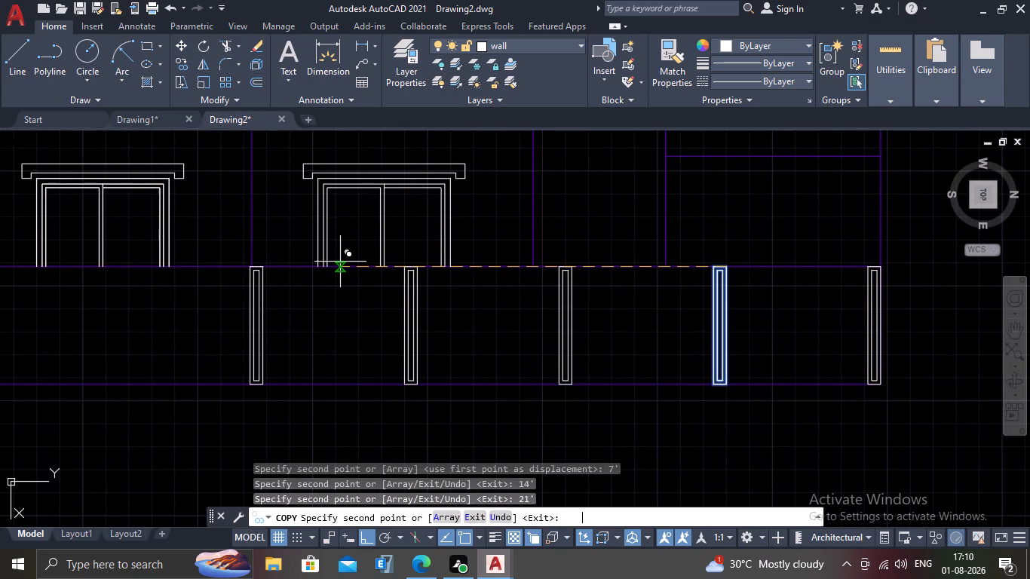
pyautogui.moveTo(336, 262); pyautogui.dragTo(555, 294, button='middle')
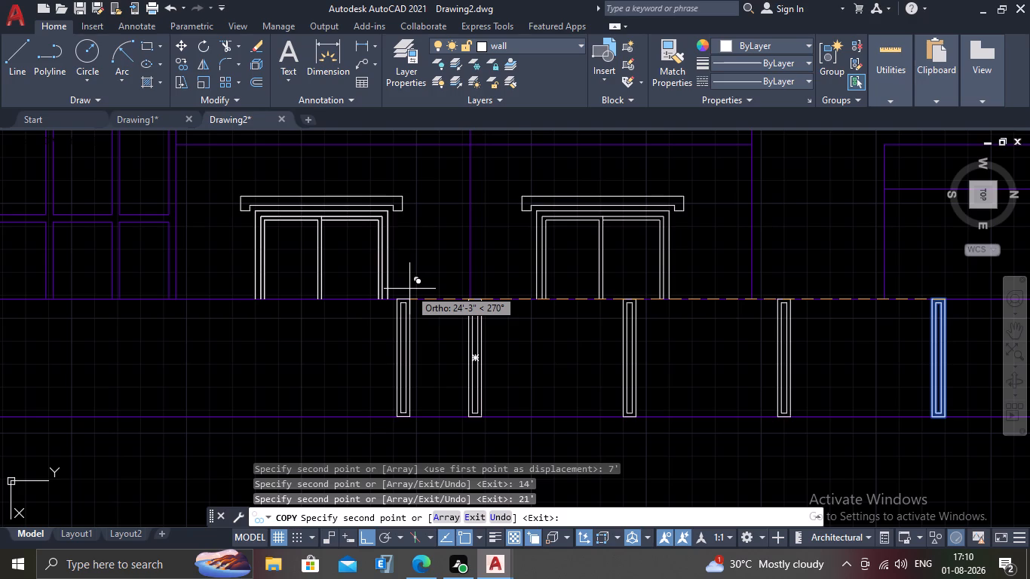
pyautogui.write("28'")
pyautogui.press('Return')
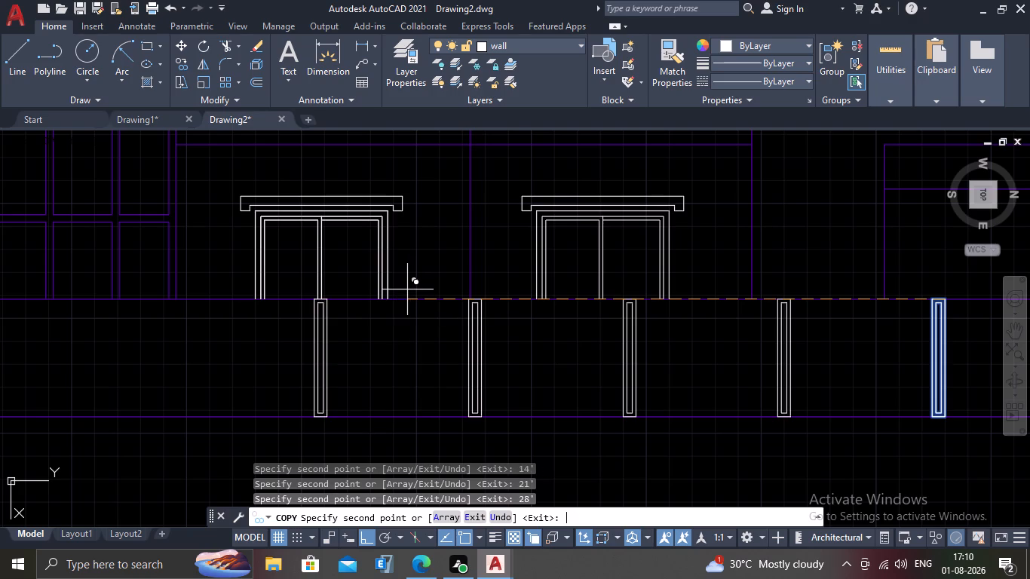
pyautogui.scroll(-2, 407, 289)
pyautogui.moveTo(405, 303); pyautogui.dragTo(658, 320, button='middle')
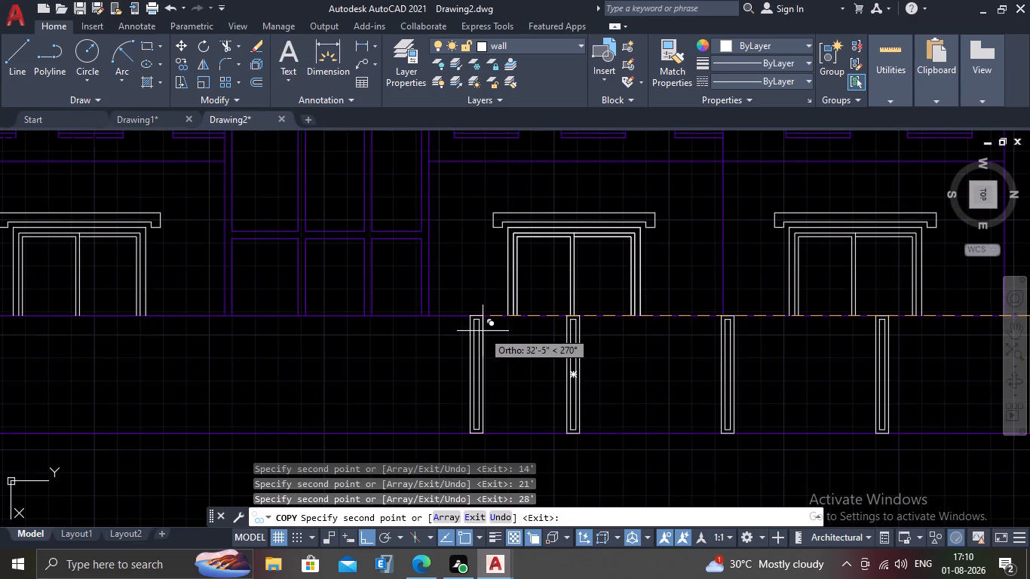
pyautogui.press('Escape')
# Copy the leftmost nested-rectangle post leftward along the base at 7', 14', 21', 28', 35' and 42'.
pyautogui.click(593, 342)
pyautogui.click(512, 372)
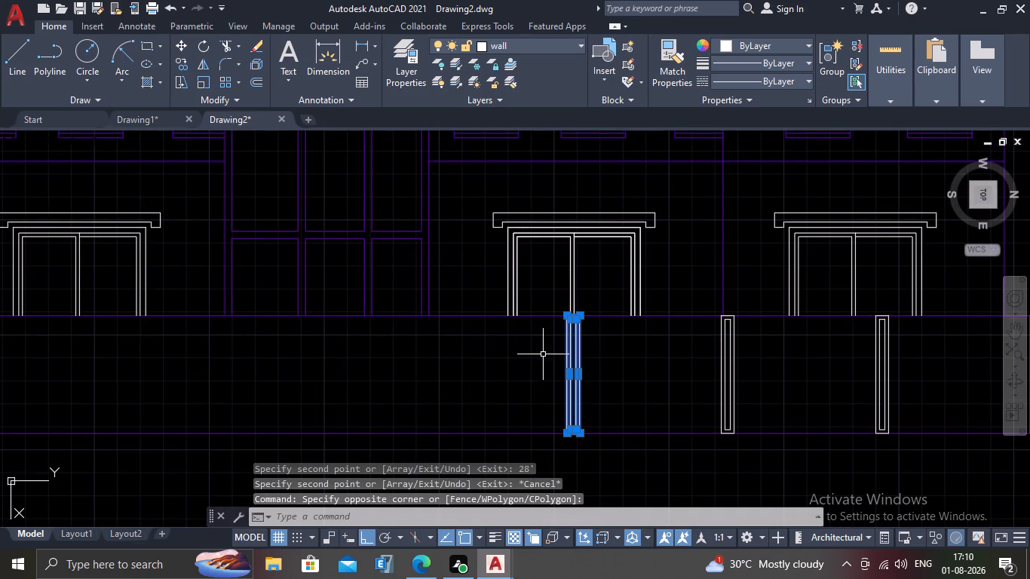
pyautogui.press('c')
pyautogui.press('o')
pyautogui.press('Return')
pyautogui.scroll(2, 595, 306)
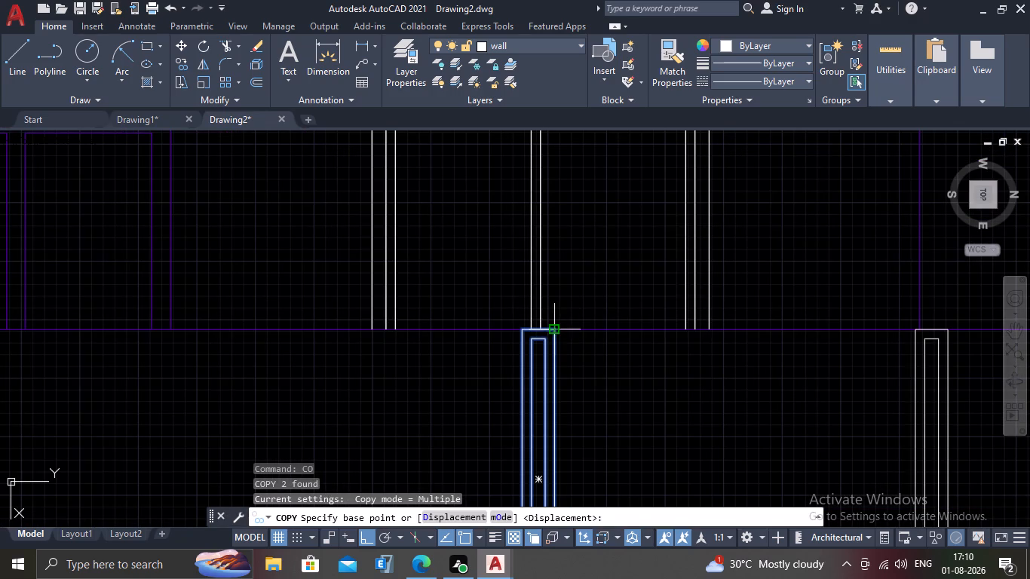
pyautogui.click(555, 330)
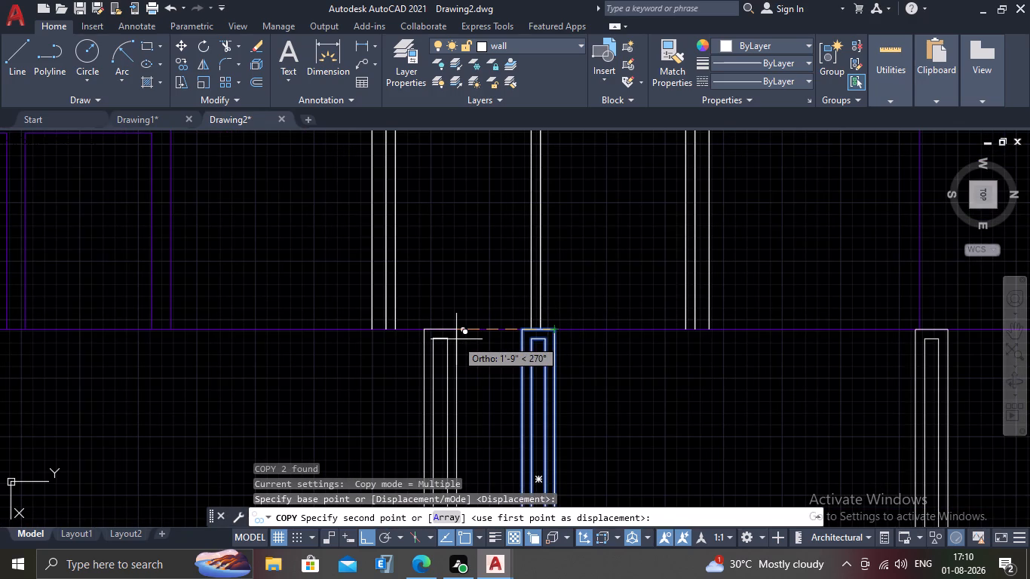
pyautogui.write("7'")
pyautogui.press('Return')
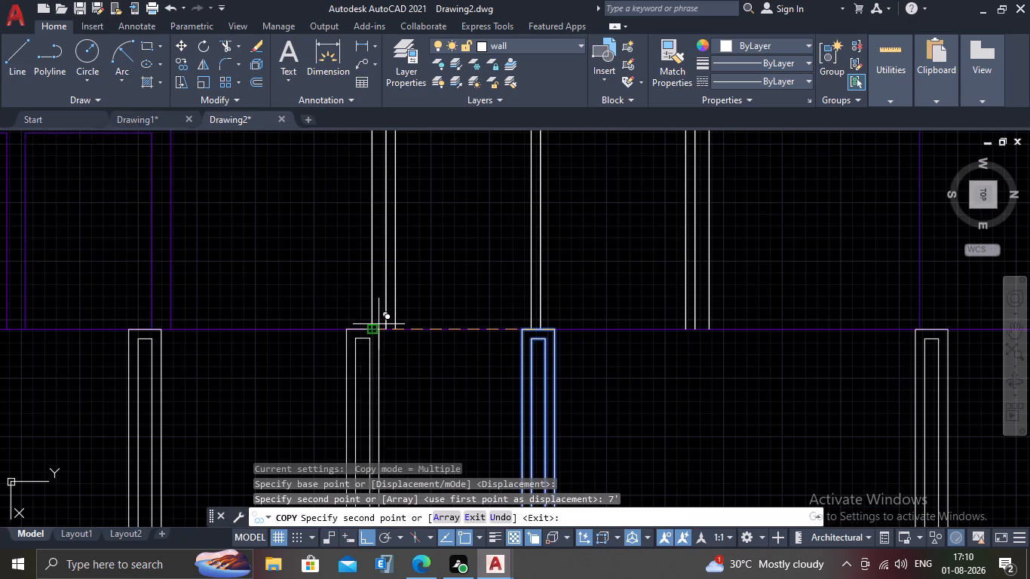
pyautogui.write("14'")
pyautogui.press('Return')
pyautogui.scroll(-1, 379, 324)
pyautogui.moveTo(417, 325); pyautogui.dragTo(774, 293, button='middle')
pyautogui.scroll(-2, 781, 287)
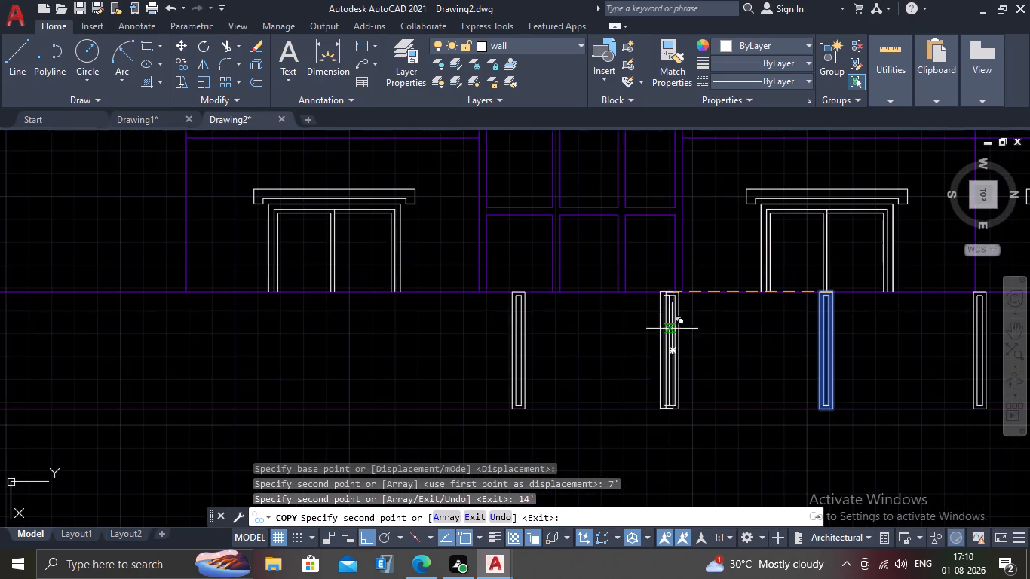
pyautogui.scroll(-1, 532, 296)
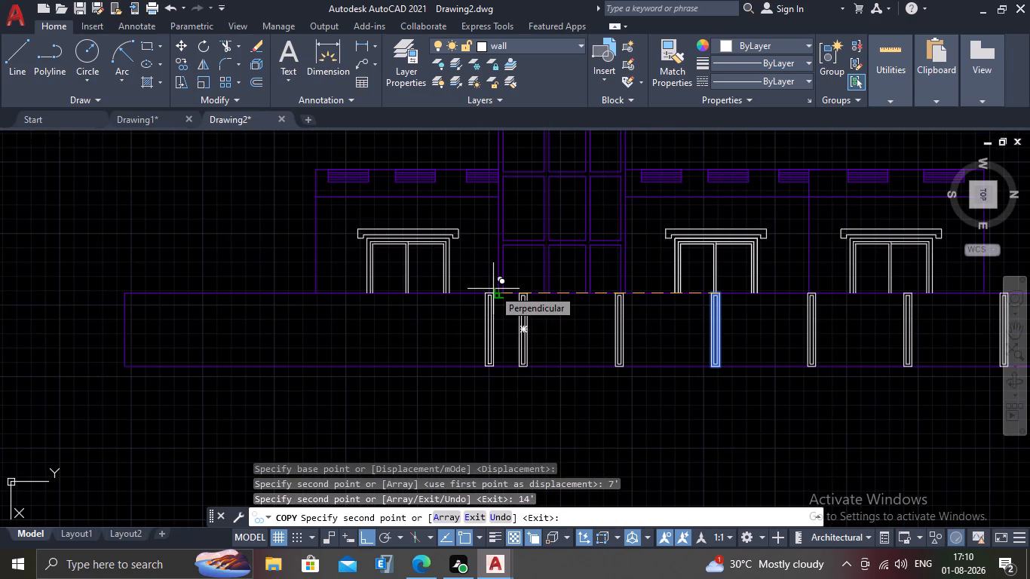
pyautogui.write("21'")
pyautogui.press('Return')
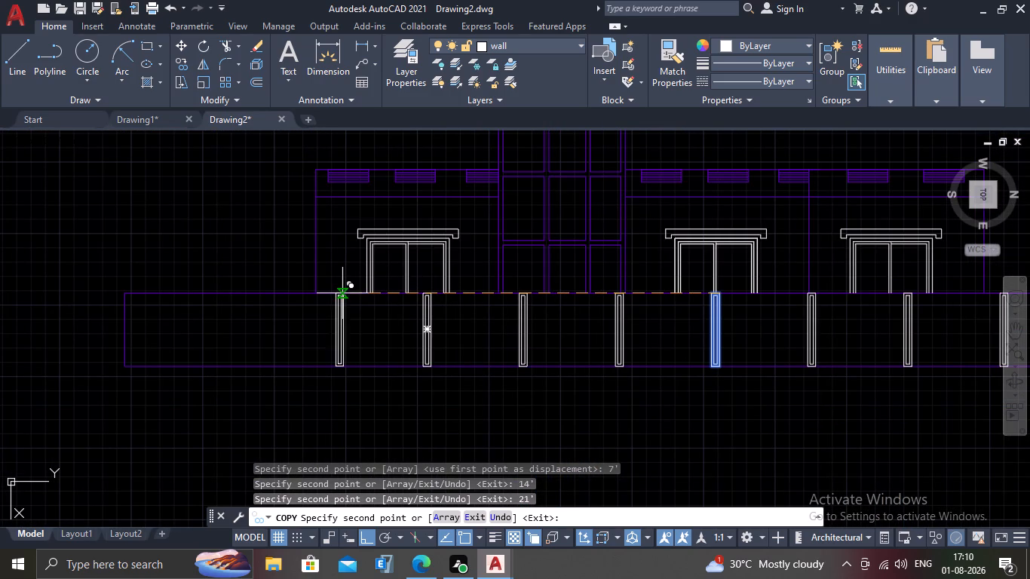
pyautogui.write("28'")
pyautogui.press('Return')
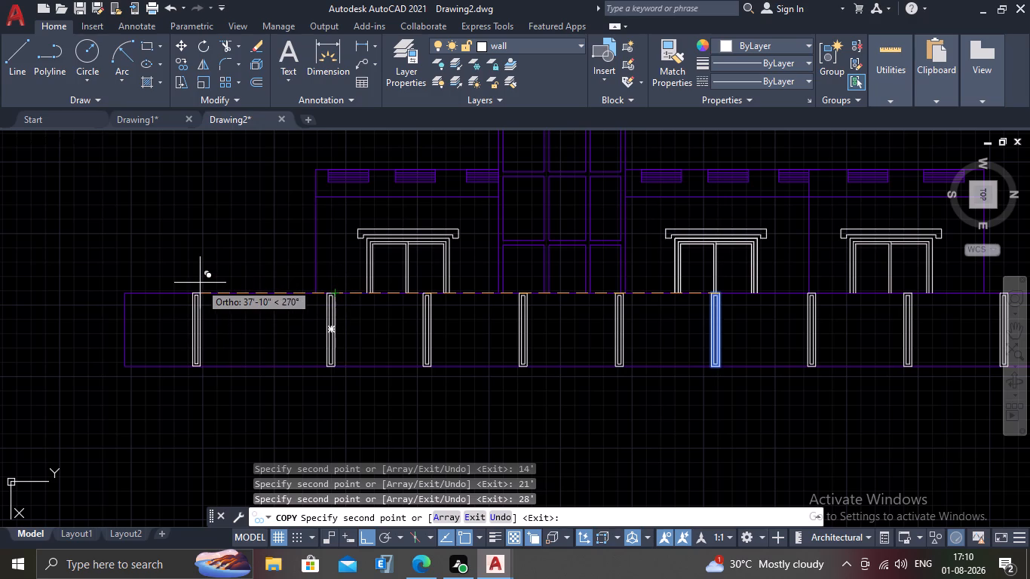
pyautogui.write("35'")
pyautogui.press('Return')
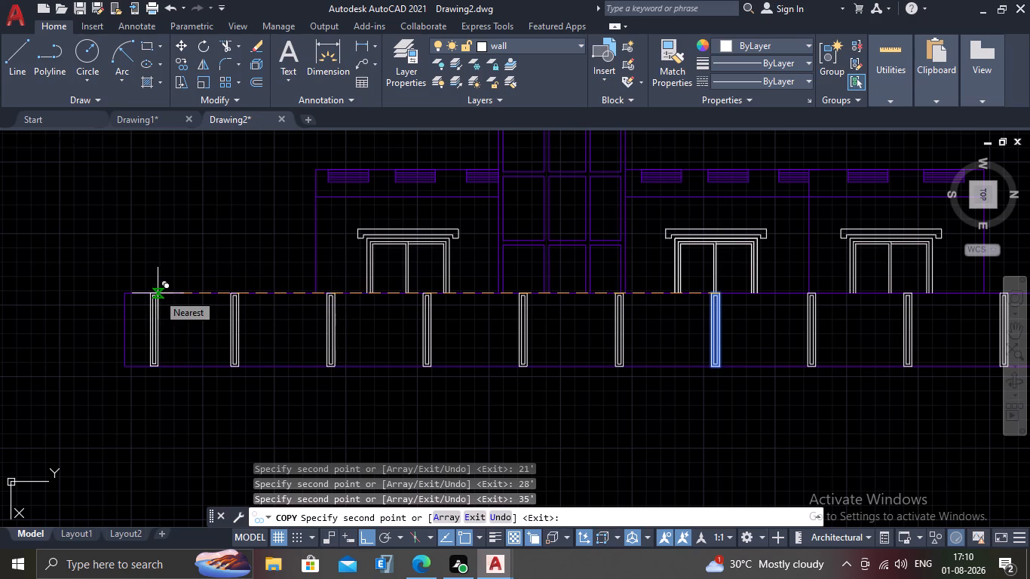
pyautogui.write("42'")
pyautogui.press('Return')
pyautogui.press('Escape')
# Draw a 1' horizontal line leftward from the inner side of the base's right-end post, slightly below the post's top.
pyautogui.scroll(-1, 225, 307)
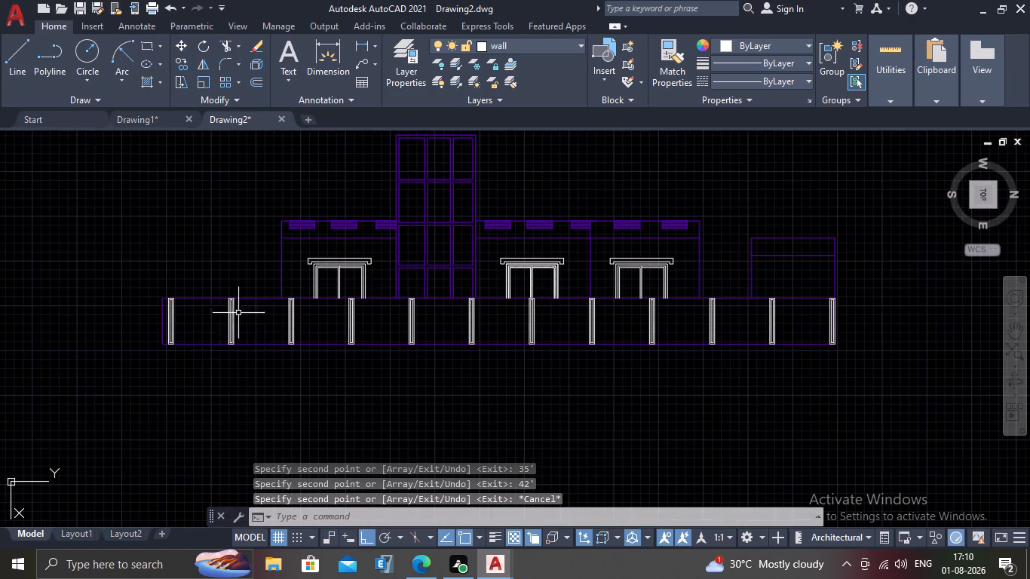
pyautogui.scroll(2, 108, 373)
pyautogui.scroll(-2, 219, 354)
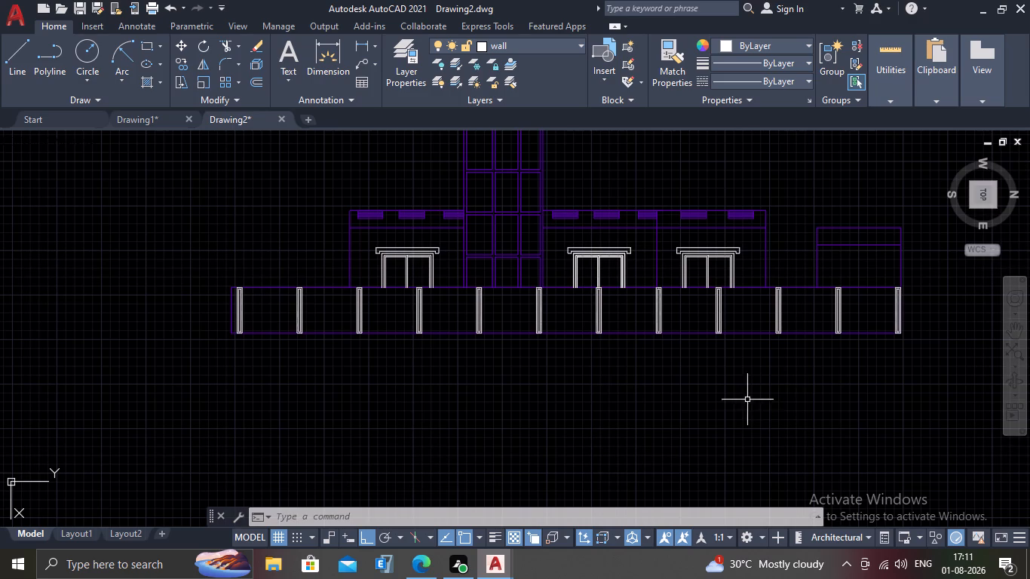
pyautogui.scroll(2, 897, 283)
pyautogui.scroll(-2, 862, 337)
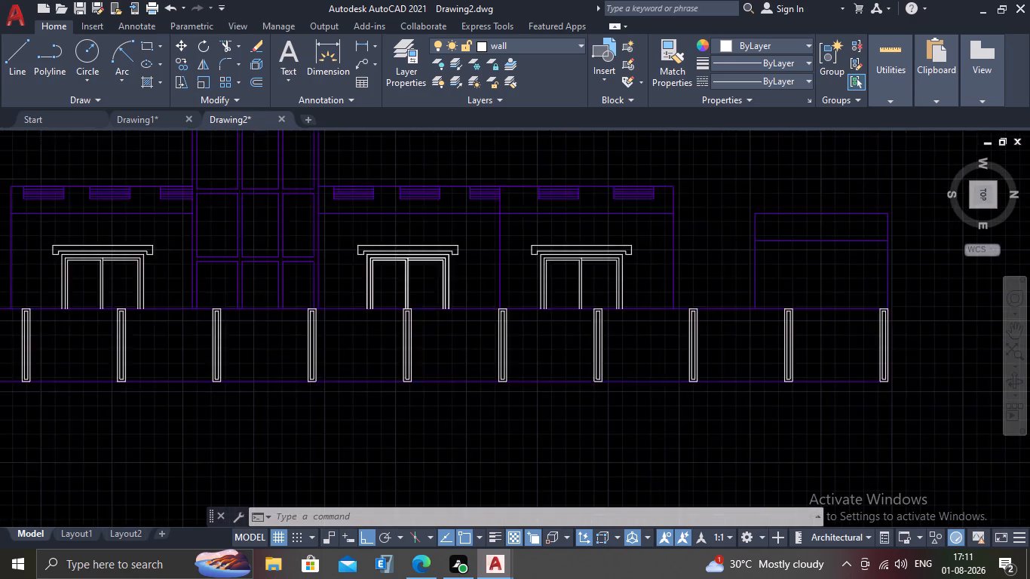
pyautogui.scroll(2, 866, 336)
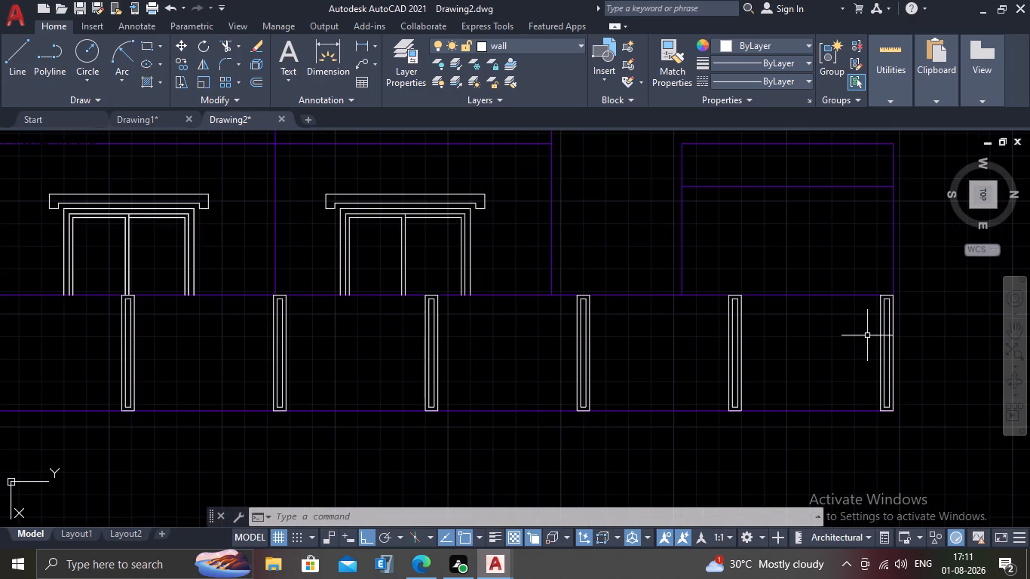
pyautogui.scroll(1, 875, 332)
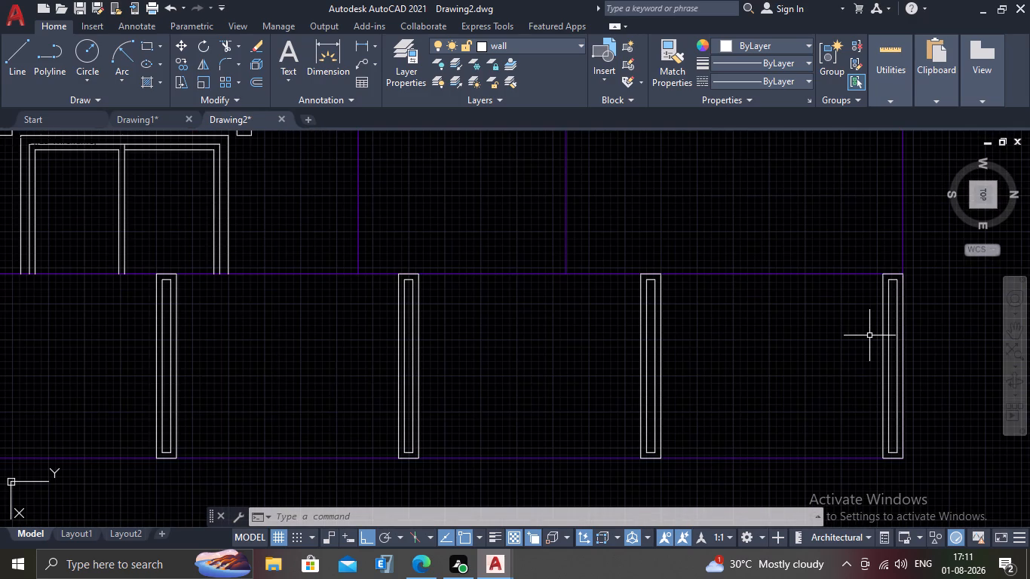
pyautogui.press('l')
pyautogui.press('Return')
pyautogui.scroll(2, 882, 310)
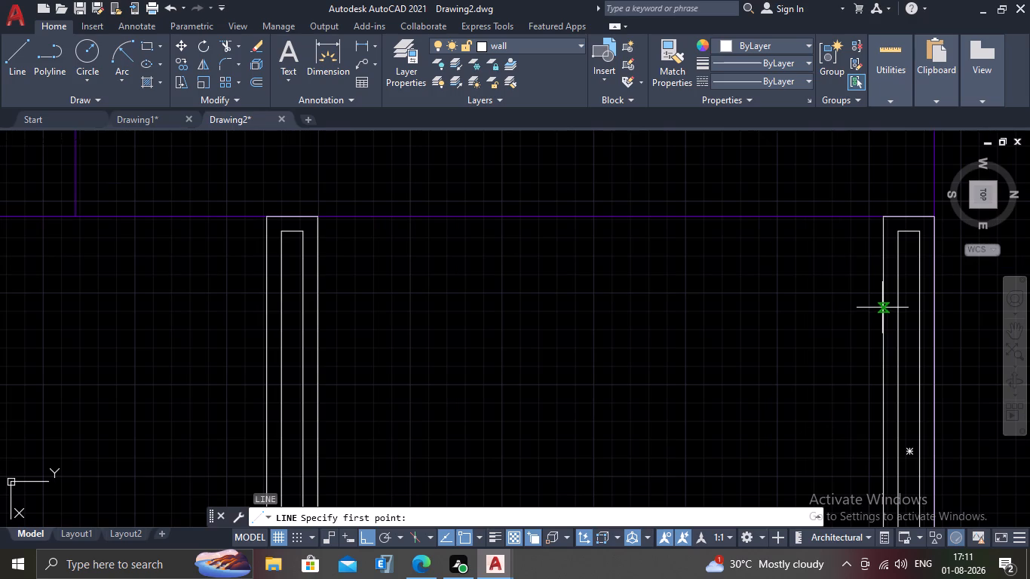
pyautogui.click(882, 293)
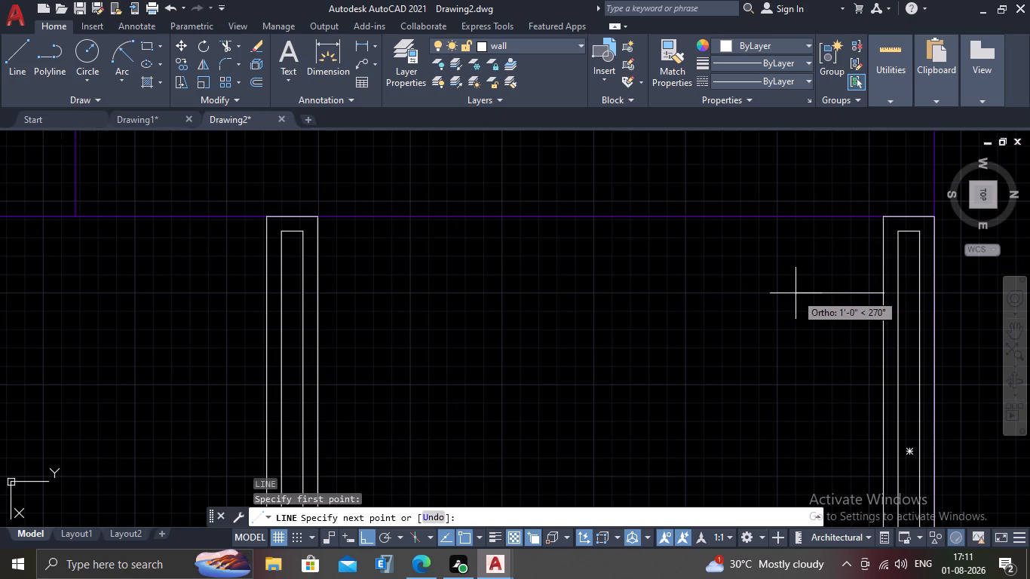
pyautogui.write("2'")
pyautogui.press('Return')
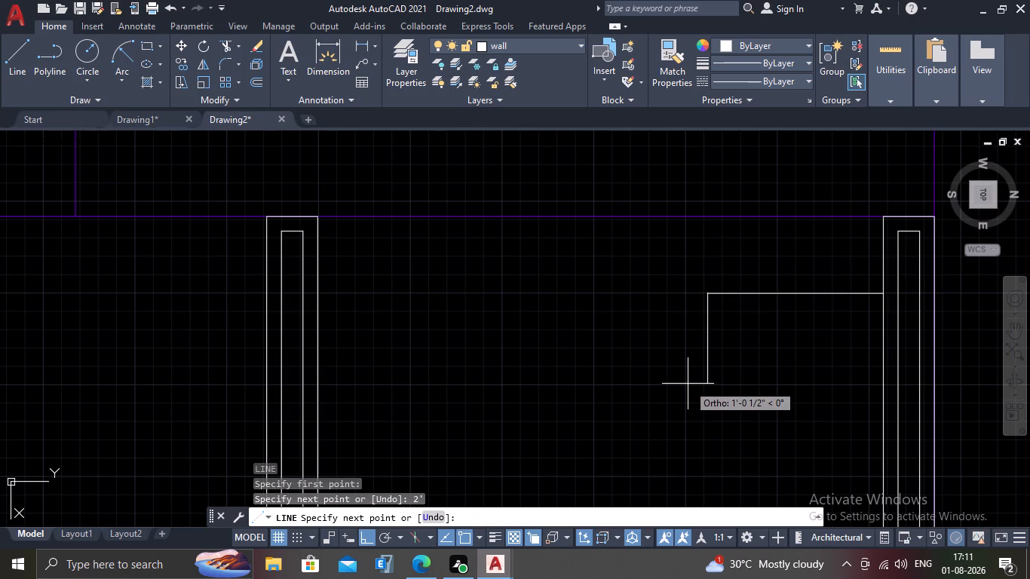
pyautogui.hotkey('ctrl', 'z')
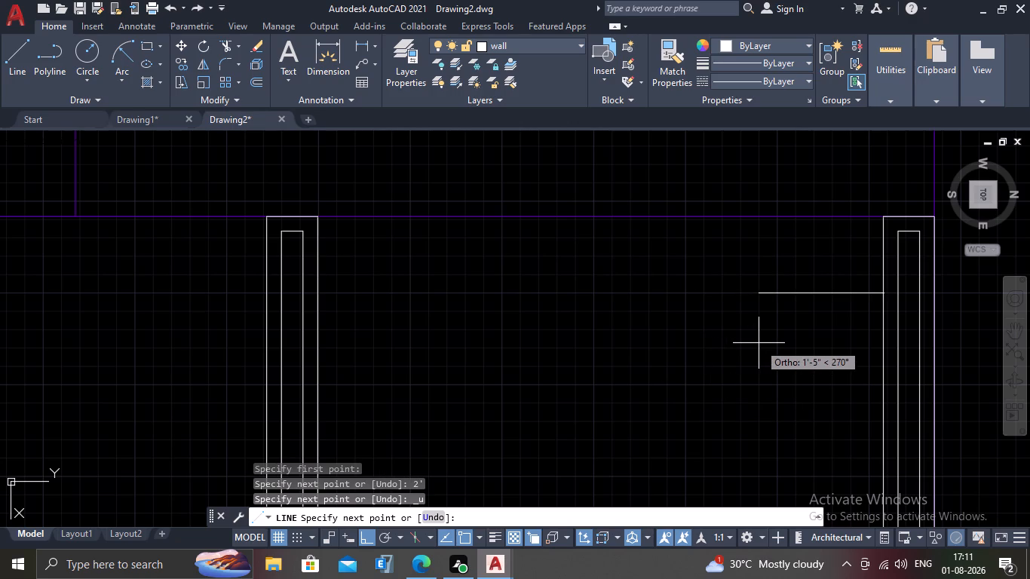
pyautogui.write("1'")
pyautogui.press('Return')
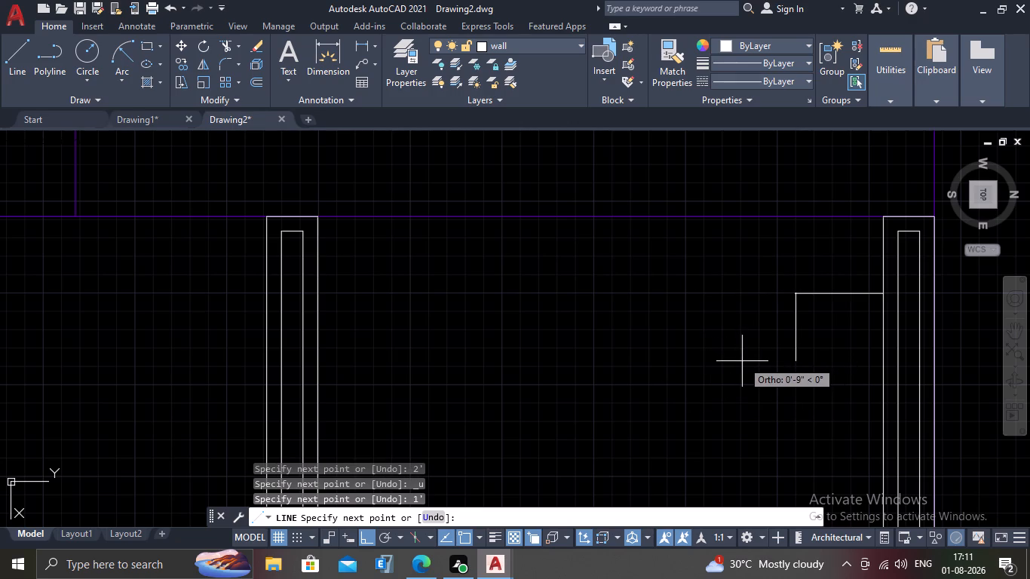
pyautogui.press('Escape')
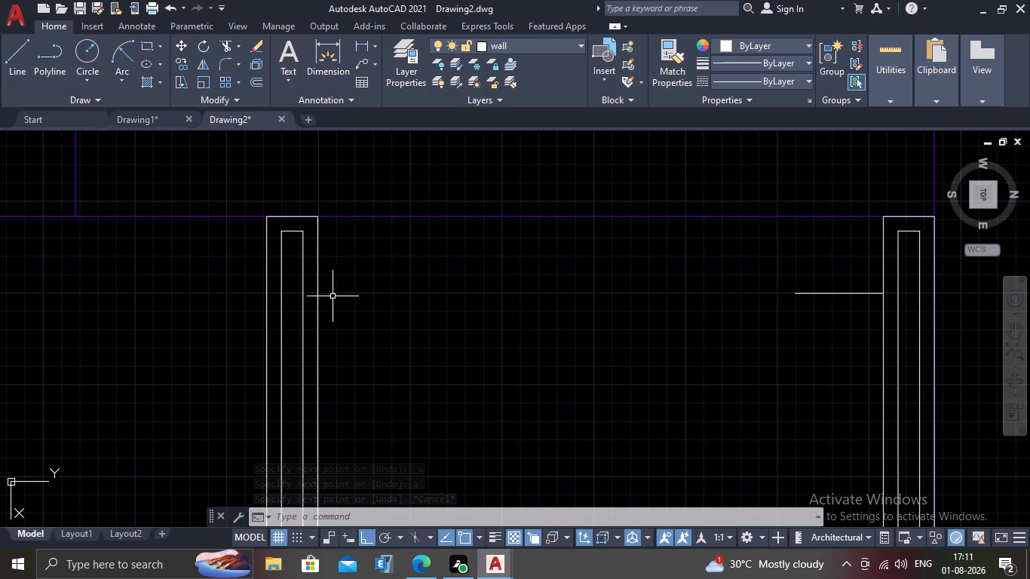
# Draw a matching 1' horizontal line rightward from the second post's facing side, level with the first short line.
pyautogui.press('l')
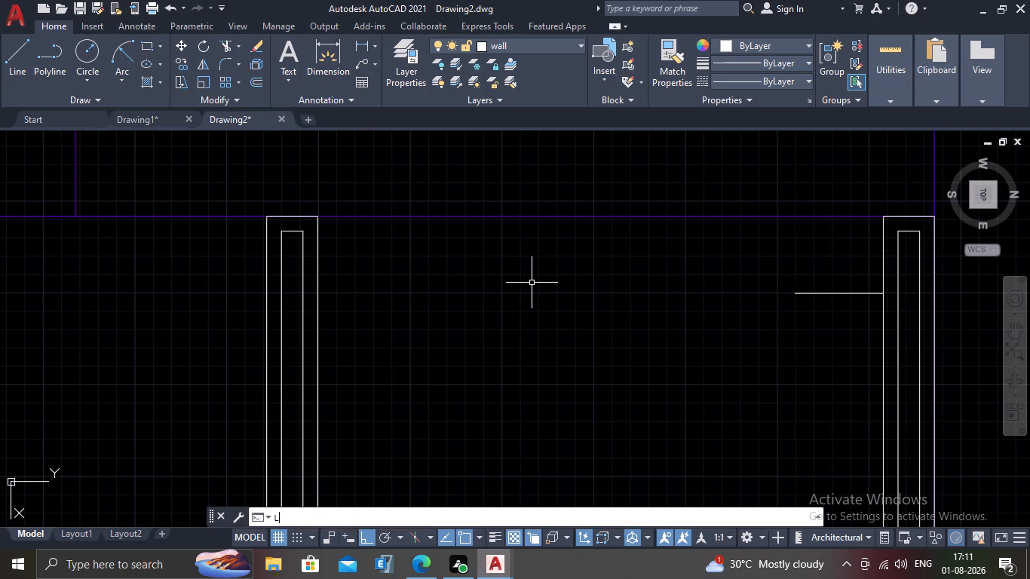
pyautogui.press('Return')
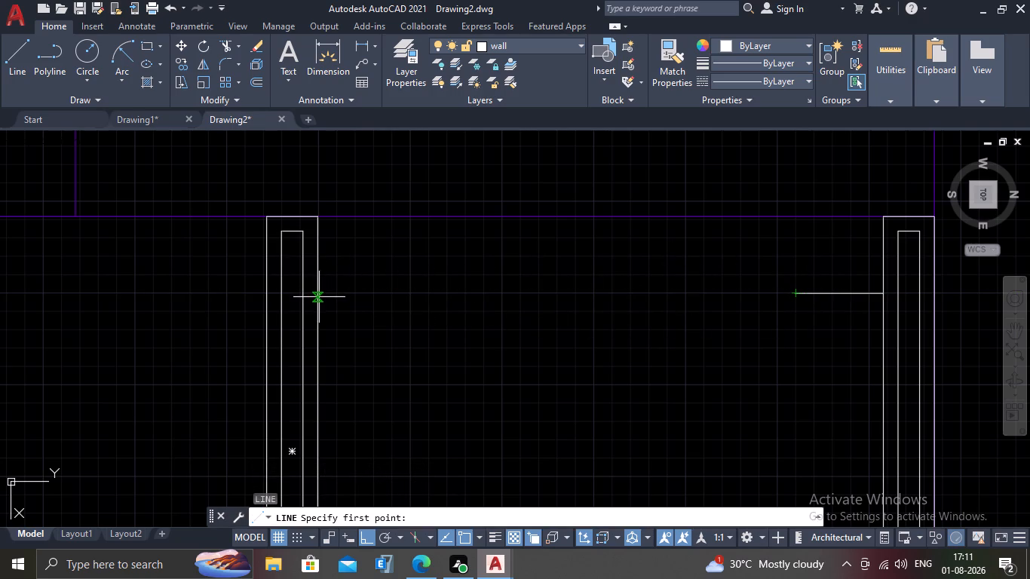
pyautogui.moveTo(317, 293); pyautogui.dragTo(329, 293)
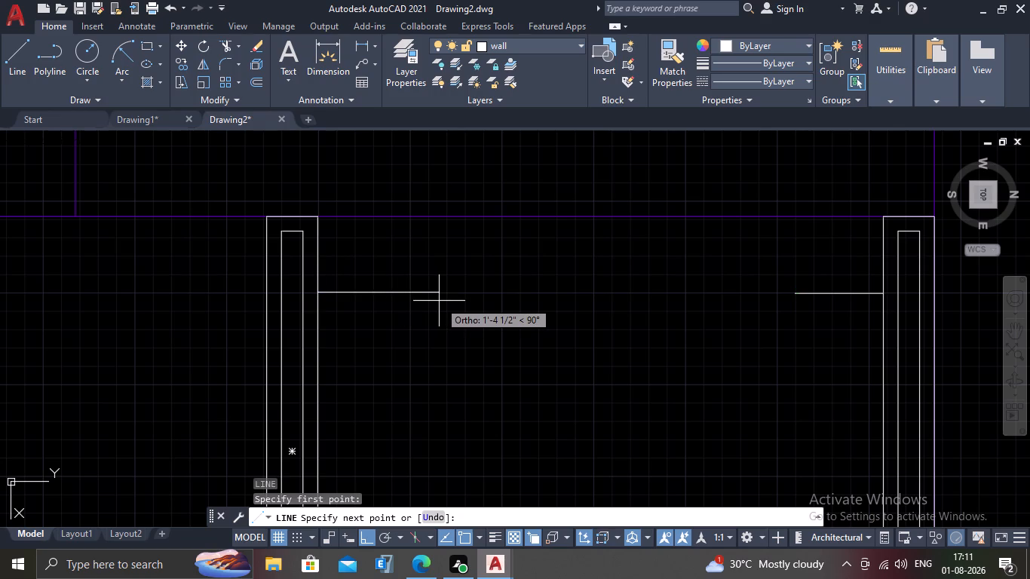
pyautogui.write("1'")
pyautogui.press('Return')
pyautogui.press('Escape')
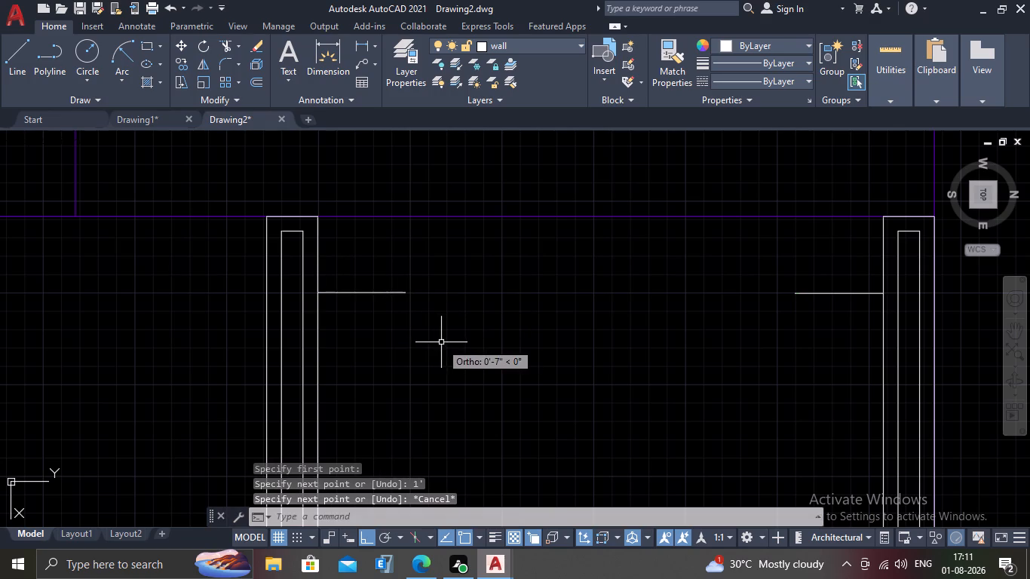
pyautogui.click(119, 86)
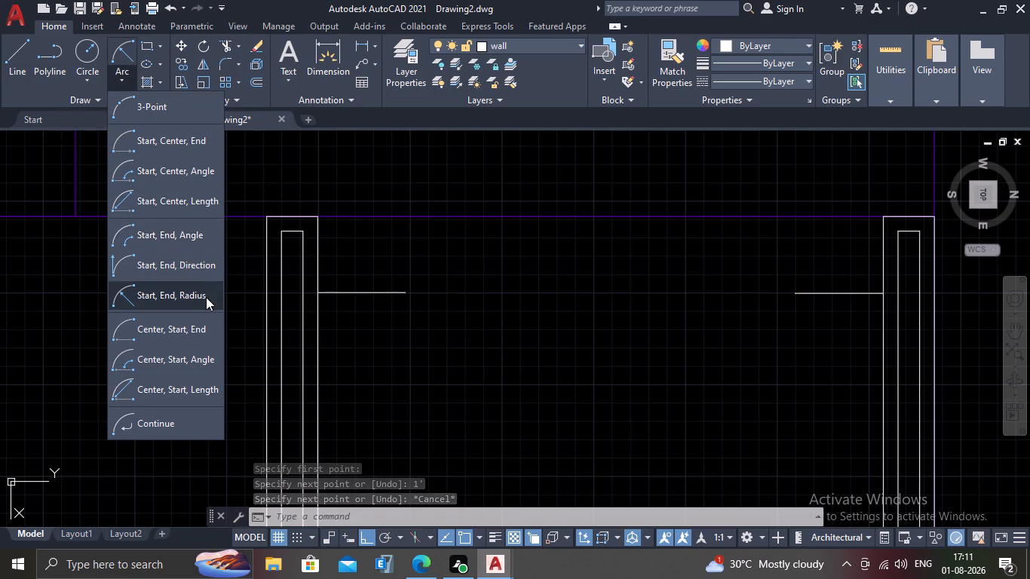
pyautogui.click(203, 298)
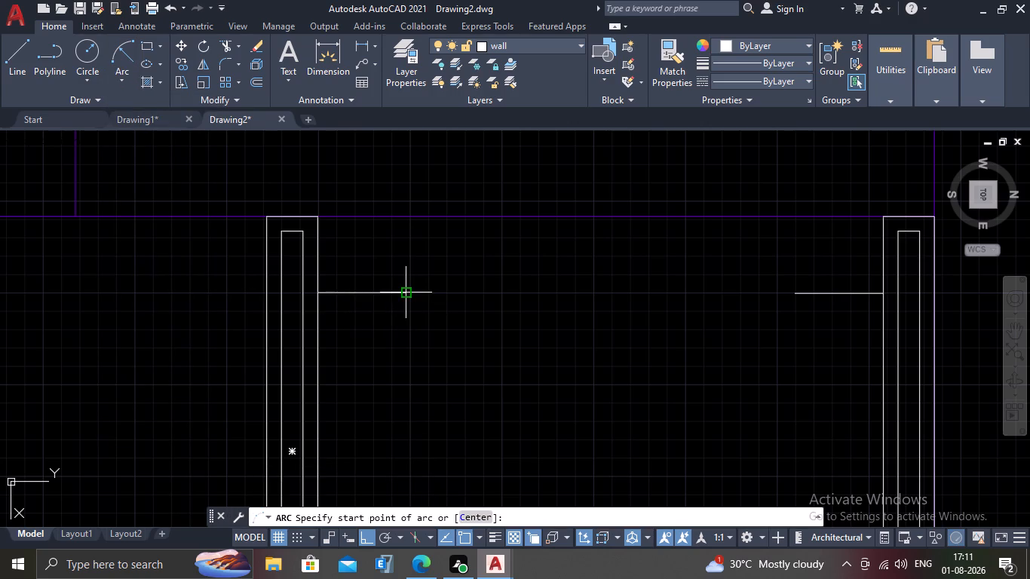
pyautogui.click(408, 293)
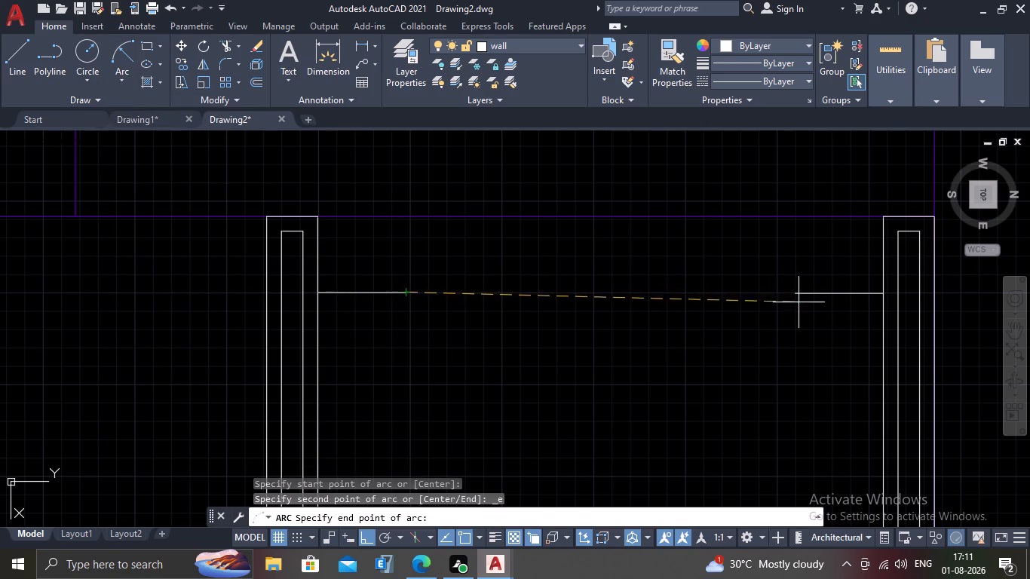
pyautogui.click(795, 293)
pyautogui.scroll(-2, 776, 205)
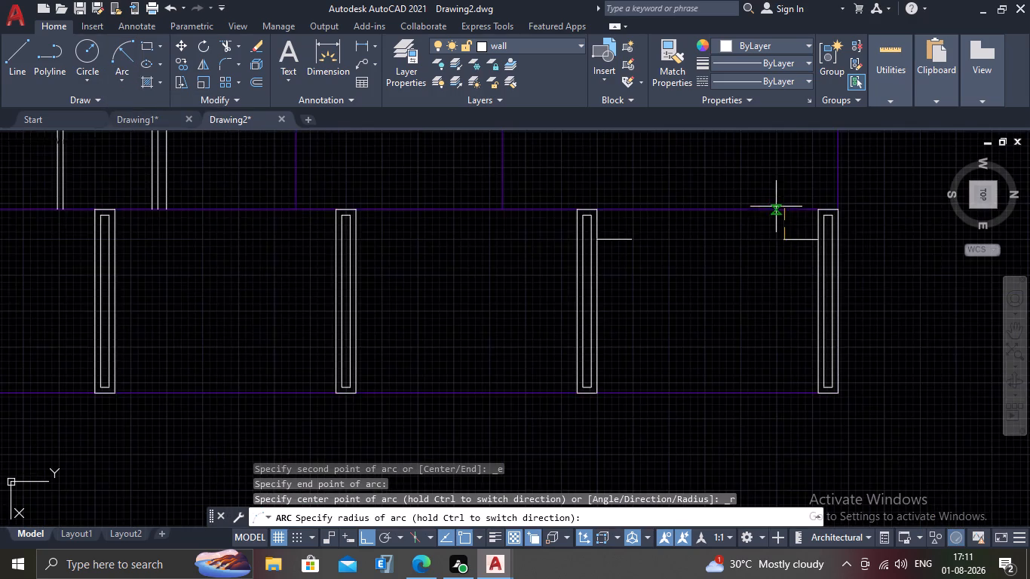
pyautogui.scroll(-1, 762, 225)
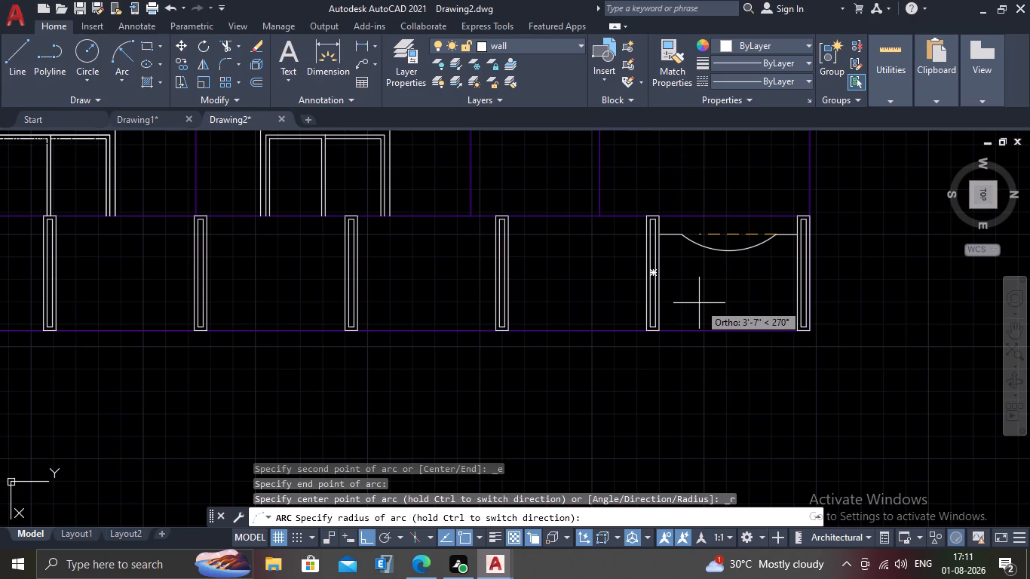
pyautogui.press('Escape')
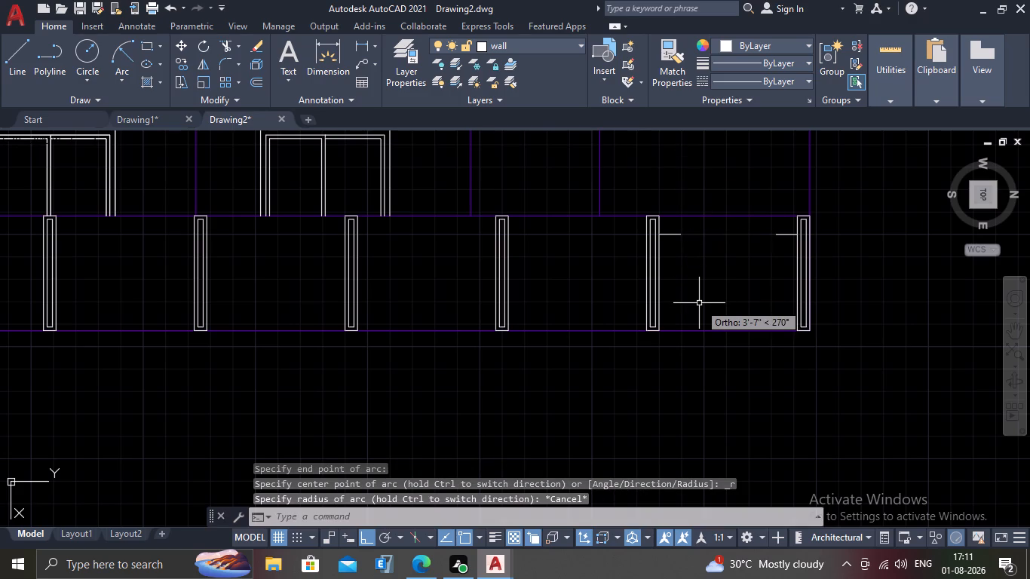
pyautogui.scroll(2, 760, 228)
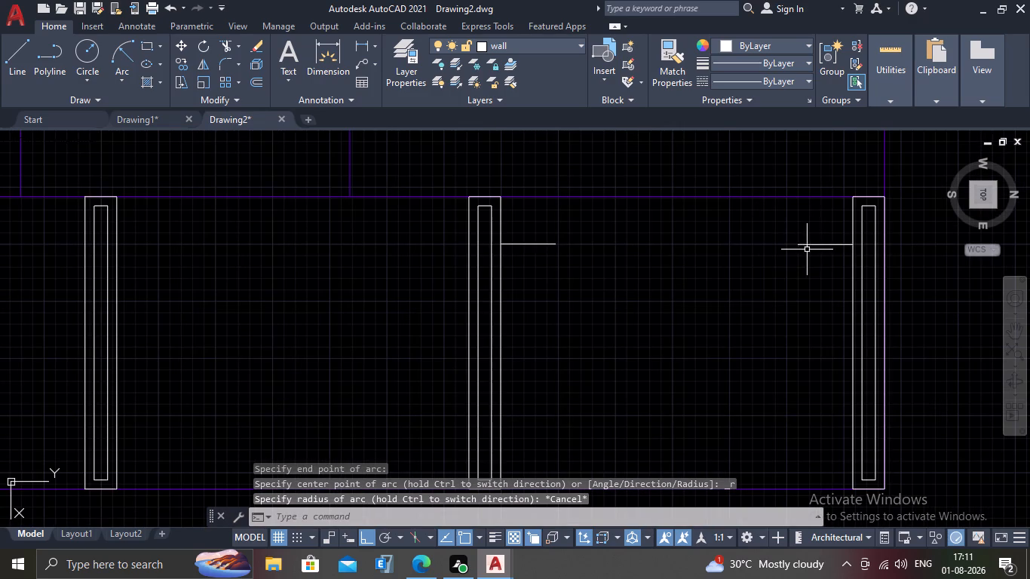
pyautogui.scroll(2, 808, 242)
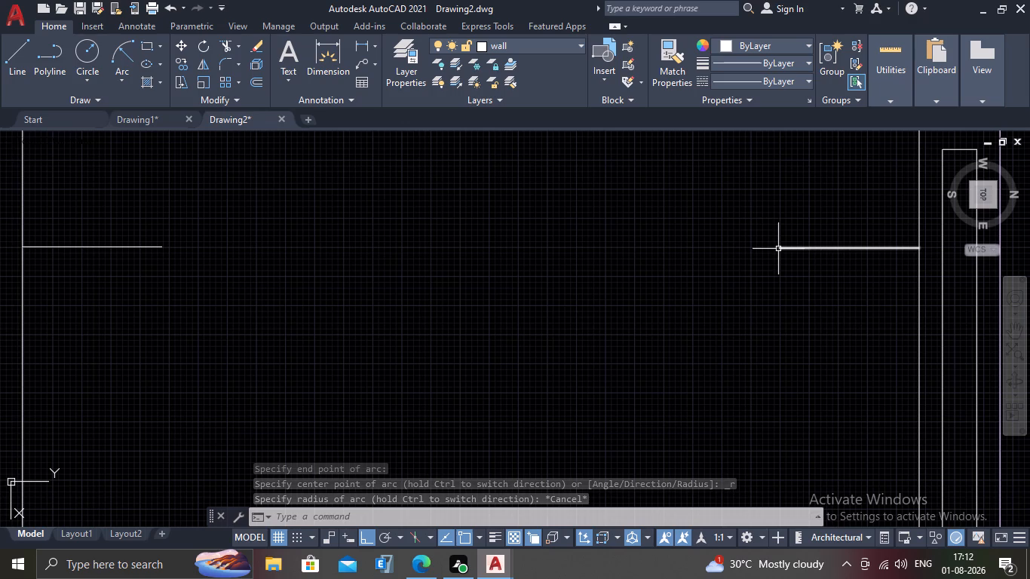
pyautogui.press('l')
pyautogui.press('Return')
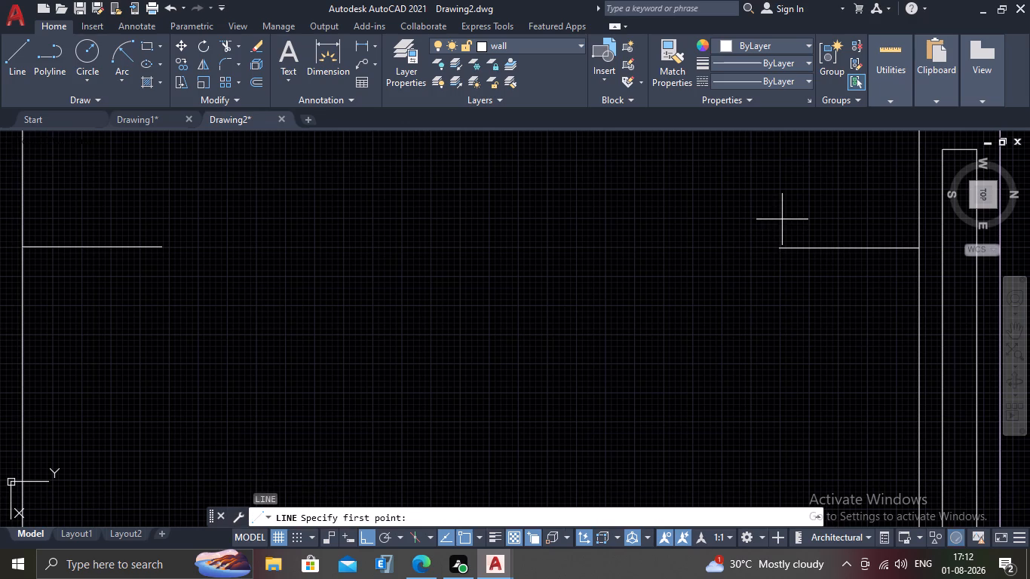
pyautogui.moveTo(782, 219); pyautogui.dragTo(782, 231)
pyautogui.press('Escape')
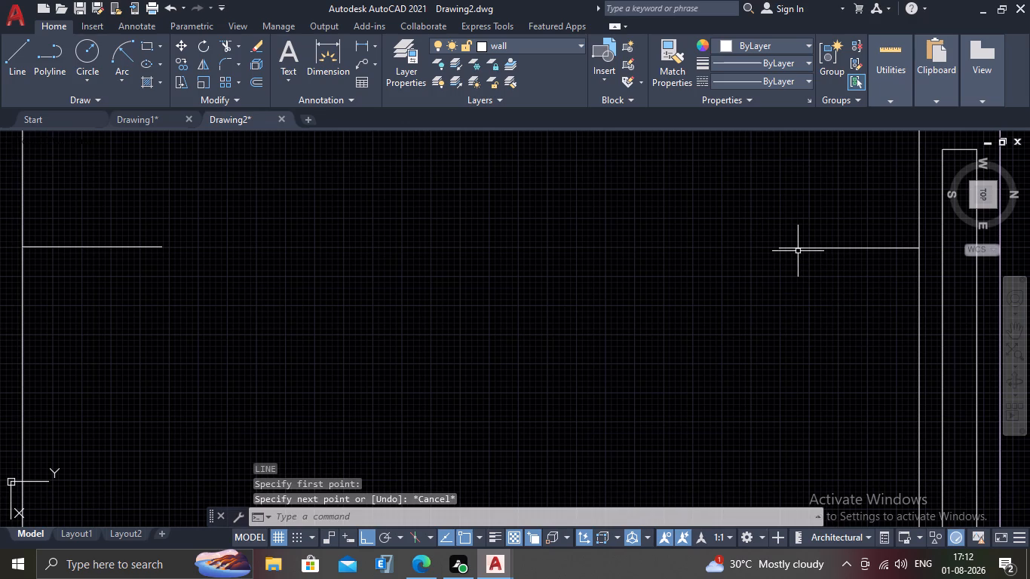
# Delete both short 1' horizontal lines between the base's two rightmost posts.
pyautogui.click(798, 249)
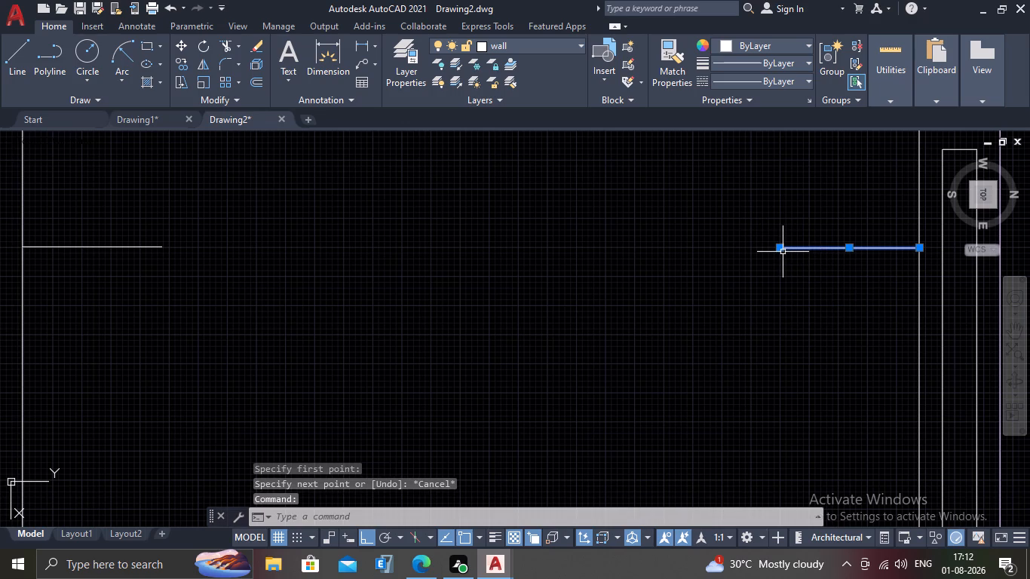
pyautogui.press('Delete')
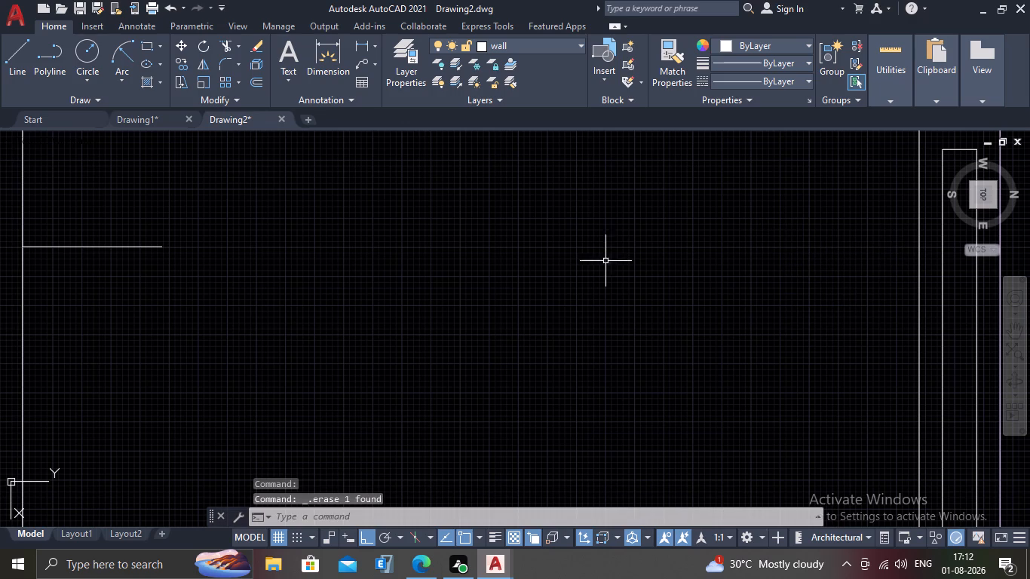
pyautogui.click(93, 228)
pyautogui.click(92, 289)
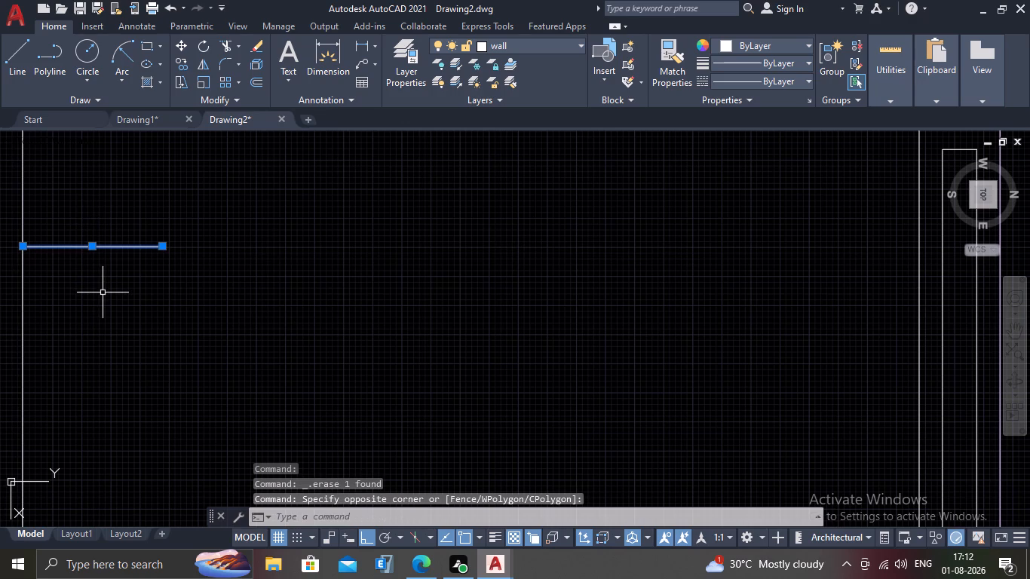
pyautogui.press('Delete')
# Draw a horizontal line spanning between the facing sides of the base's two rightmost posts, slightly below their tops.
pyautogui.scroll(-3, 185, 267)
pyautogui.moveTo(113, 240); pyautogui.dragTo(207, 216, button='middle')
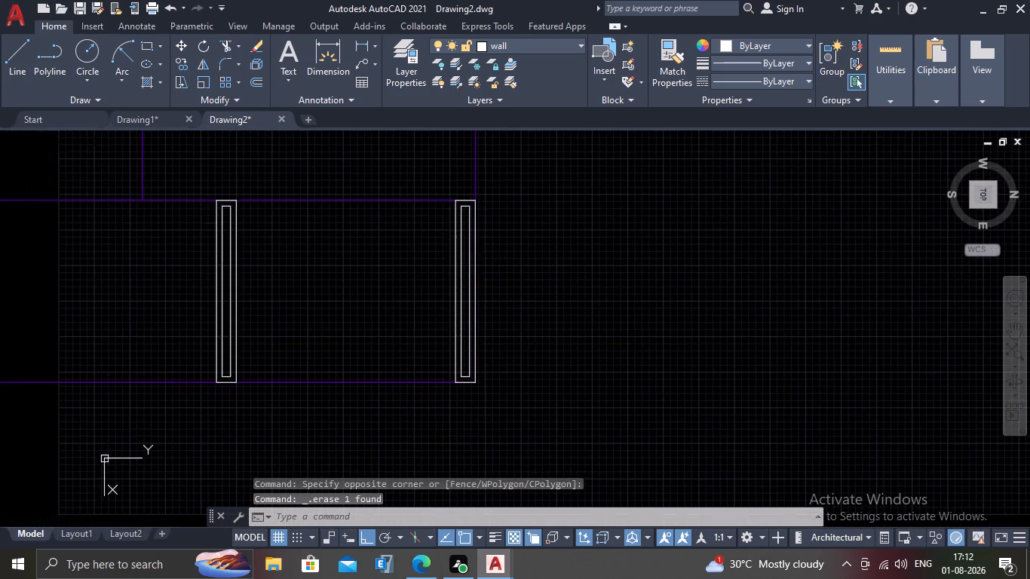
pyautogui.scroll(2, 239, 219)
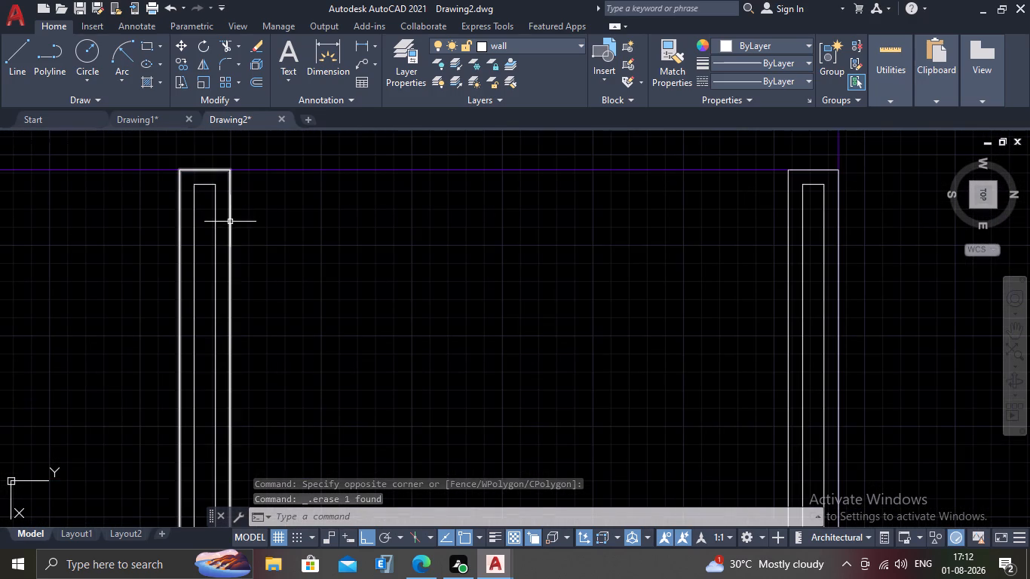
pyautogui.press('l')
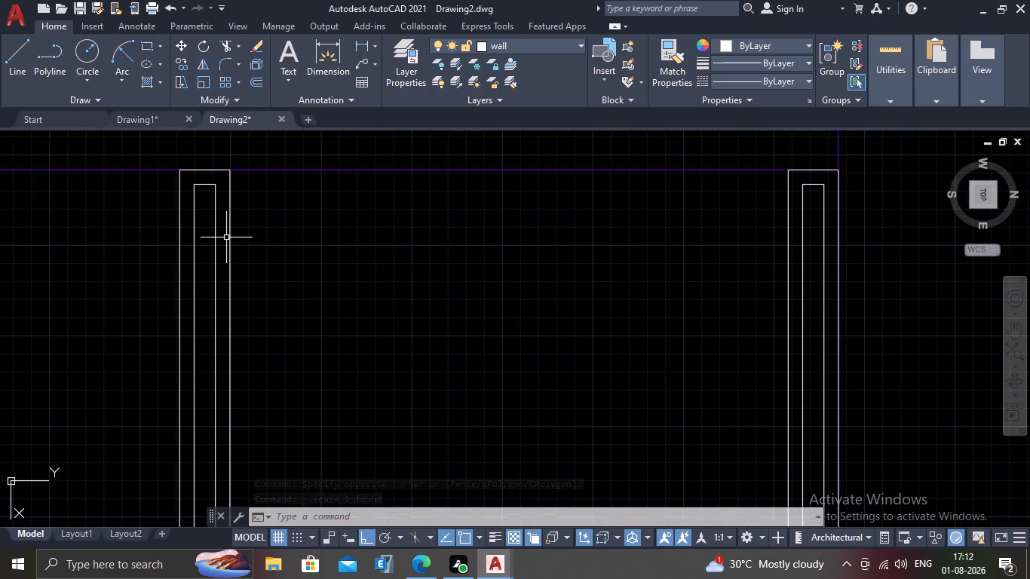
pyautogui.press('Return')
pyautogui.scroll(2, 230, 219)
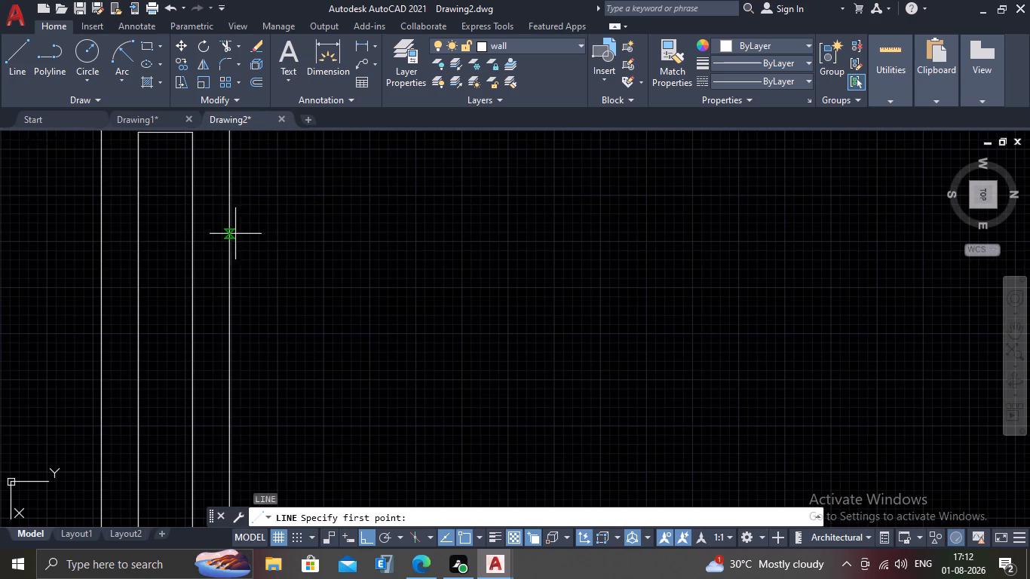
pyautogui.click(228, 233)
pyautogui.scroll(-3, 232, 230)
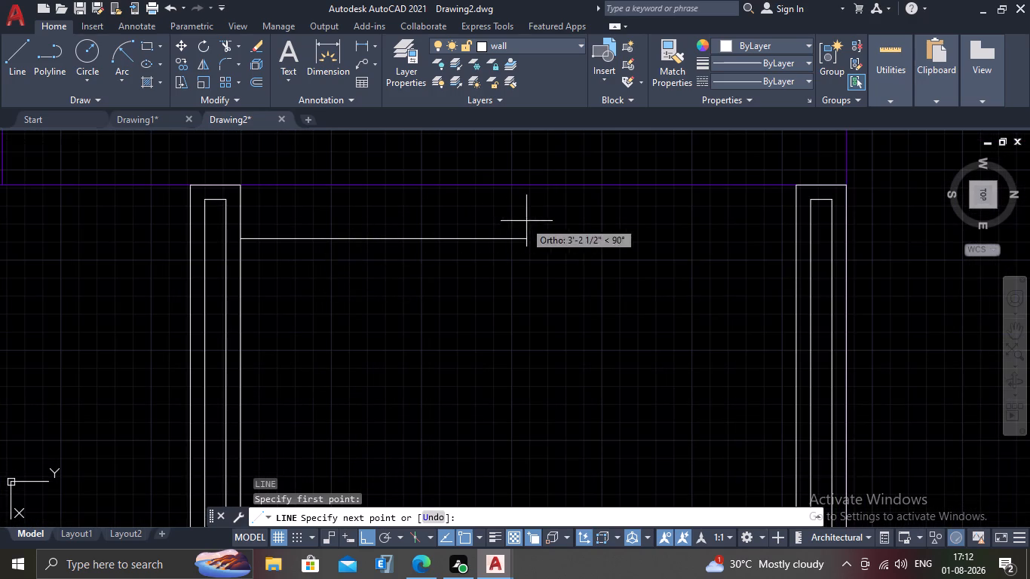
pyautogui.doubleClick(797, 240)
pyautogui.press('Escape')
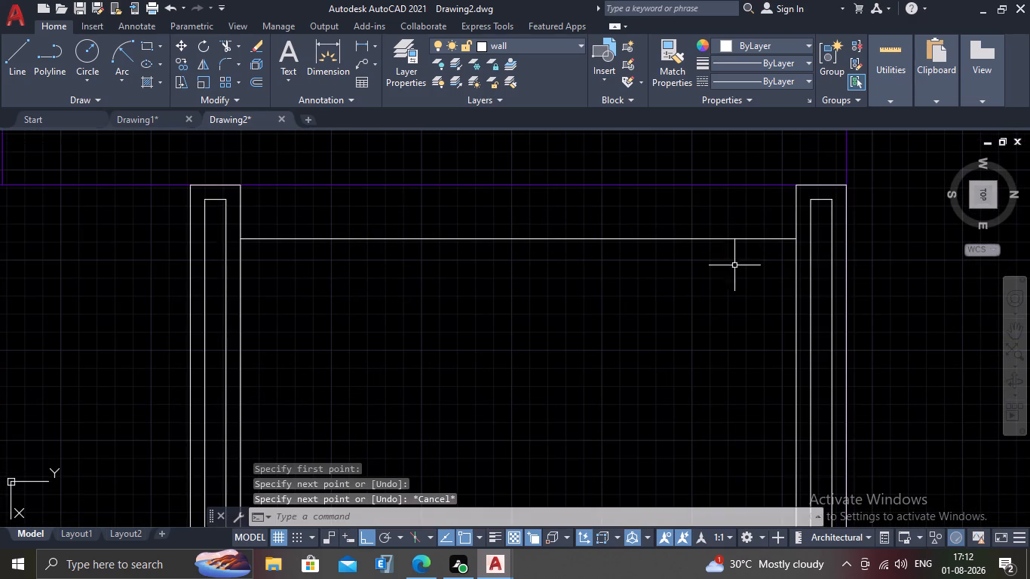
# Draw a short vertical line about 2 1/2" long downward from the midpoint of the horizontal line between the two rightmost posts.
pyautogui.scroll(-1, 593, 277)
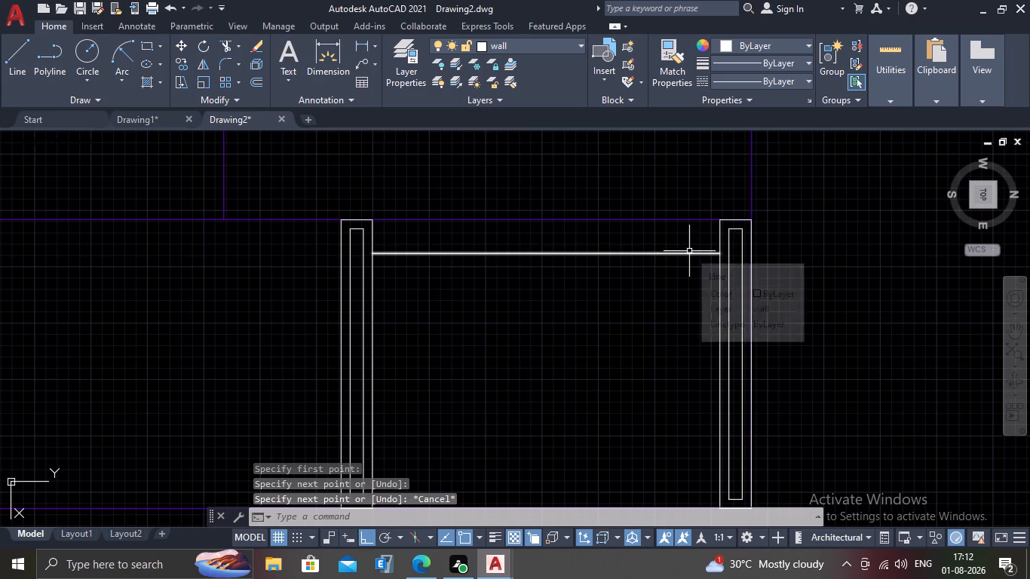
pyautogui.scroll(1, 707, 262)
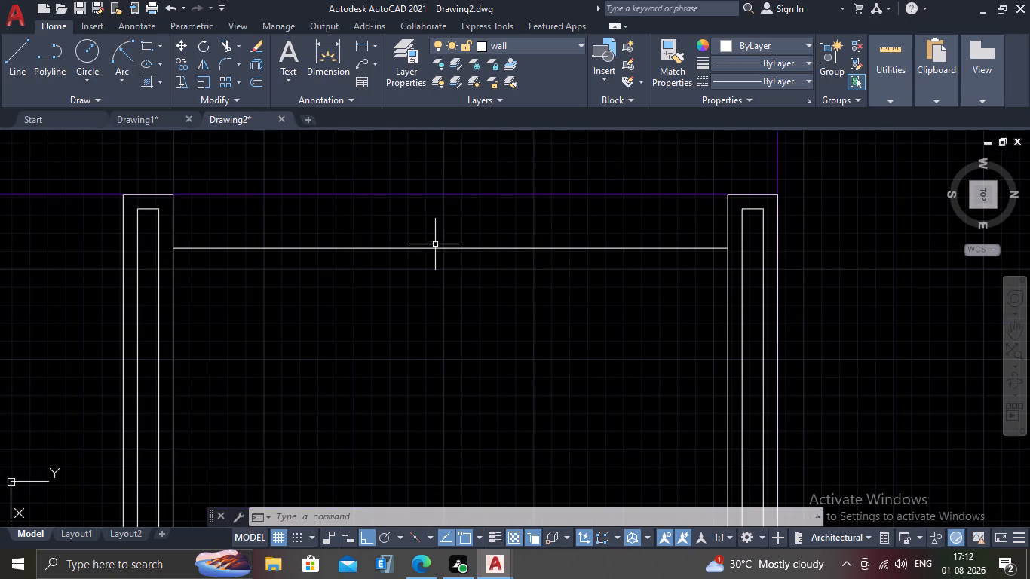
pyautogui.press('l')
pyautogui.press('Return')
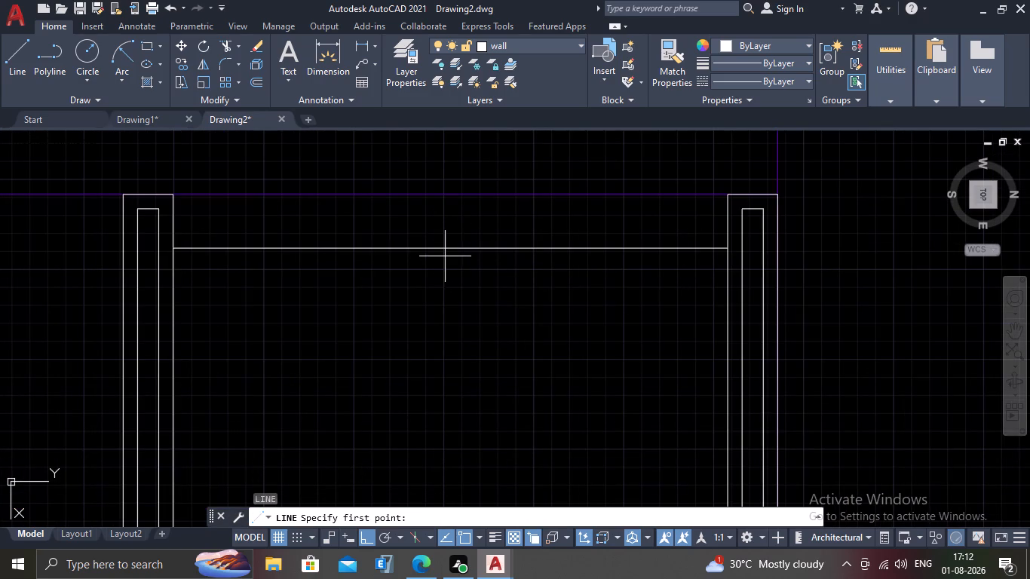
pyautogui.click(450, 246)
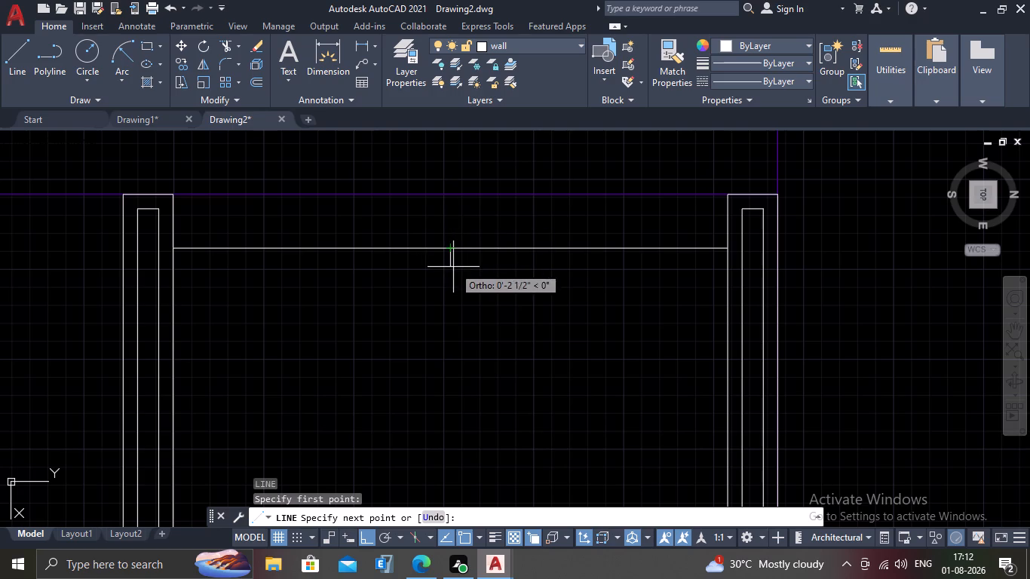
pyautogui.click(453, 267)
pyautogui.press('Escape')
# Measure the distance from the short vertical line's top to the right-end post with an aligned dimension, without placing it.
pyautogui.scroll(2, 451, 264)
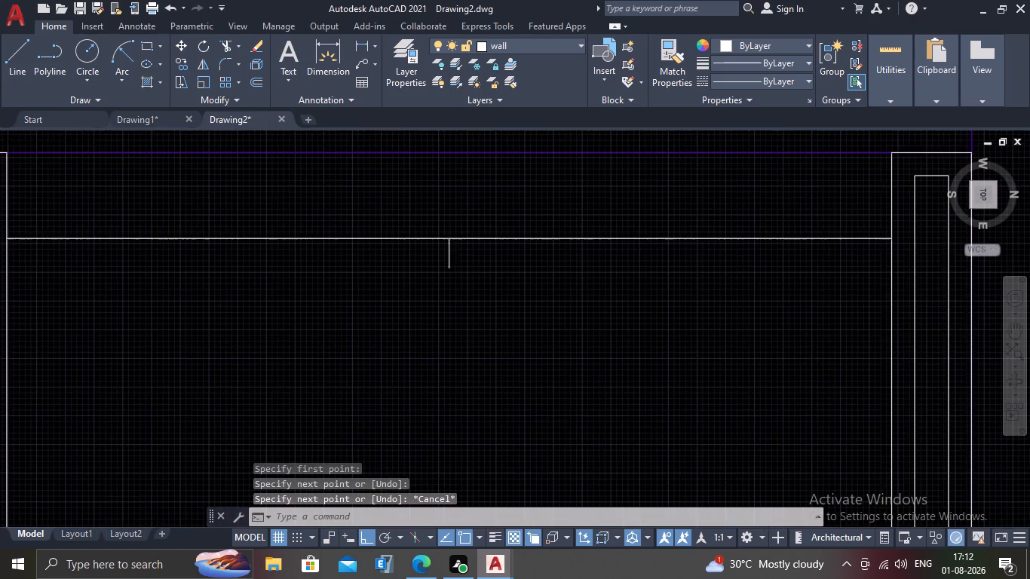
pyautogui.scroll(-1, 444, 265)
pyautogui.scroll(-1, 348, 284)
pyautogui.moveTo(337, 290); pyautogui.dragTo(345, 289, button='middle')
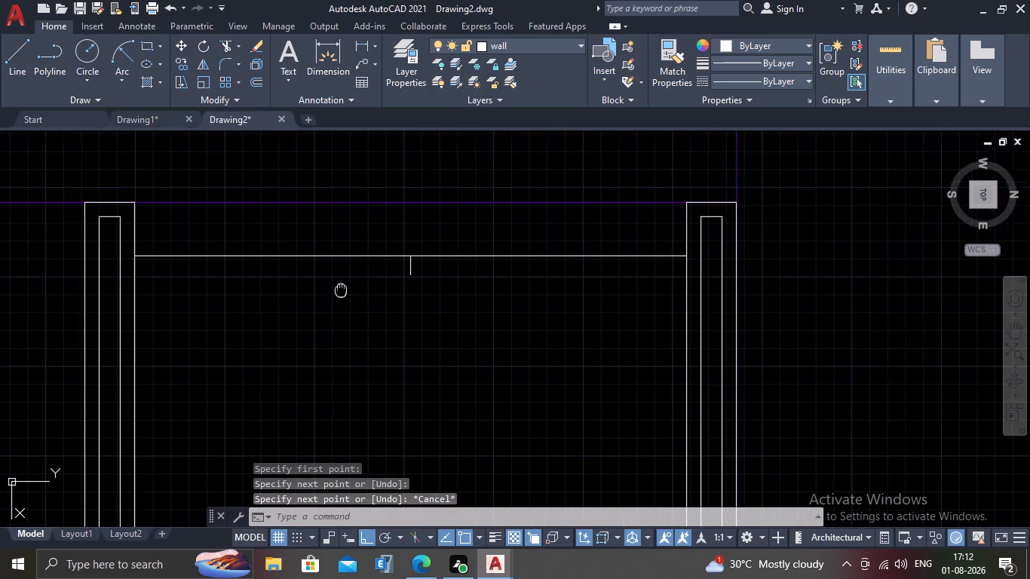
pyautogui.moveTo(345, 289); pyautogui.dragTo(369, 285, button='middle')
pyautogui.press('d')
pyautogui.write('AL')
pyautogui.press('Return')
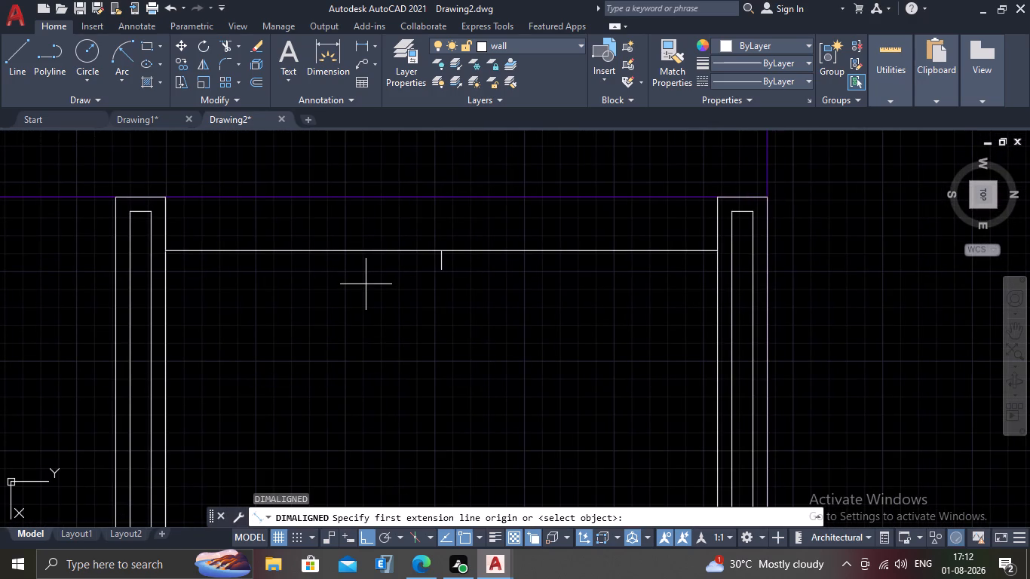
pyautogui.doubleClick(439, 247)
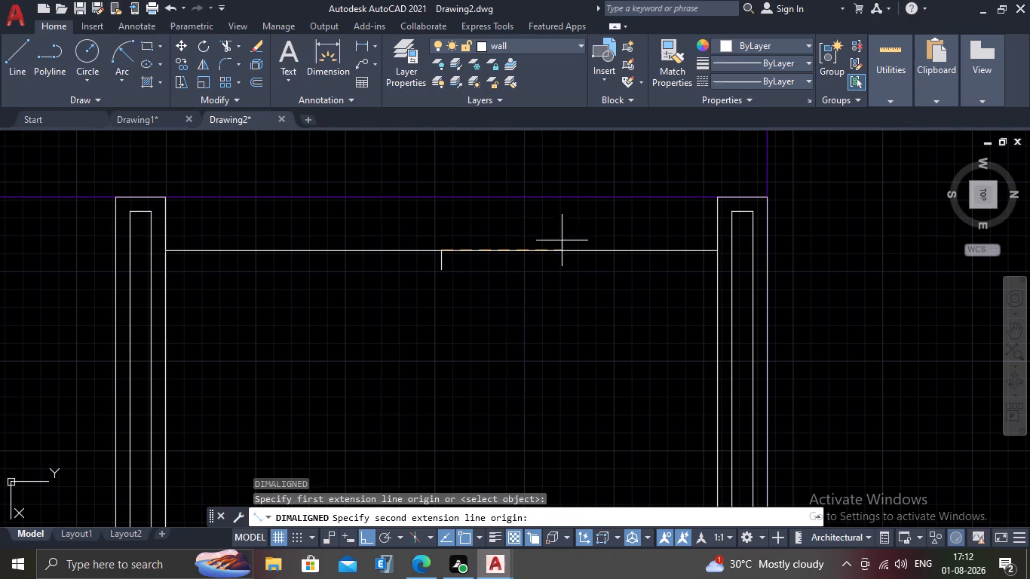
pyautogui.click(712, 252)
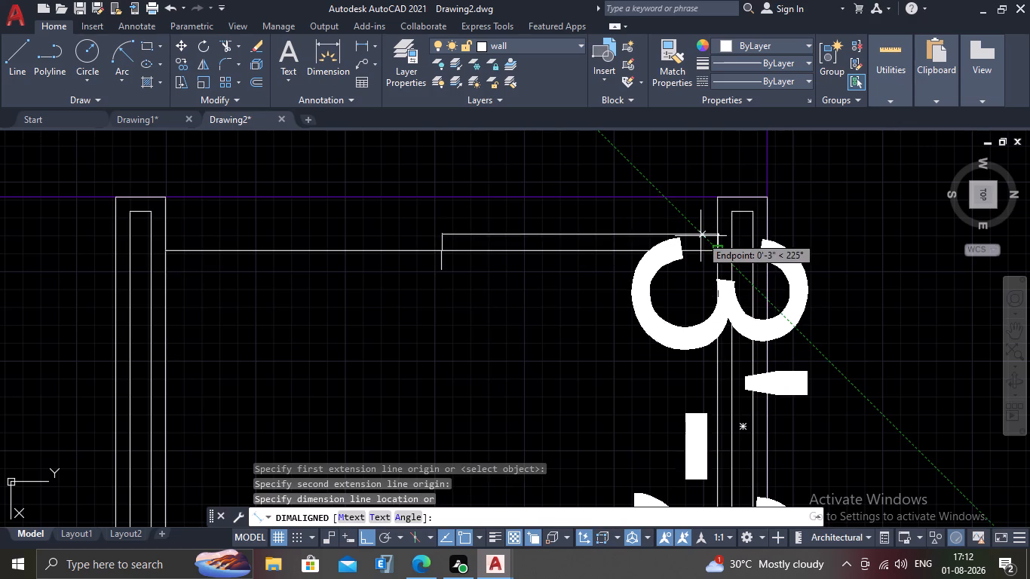
pyautogui.scroll(-3, 700, 236)
pyautogui.press('Escape')
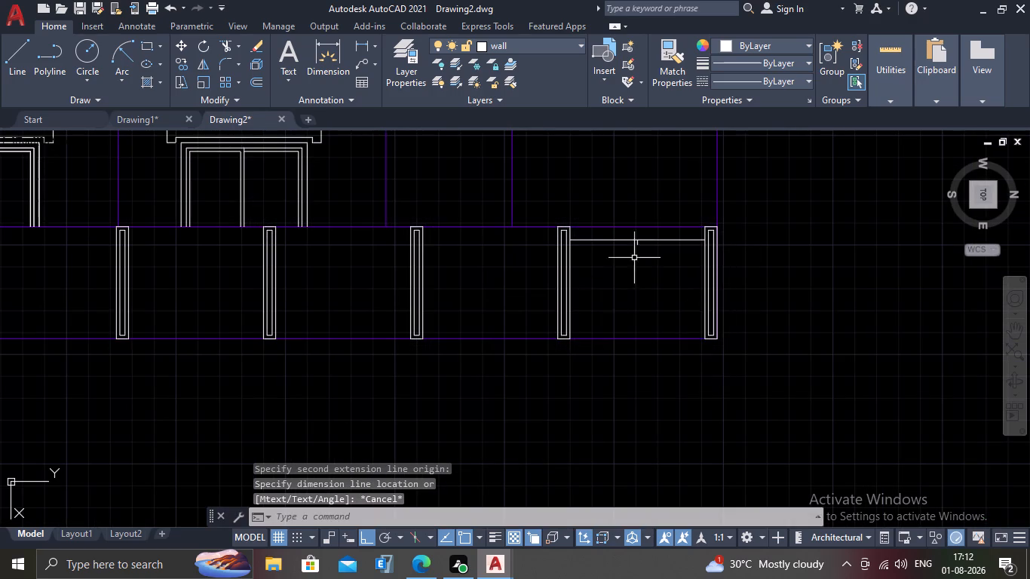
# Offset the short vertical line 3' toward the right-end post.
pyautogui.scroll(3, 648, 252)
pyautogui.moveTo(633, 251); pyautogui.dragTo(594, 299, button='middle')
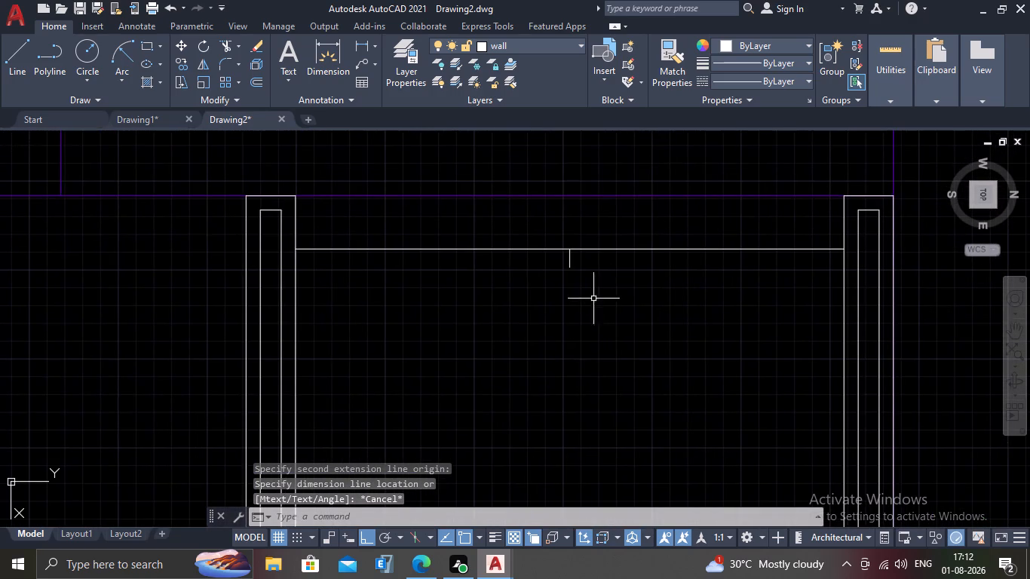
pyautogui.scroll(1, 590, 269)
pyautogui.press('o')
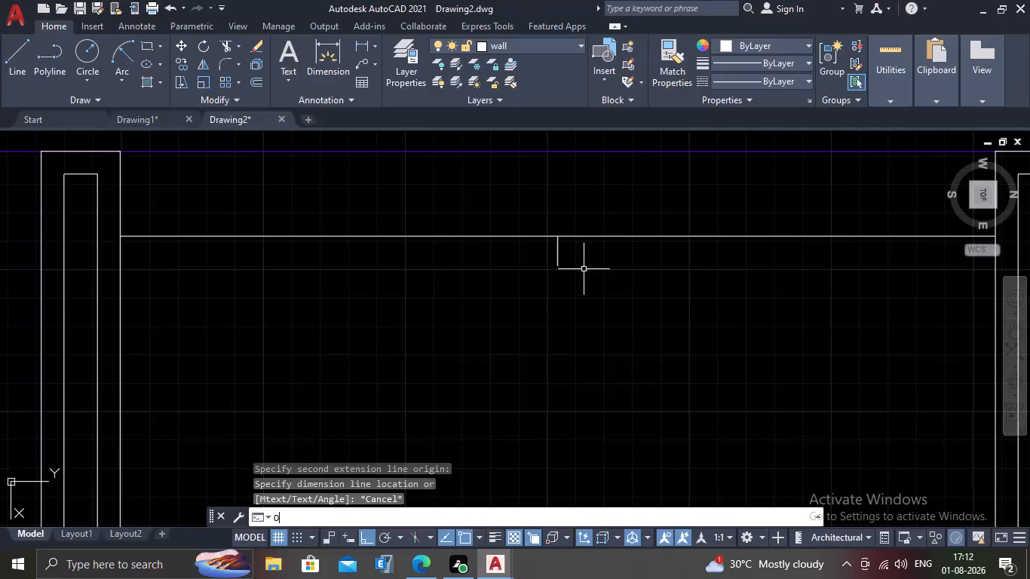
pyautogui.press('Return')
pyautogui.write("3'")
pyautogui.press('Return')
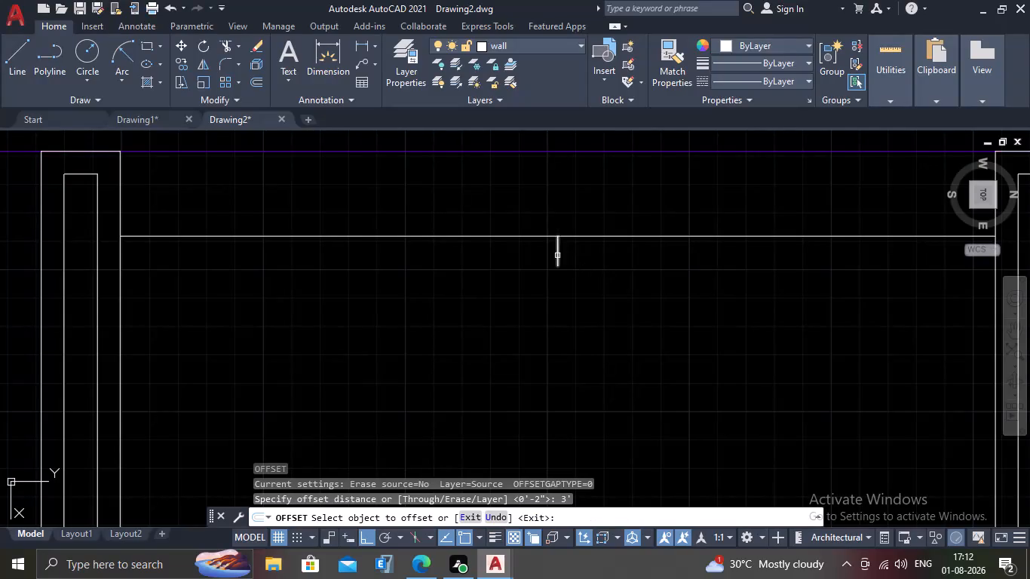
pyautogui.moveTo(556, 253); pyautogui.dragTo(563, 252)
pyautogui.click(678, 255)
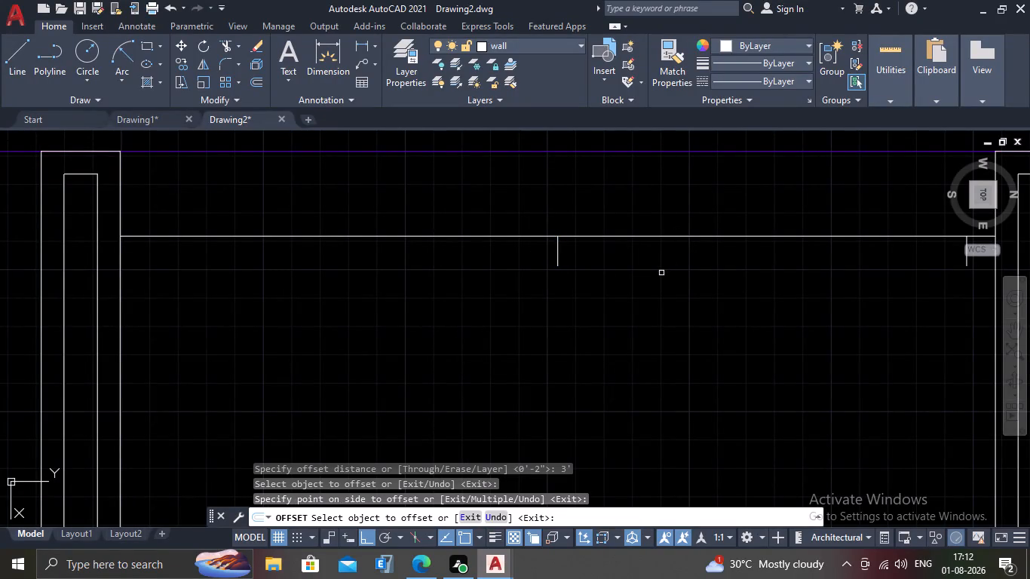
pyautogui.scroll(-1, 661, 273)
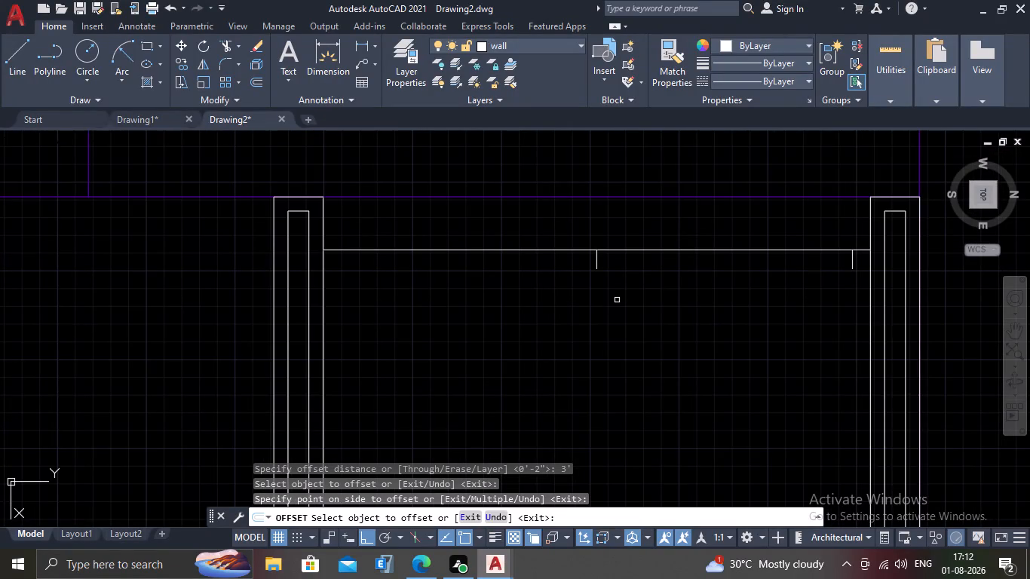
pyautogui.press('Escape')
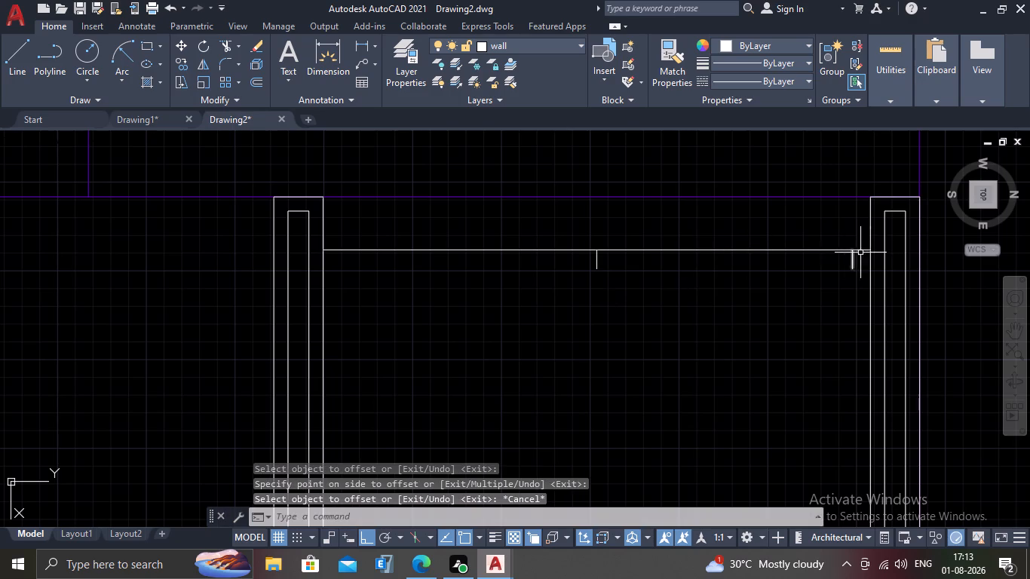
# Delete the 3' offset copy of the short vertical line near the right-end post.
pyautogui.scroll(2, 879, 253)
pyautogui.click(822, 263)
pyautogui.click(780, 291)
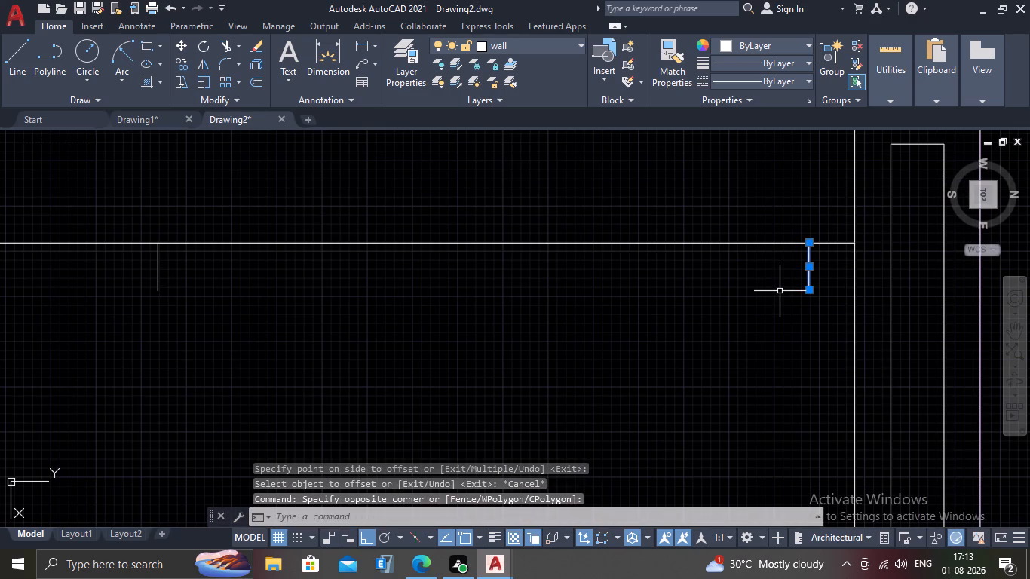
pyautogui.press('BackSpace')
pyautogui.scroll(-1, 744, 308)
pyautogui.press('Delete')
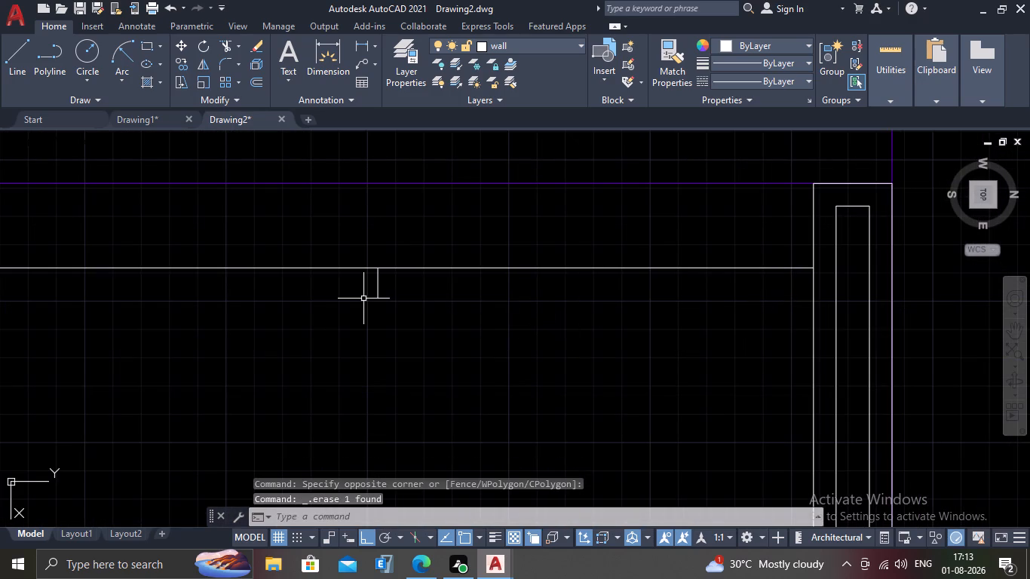
# Offset the middle short vertical line 2'8" to both sides, toward each of the two rightmost posts.
pyautogui.press('o')
pyautogui.press('Return')
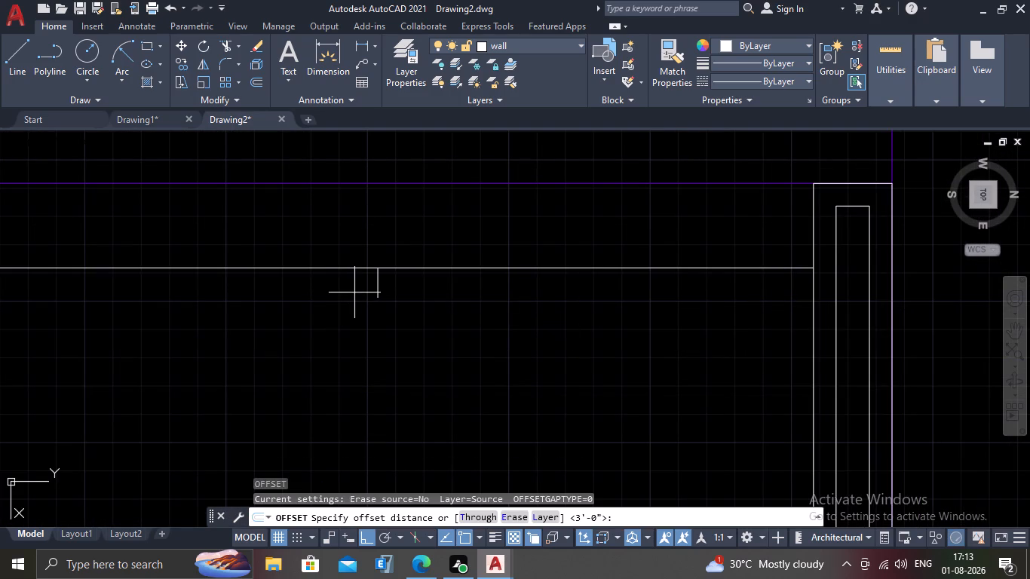
pyautogui.write("2'")
pyautogui.write('8"')
pyautogui.press('Return')
pyautogui.moveTo(377, 288); pyautogui.dragTo(385, 288)
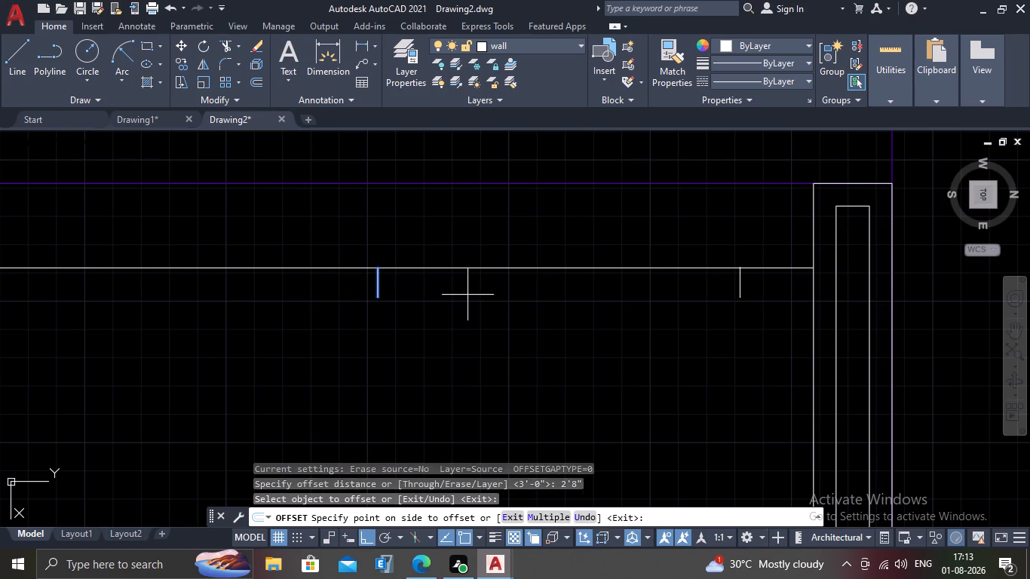
pyautogui.click(467, 295)
pyautogui.click(378, 289)
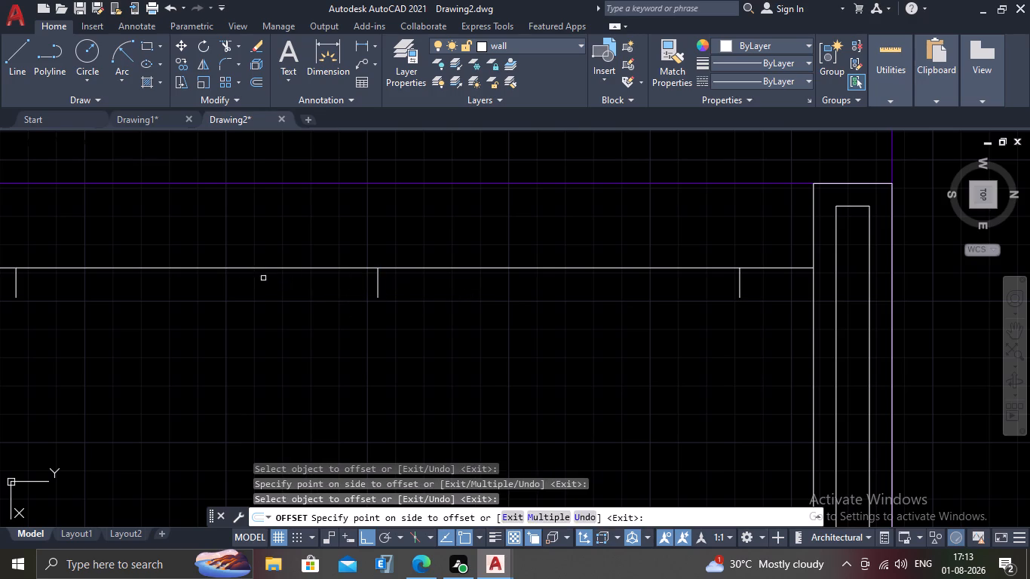
pyautogui.click(263, 278)
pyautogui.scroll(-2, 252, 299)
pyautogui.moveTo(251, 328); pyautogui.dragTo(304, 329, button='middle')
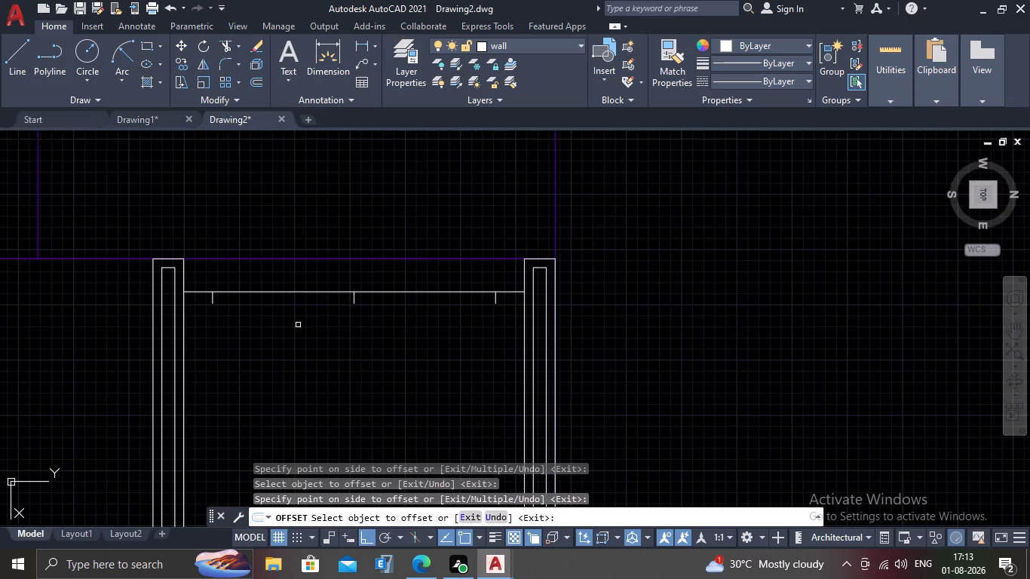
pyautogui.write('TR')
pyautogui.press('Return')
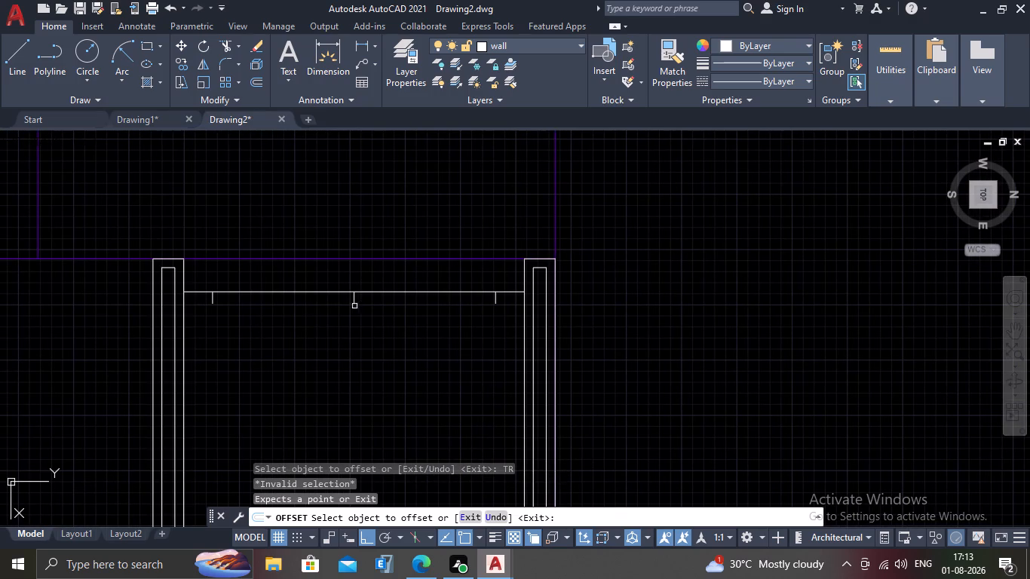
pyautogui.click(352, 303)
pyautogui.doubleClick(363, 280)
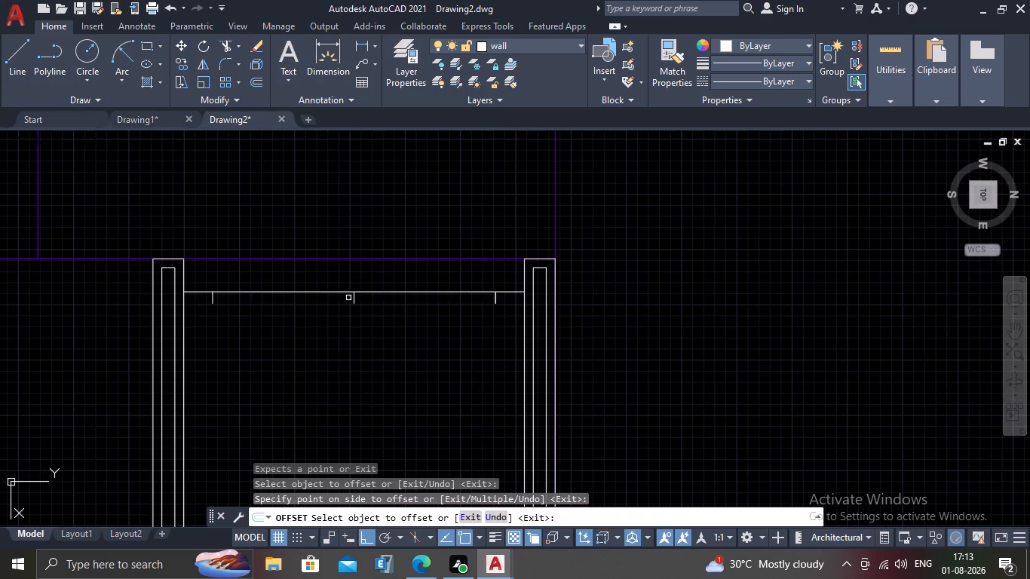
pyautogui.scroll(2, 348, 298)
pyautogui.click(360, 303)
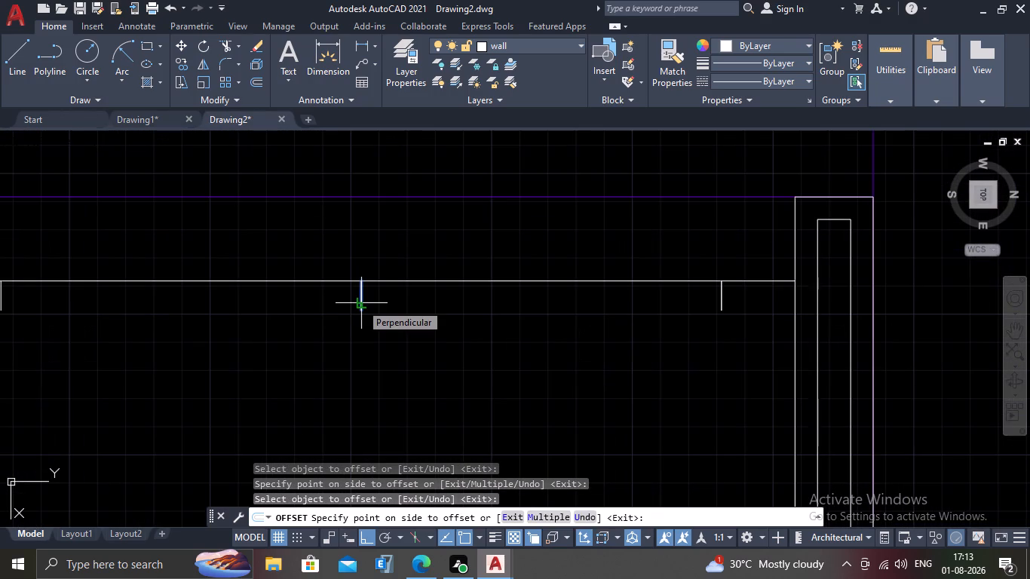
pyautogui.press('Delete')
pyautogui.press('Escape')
# Trim away the middle short vertical line and the horizontal line's span between the two outer short verticals.
pyautogui.write('TR')
pyautogui.press('Return')
pyautogui.moveTo(363, 299); pyautogui.dragTo(369, 289)
pyautogui.moveTo(389, 250); pyautogui.dragTo(389, 259)
pyautogui.click(382, 299)
pyautogui.press('Escape')
# Trim off the two outer short vertical lines, leaving only a short horizontal stub beside each of the two posts.
pyautogui.scroll(-2, 385, 301)
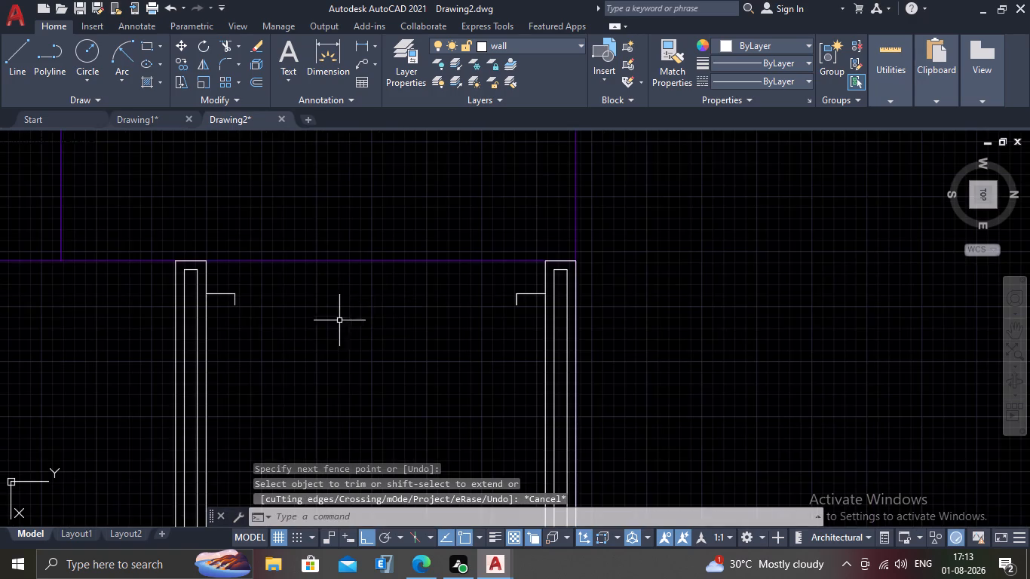
pyautogui.moveTo(339, 320); pyautogui.dragTo(407, 318, button='middle')
pyautogui.scroll(2, 333, 305)
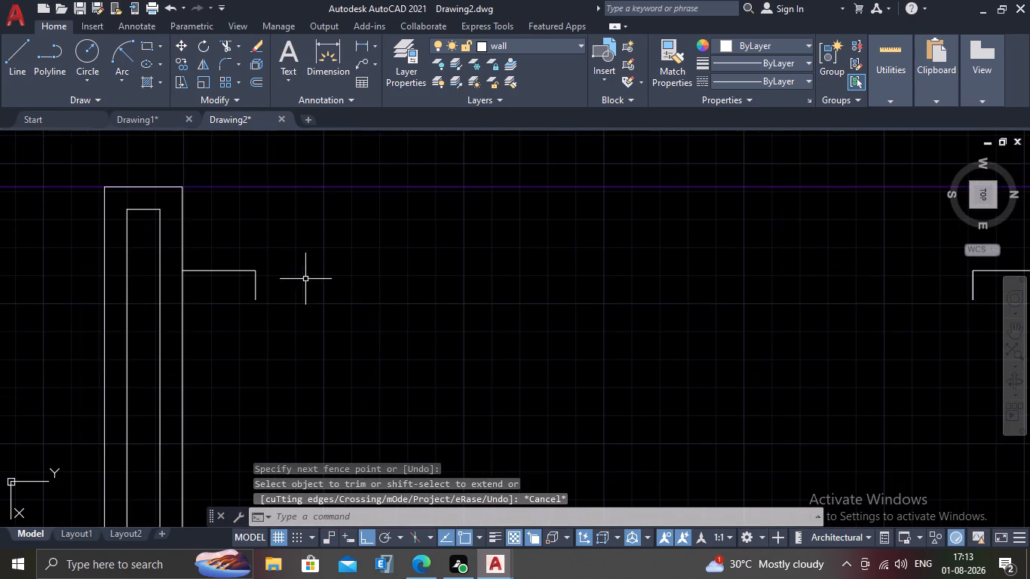
pyautogui.scroll(2, 289, 280)
pyautogui.press('Return')
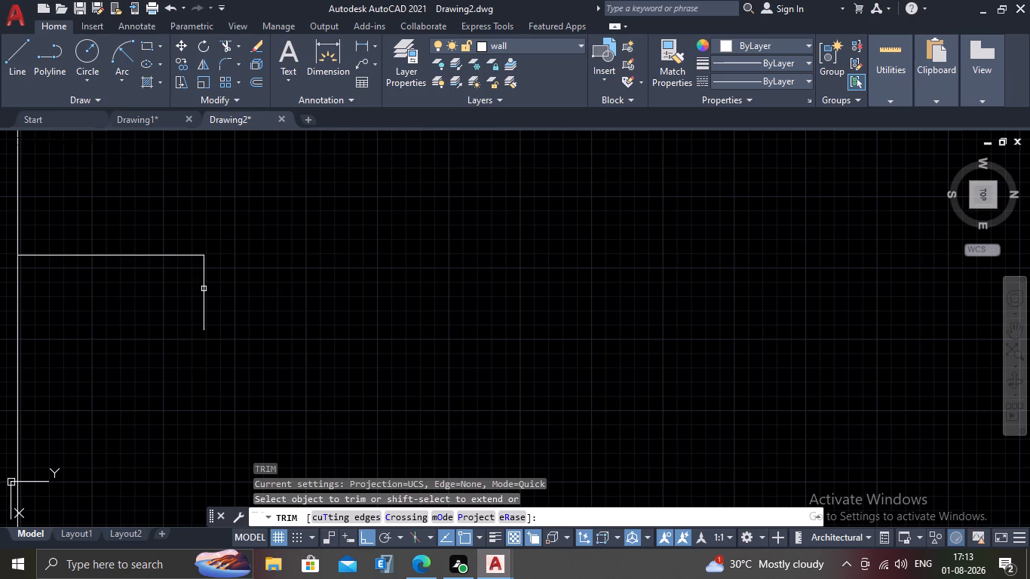
pyautogui.click(203, 289)
pyautogui.press('Return')
pyautogui.scroll(-2, 204, 290)
pyautogui.press('Return')
pyautogui.scroll(-3, 477, 299)
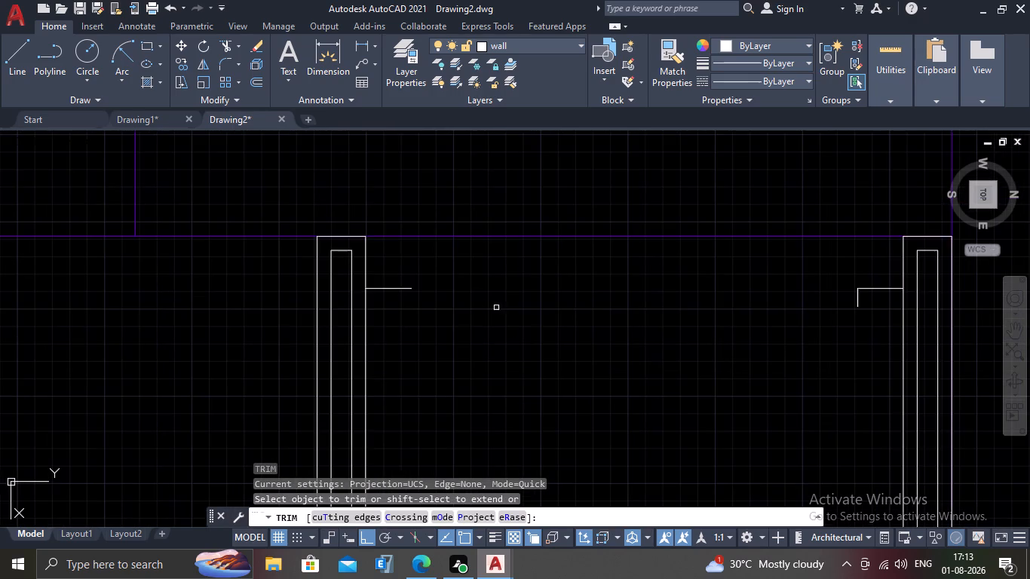
pyautogui.scroll(2, 860, 299)
pyautogui.click(852, 299)
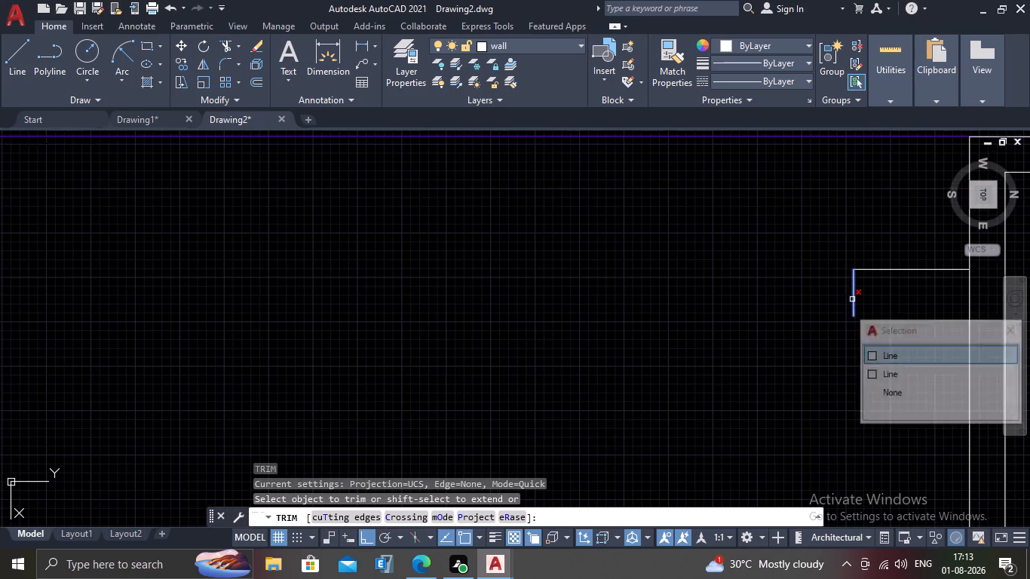
pyautogui.press('Return')
pyautogui.click(854, 303)
pyautogui.press('Return')
pyautogui.scroll(-2, 794, 327)
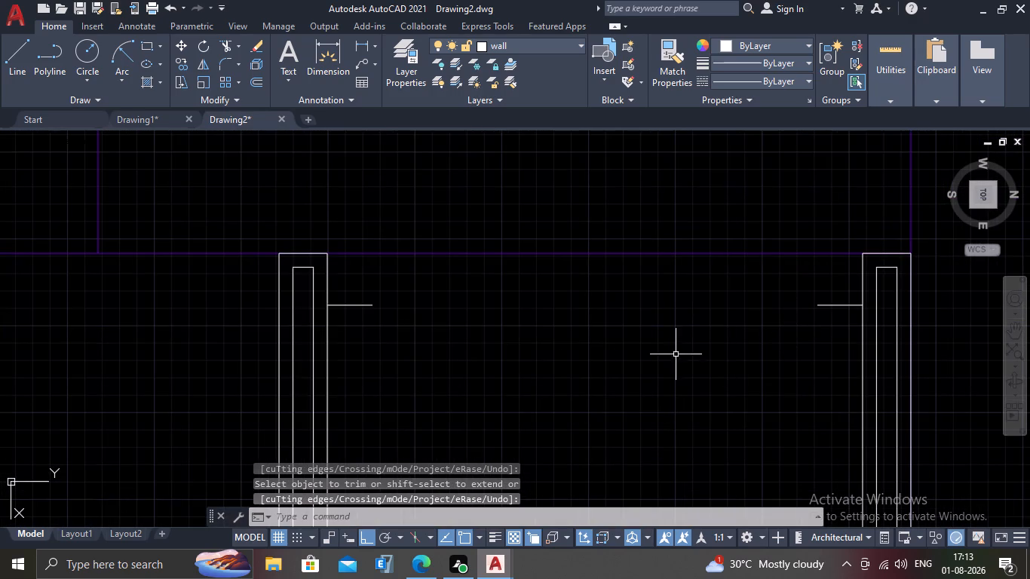
# Draw a downward-sagging Start, End, Radius arc between the inner ends of the two horizontal stubs, with a radius of about 4'-9".
pyautogui.moveTo(390, 315); pyautogui.dragTo(397, 314, button='middle')
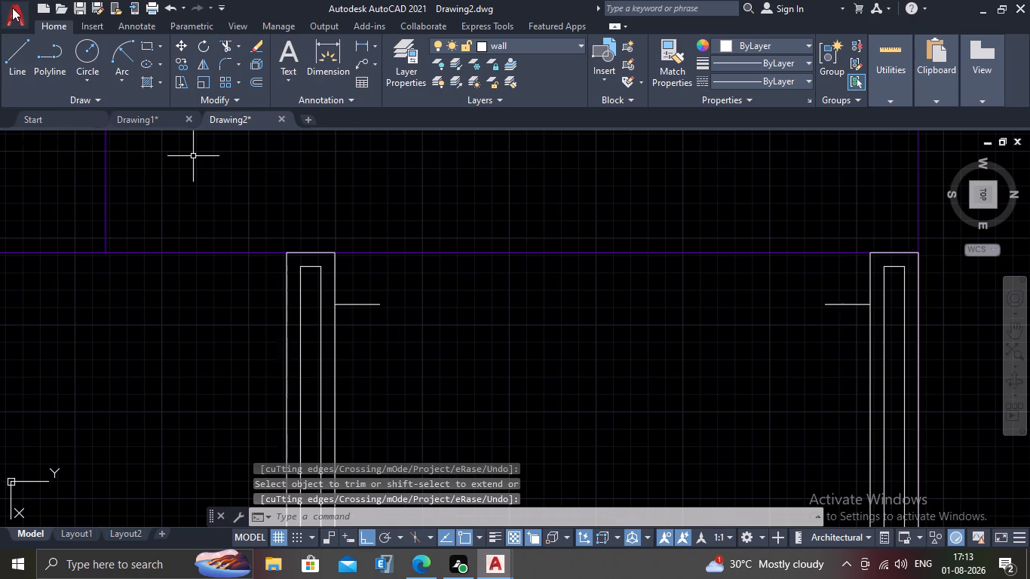
pyautogui.doubleClick(119, 65)
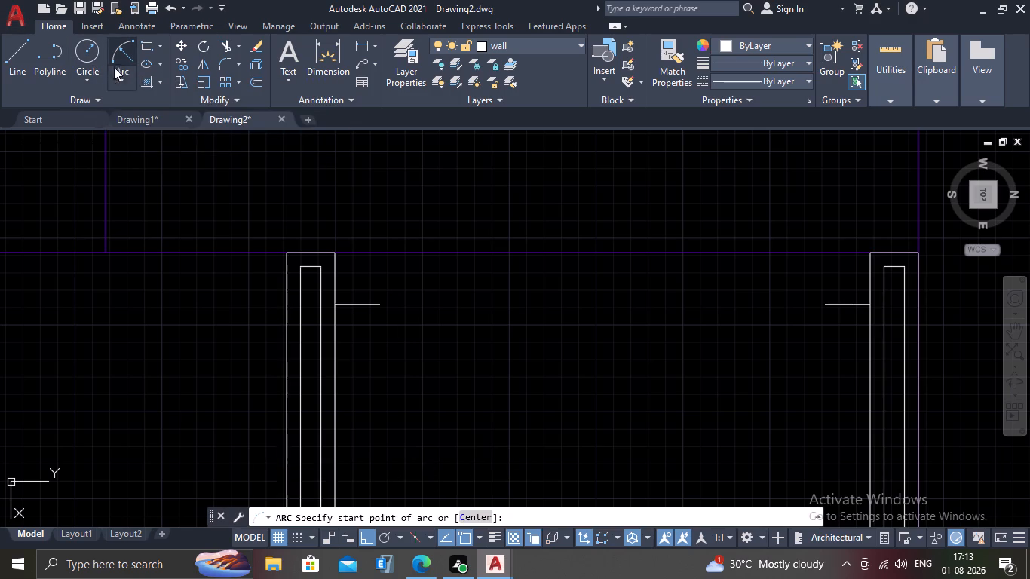
pyautogui.click(119, 73)
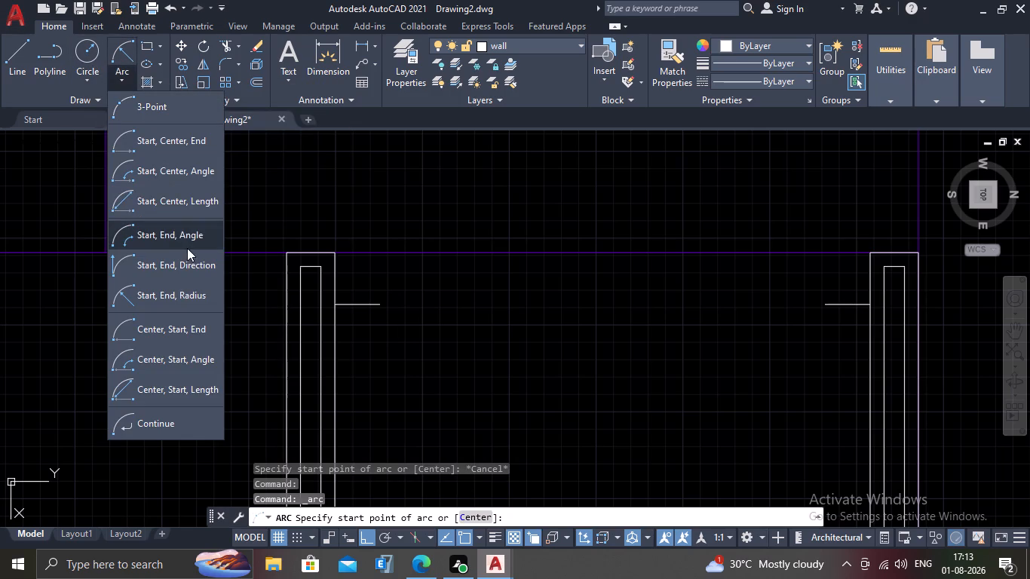
pyautogui.click(201, 299)
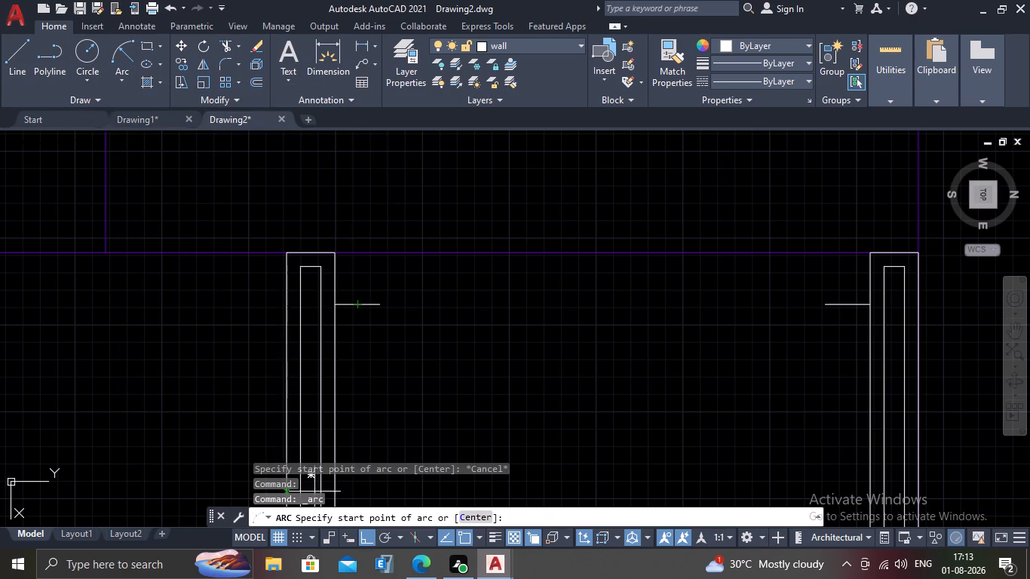
pyautogui.scroll(2, 369, 423)
pyautogui.scroll(-2, 385, 258)
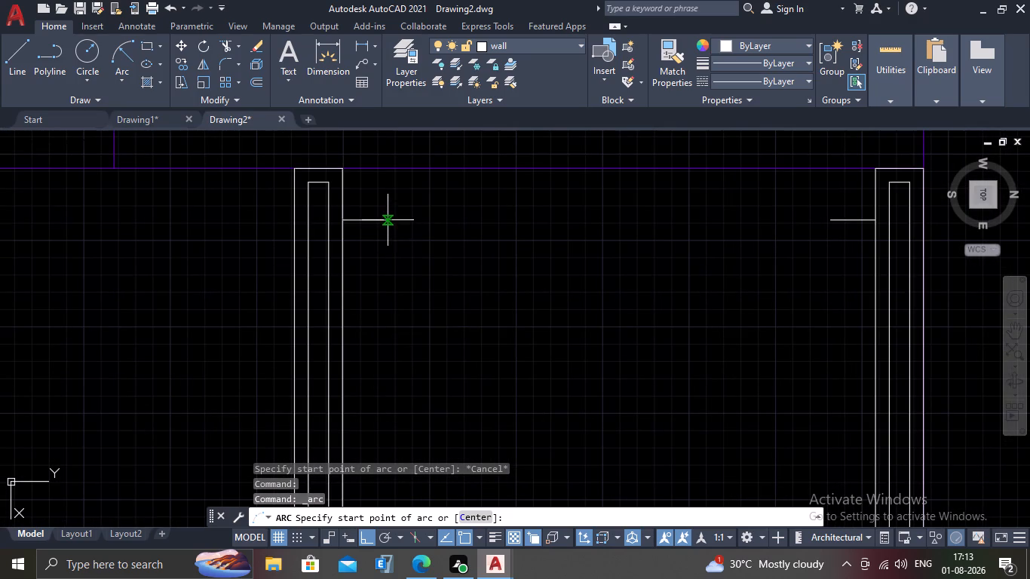
pyautogui.doubleClick(387, 219)
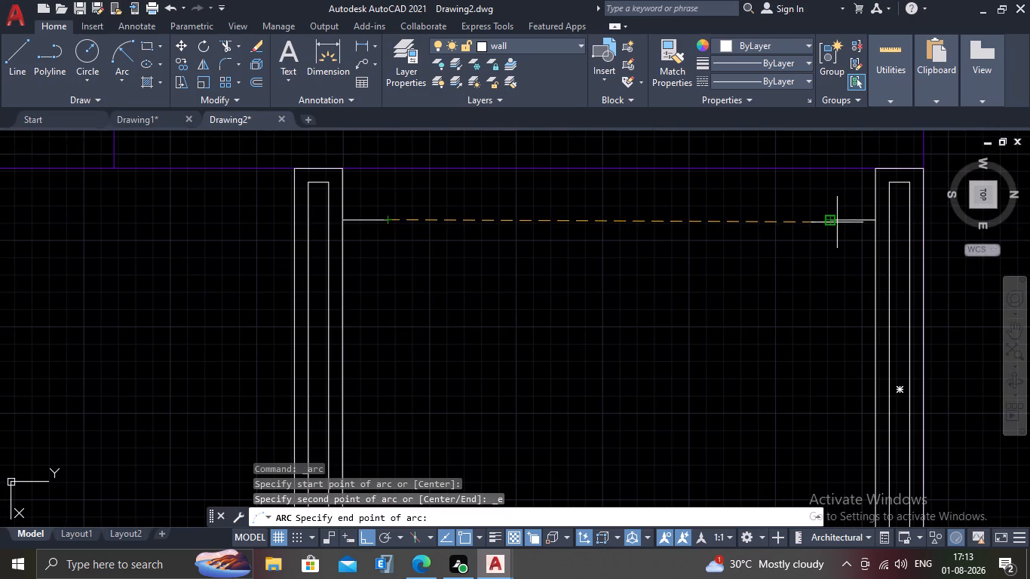
pyautogui.doubleClick(830, 222)
pyautogui.scroll(-3, 720, 384)
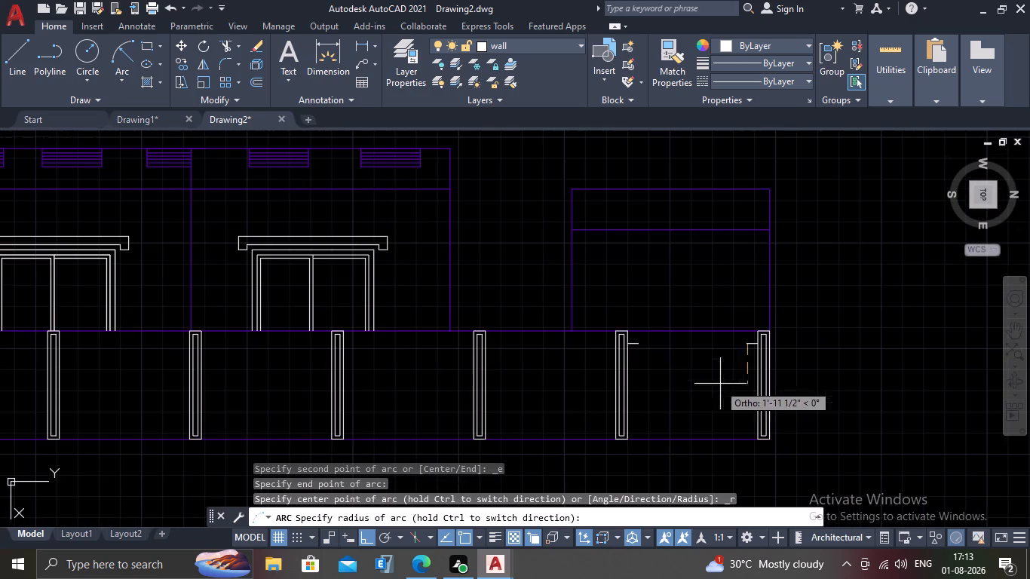
pyautogui.click(651, 415)
pyautogui.press('Escape')
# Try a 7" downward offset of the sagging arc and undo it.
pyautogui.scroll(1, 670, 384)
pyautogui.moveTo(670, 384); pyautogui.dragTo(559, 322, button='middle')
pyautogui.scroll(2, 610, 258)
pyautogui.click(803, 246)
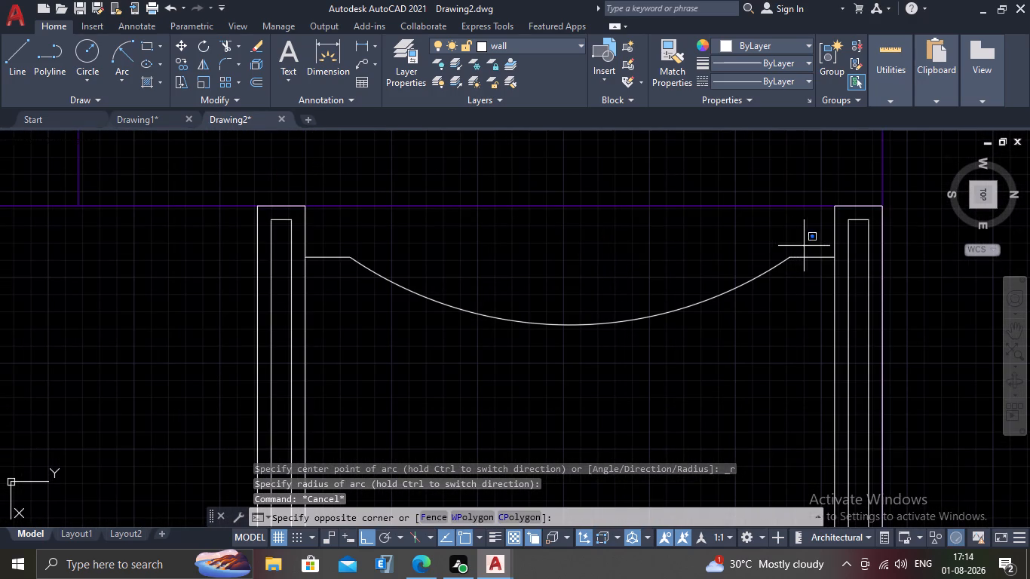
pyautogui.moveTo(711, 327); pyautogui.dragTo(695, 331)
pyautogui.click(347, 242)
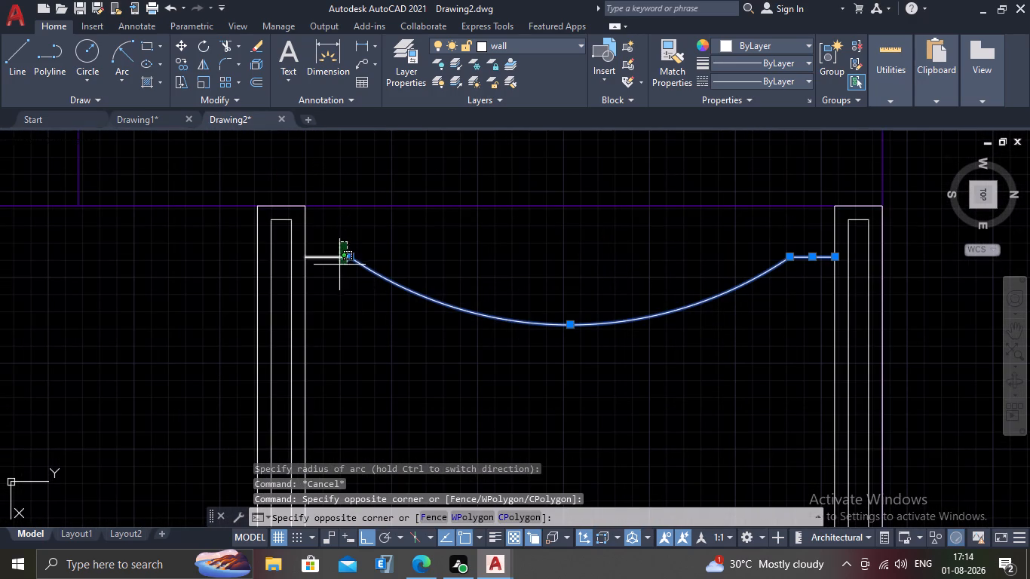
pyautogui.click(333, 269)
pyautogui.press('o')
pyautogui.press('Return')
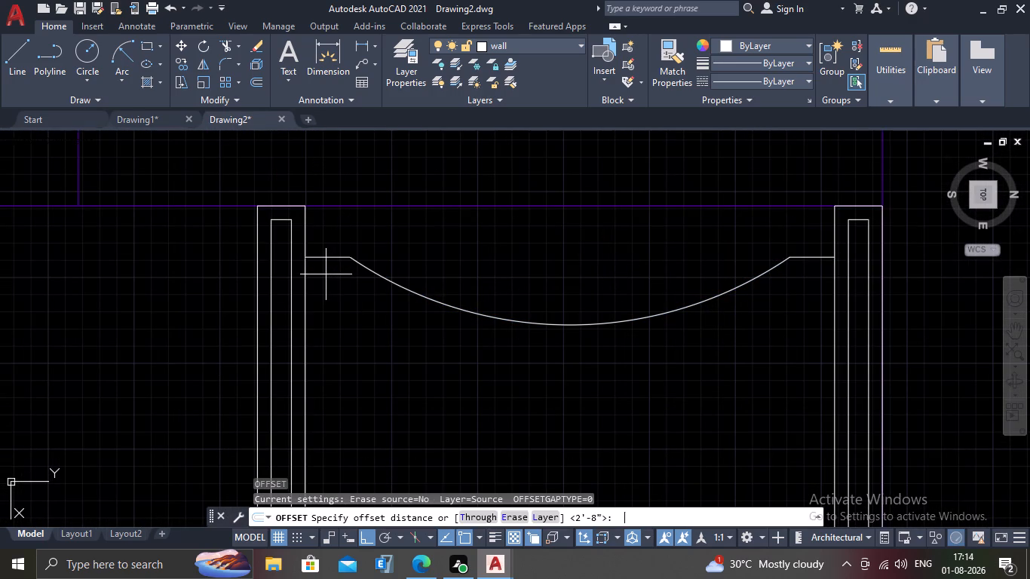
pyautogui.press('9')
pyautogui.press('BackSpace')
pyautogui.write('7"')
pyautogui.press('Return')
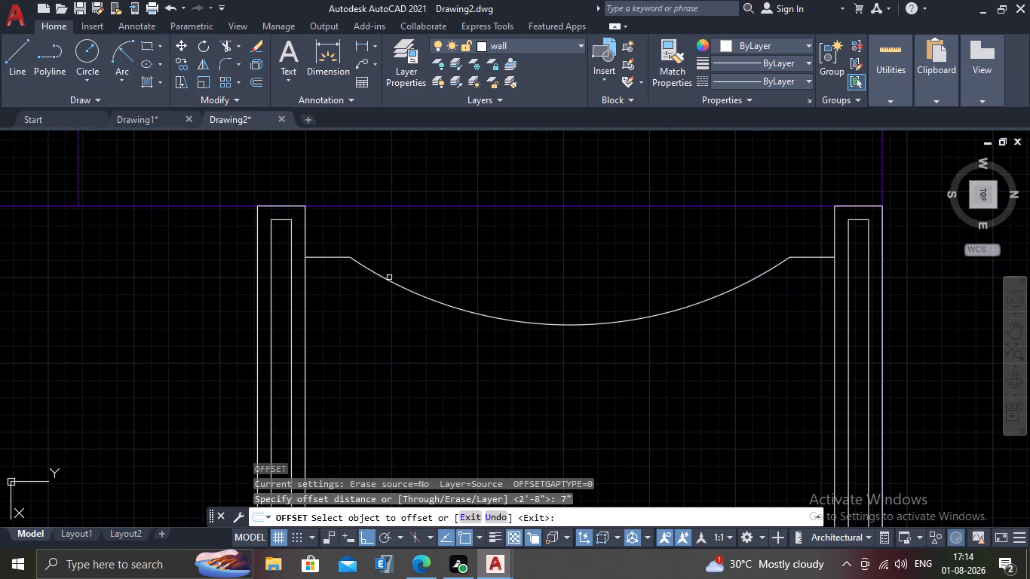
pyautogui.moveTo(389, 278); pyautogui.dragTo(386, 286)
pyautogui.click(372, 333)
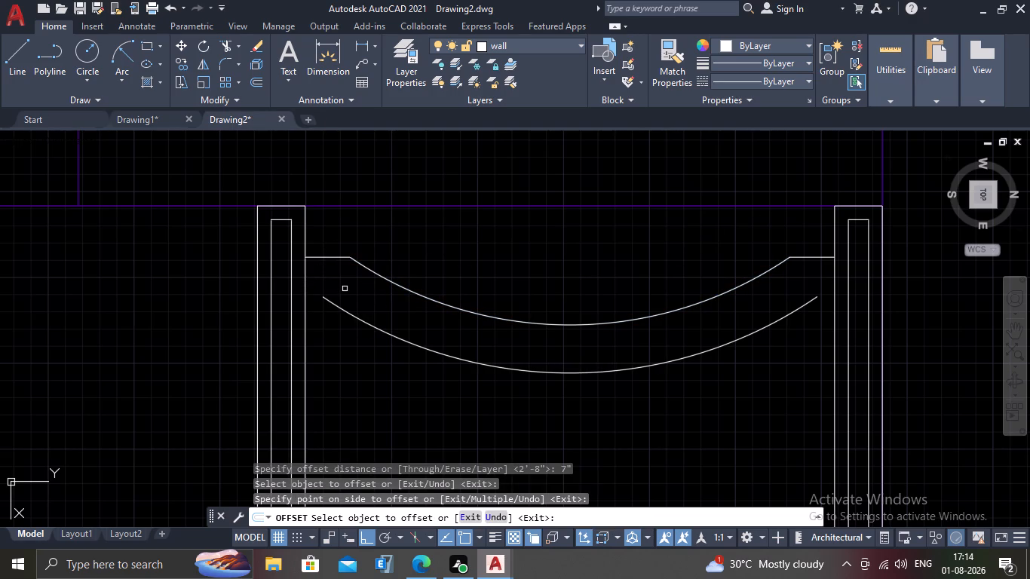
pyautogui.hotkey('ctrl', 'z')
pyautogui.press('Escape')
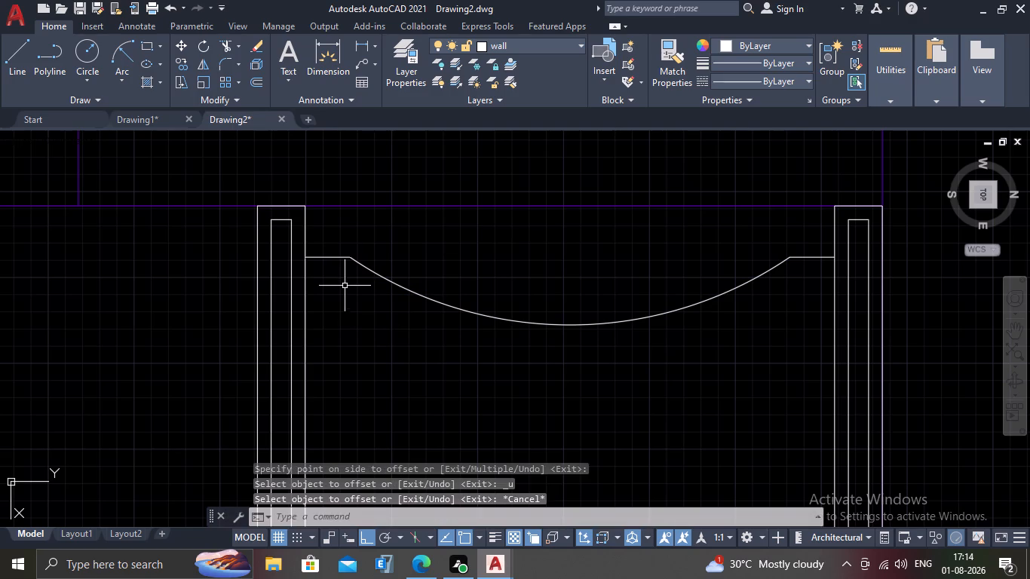
# Offset the sagging arc 3" downward.
pyautogui.click(363, 249)
pyautogui.click(341, 288)
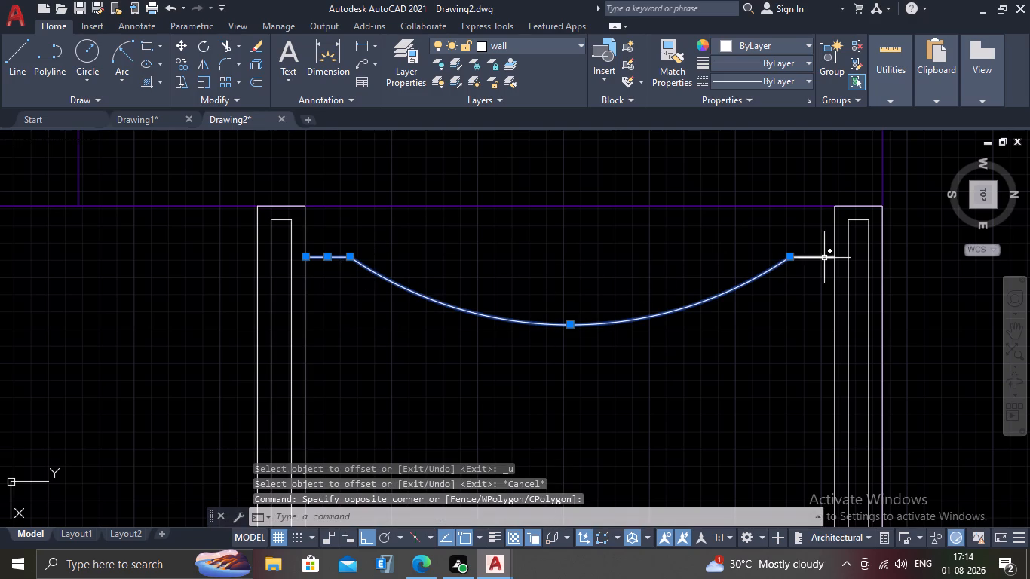
pyautogui.click(822, 253)
pyautogui.click(808, 268)
pyautogui.press('o')
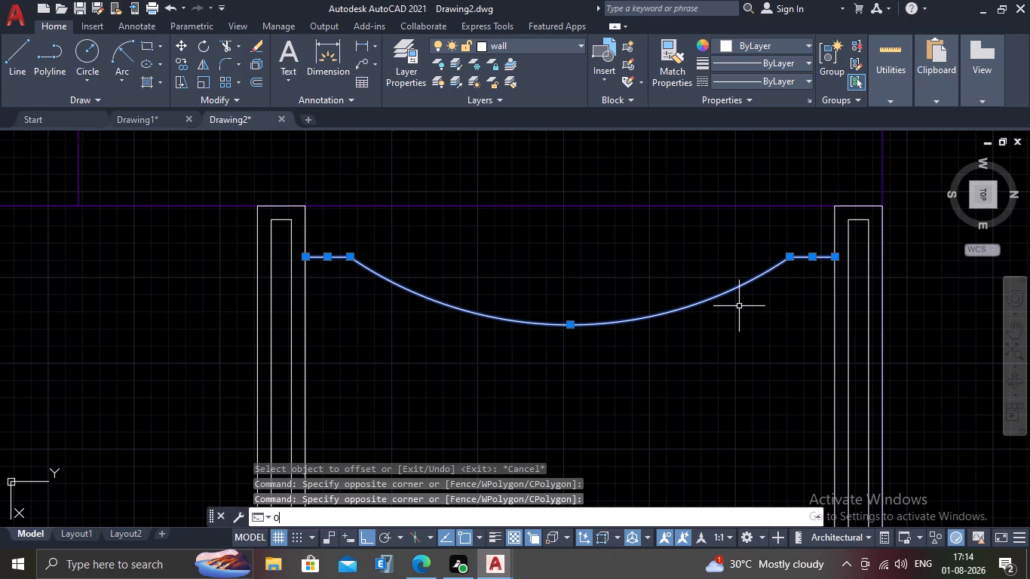
pyautogui.press('Return')
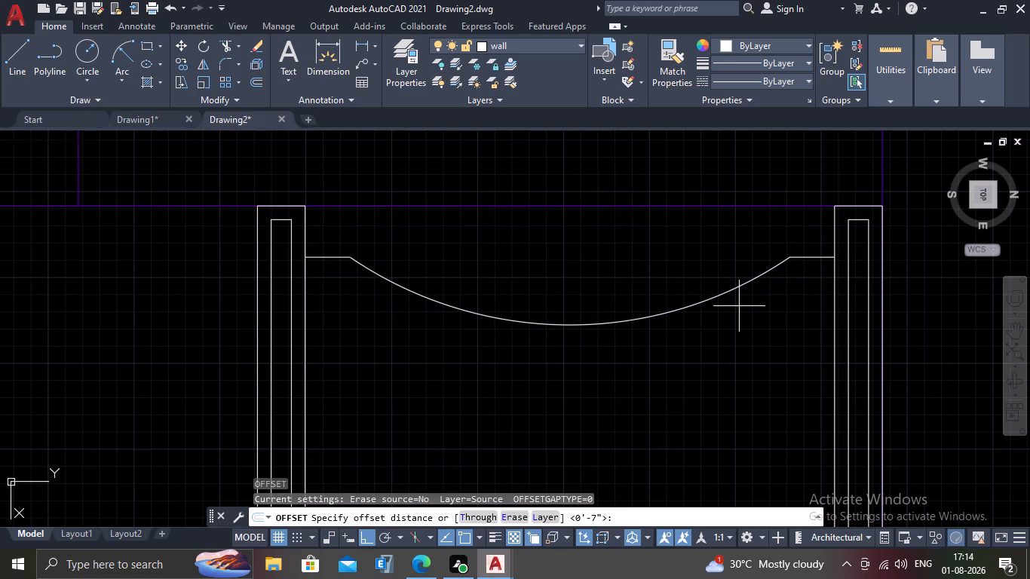
pyautogui.press('3')
pyautogui.hotkey('shift', '"')
pyautogui.press('Return')
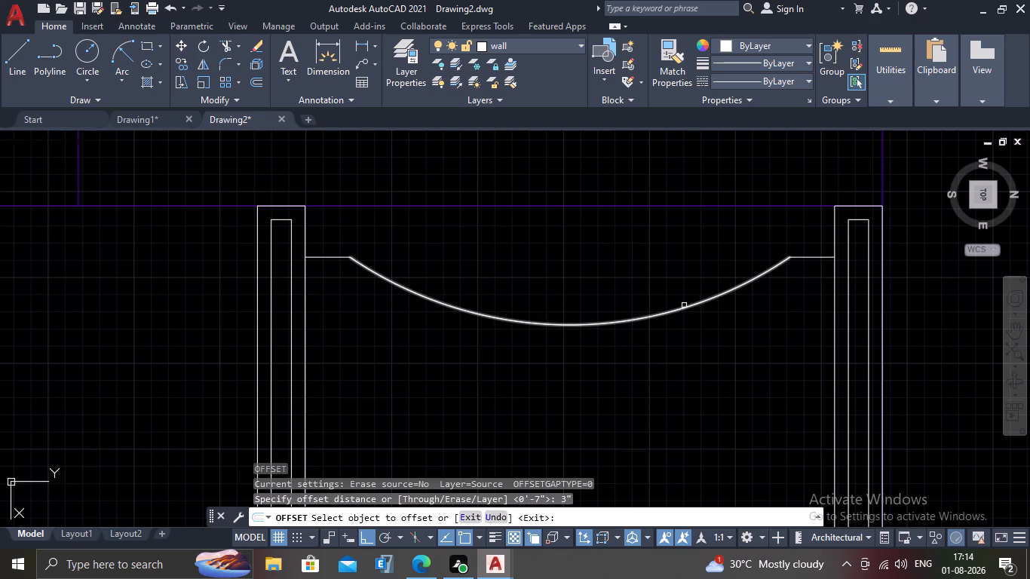
pyautogui.click(684, 305)
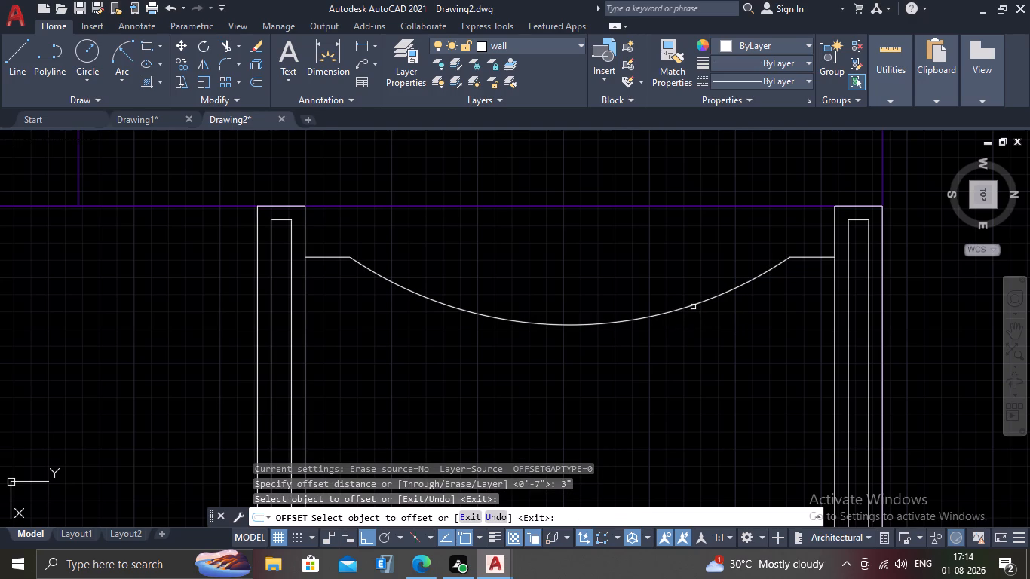
pyautogui.click(693, 307)
pyautogui.click(704, 329)
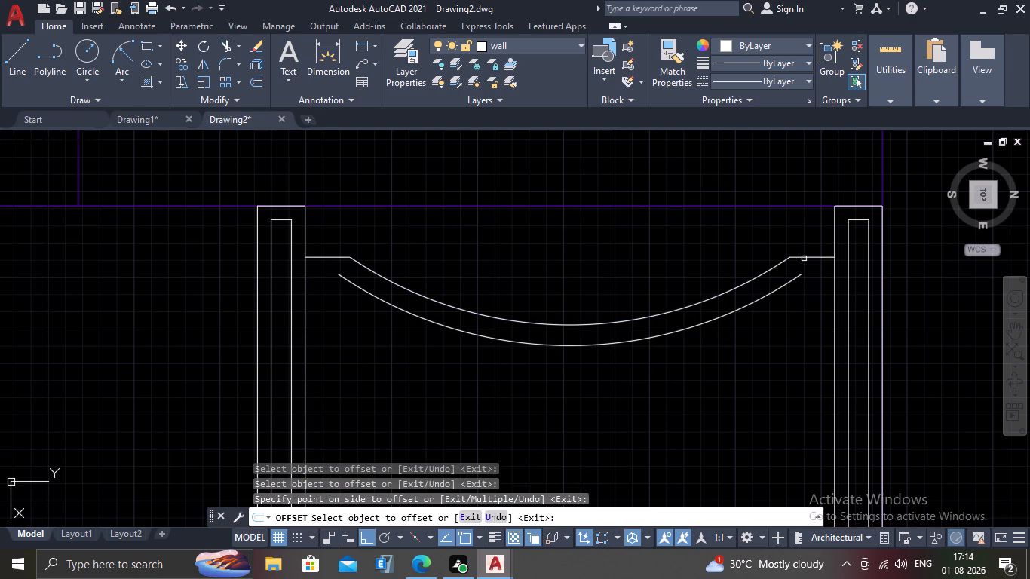
# Offset the horizontal stubs beside both posts 3" downward.
pyautogui.scroll(-3, 778, 296)
pyautogui.scroll(1, 789, 279)
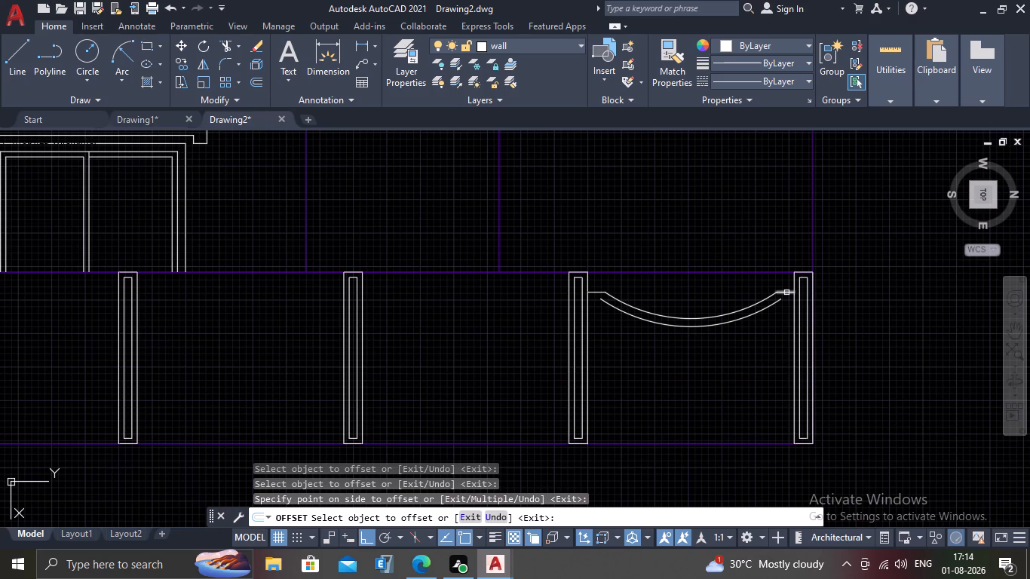
pyautogui.scroll(2, 786, 293)
pyautogui.click(786, 293)
pyautogui.click(778, 314)
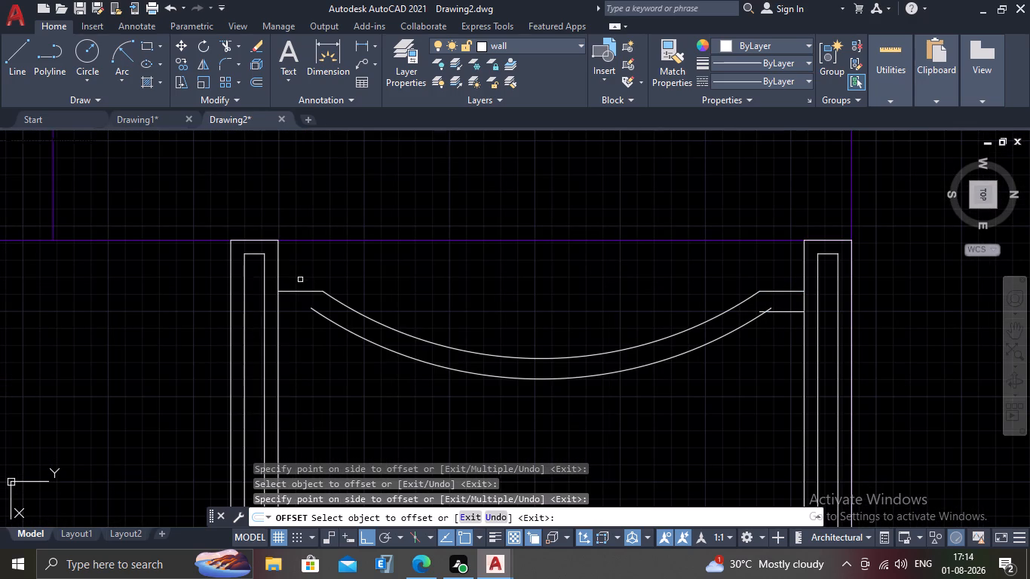
pyautogui.click(298, 291)
pyautogui.click(302, 332)
pyautogui.press('Escape')
# Fillet the junction of the lower sagging arc and the lower stub at the bay's left post with a 4" radius.
pyautogui.scroll(-2, 305, 332)
pyautogui.scroll(4, 288, 313)
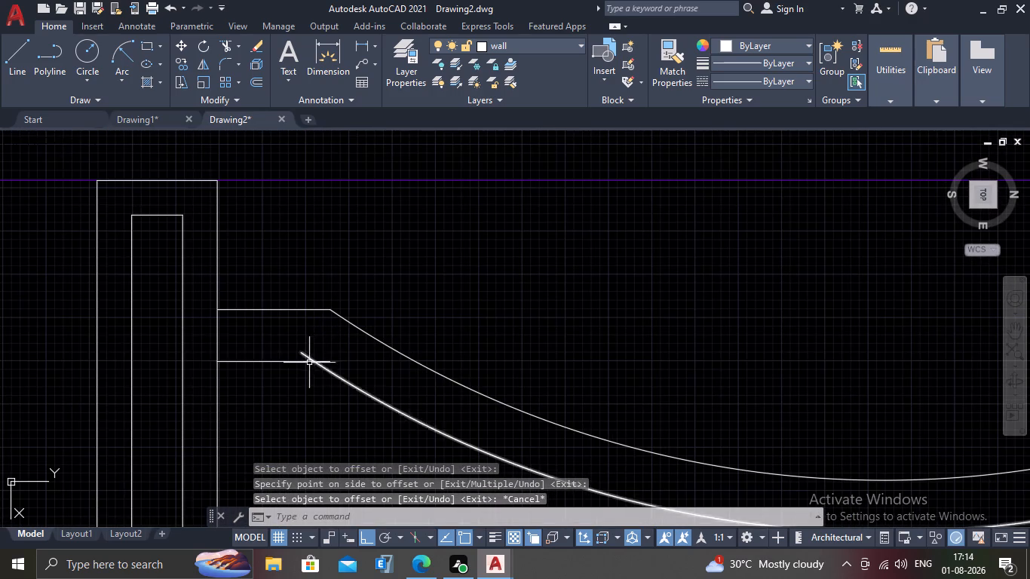
pyautogui.moveTo(320, 340); pyautogui.dragTo(329, 326, button='middle')
pyautogui.press('f')
pyautogui.press('Return')
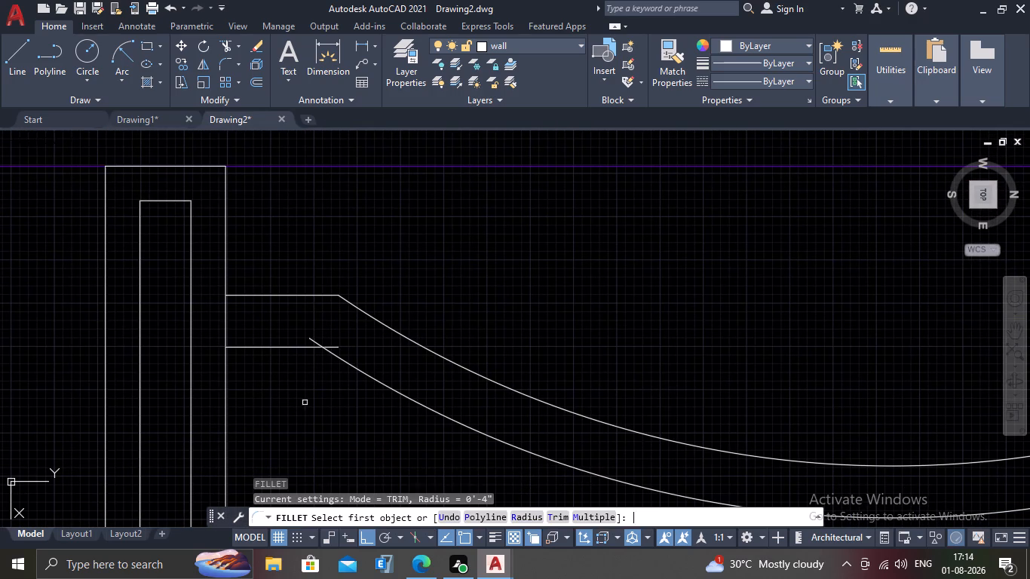
pyautogui.moveTo(288, 348); pyautogui.dragTo(296, 349)
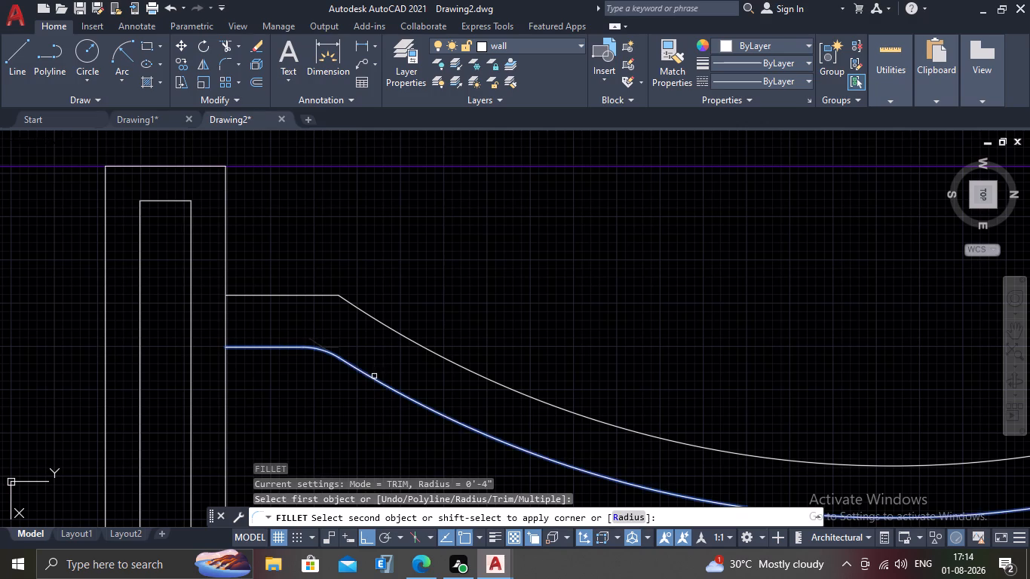
pyautogui.click(374, 377)
# Fillet the junction of the lower sagging arc and the lower stub at the right post with a 4" radius.
pyautogui.scroll(-2, 371, 378)
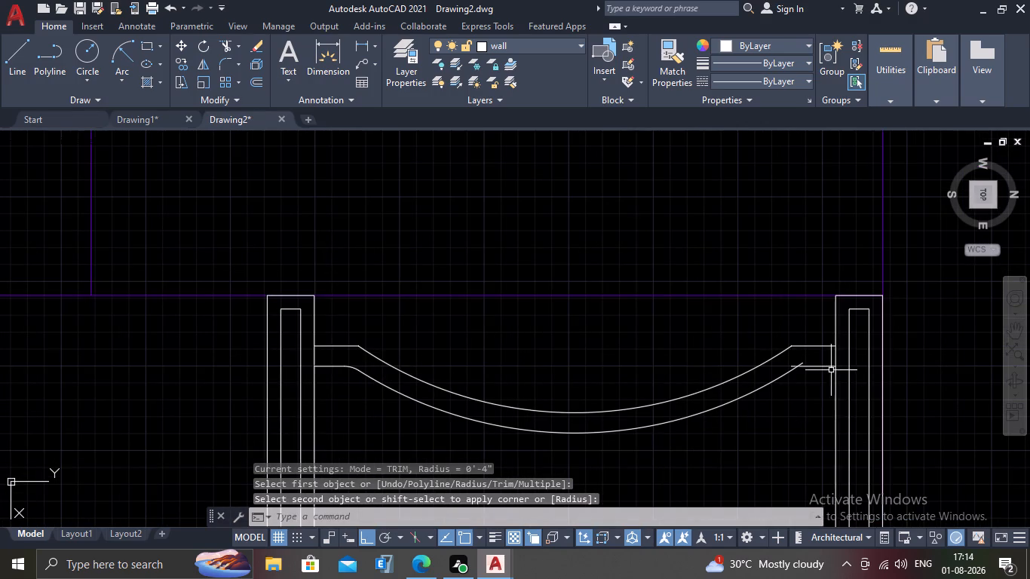
pyautogui.scroll(3, 831, 370)
pyautogui.click(780, 359)
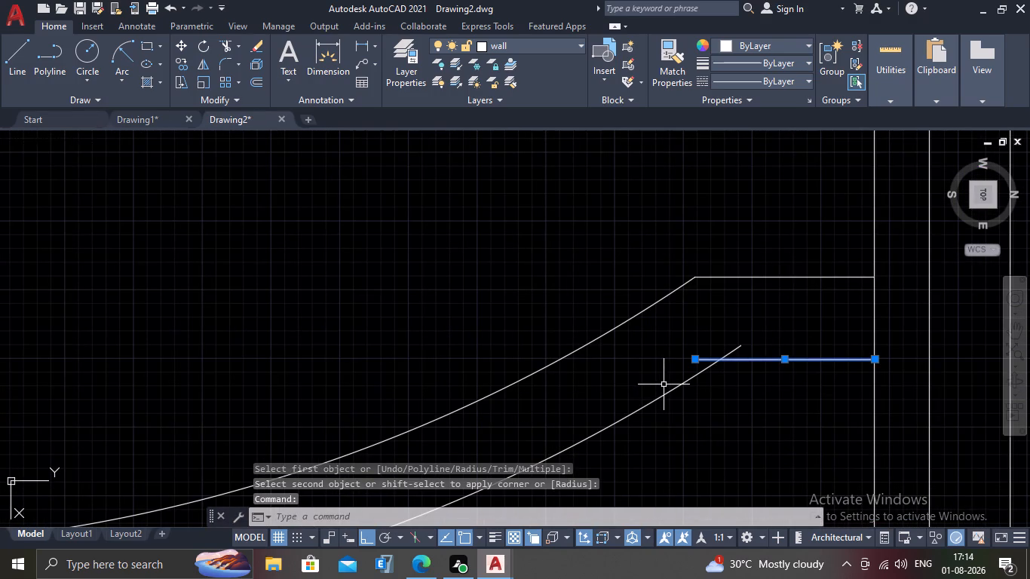
pyautogui.press('Escape')
pyautogui.press('f')
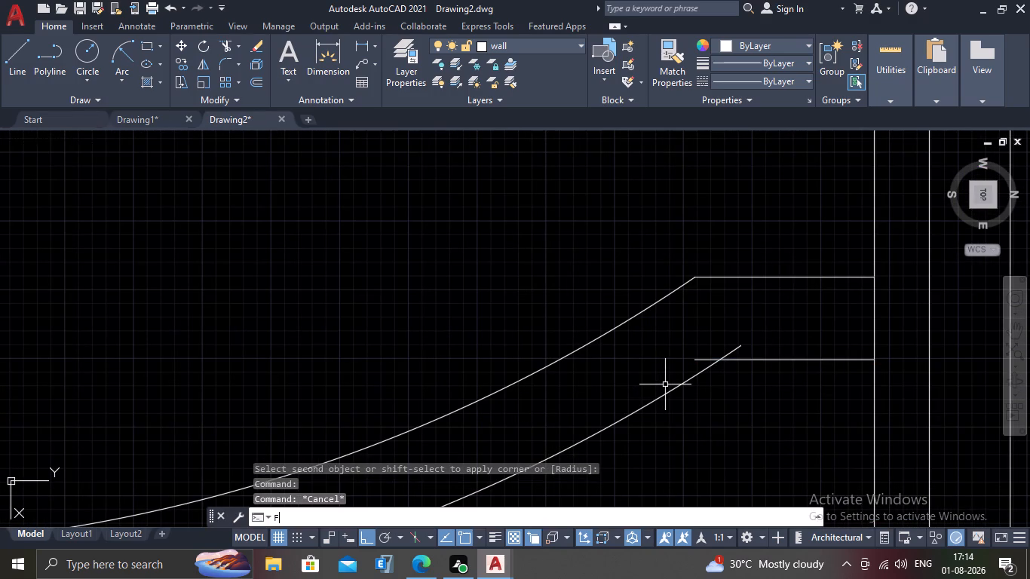
pyautogui.press('Return')
pyautogui.click(745, 360)
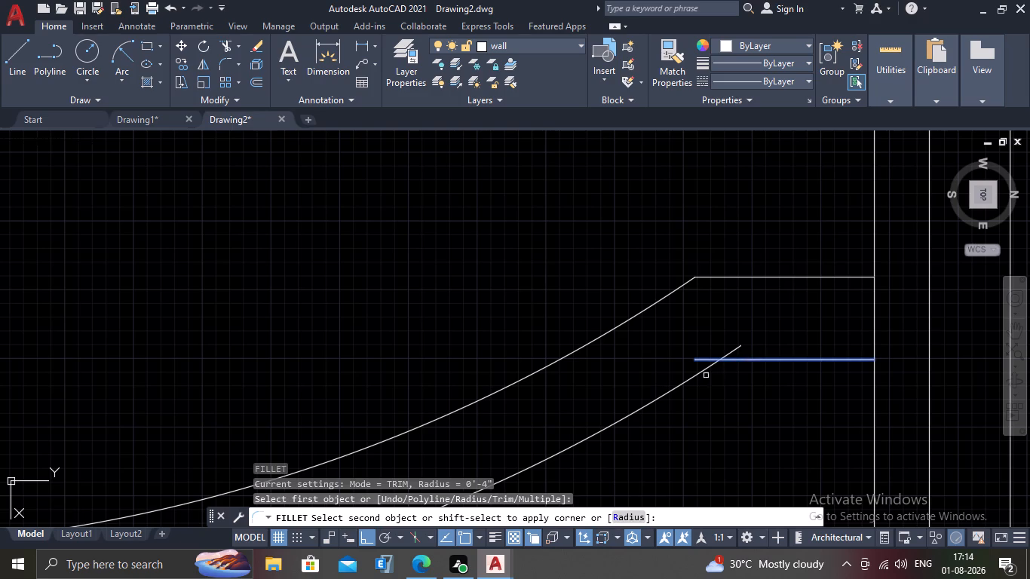
pyautogui.click(682, 382)
# Fillet the corner between the upper sagging arc and the upper stub at the right post with a 4" radius.
pyautogui.scroll(-2, 670, 388)
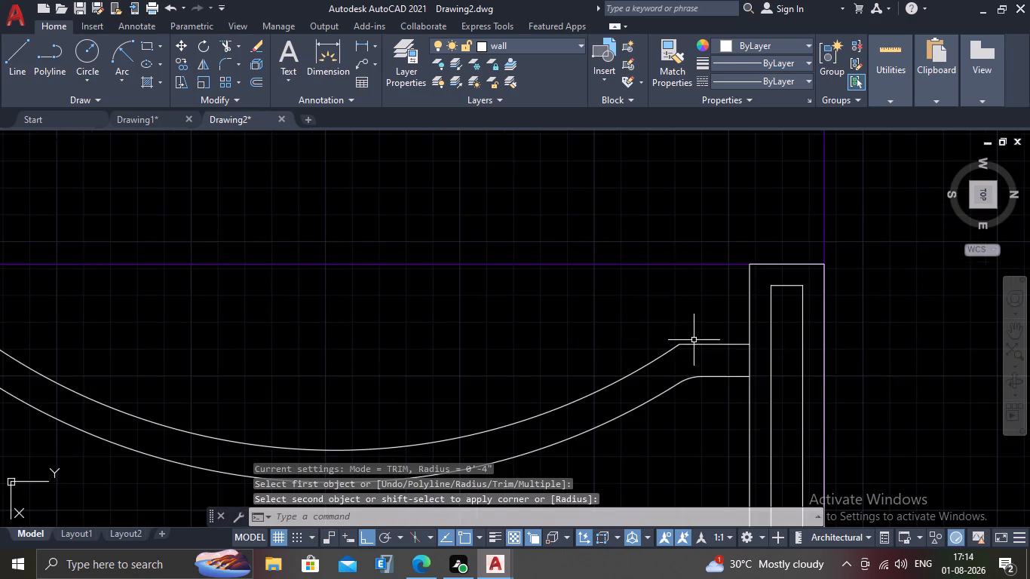
pyautogui.scroll(2, 694, 333)
pyautogui.press('Return')
pyautogui.scroll(1, 684, 361)
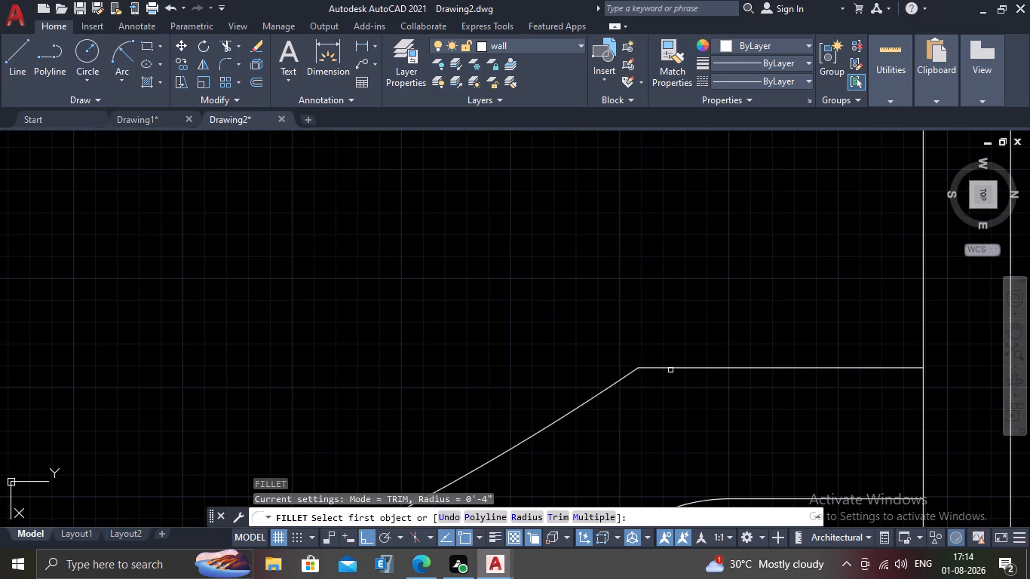
pyautogui.click(670, 370)
pyautogui.click(670, 369)
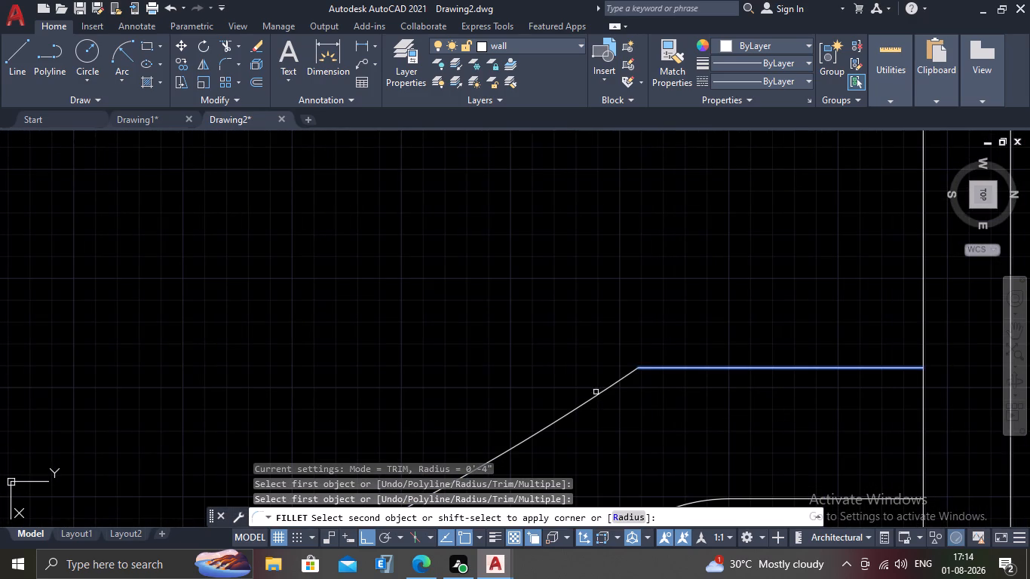
pyautogui.click(598, 394)
# Fillet the corner between the upper sagging arc and the upper stub at the bay's left post with a 4" radius.
pyautogui.scroll(-3, 598, 394)
pyautogui.scroll(-2, 484, 427)
pyautogui.moveTo(479, 422); pyautogui.dragTo(478, 422, button='middle')
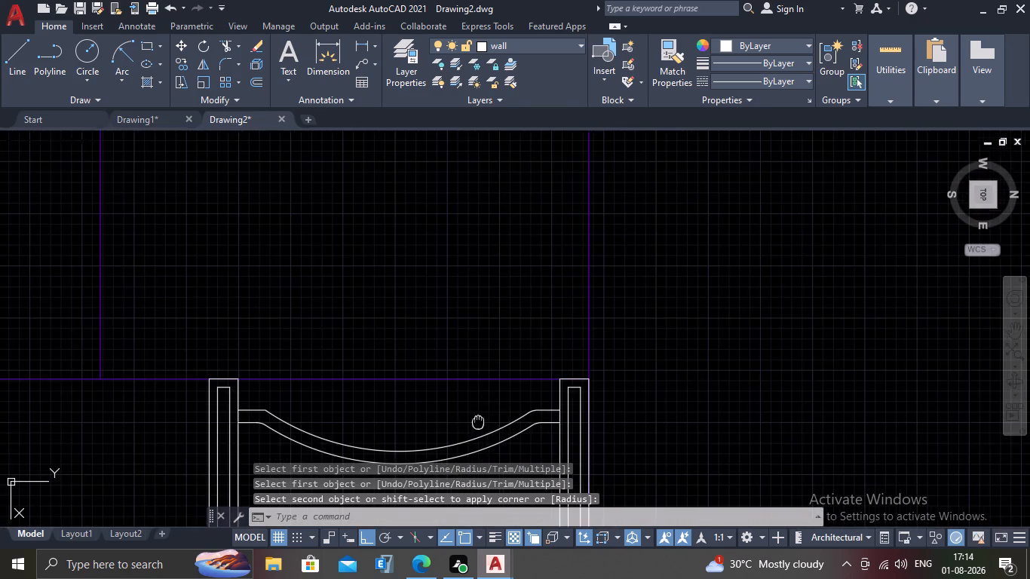
pyautogui.moveTo(478, 422); pyautogui.dragTo(578, 391, button='middle')
pyautogui.scroll(1, 320, 400)
pyautogui.press('Return')
pyautogui.scroll(2, 385, 363)
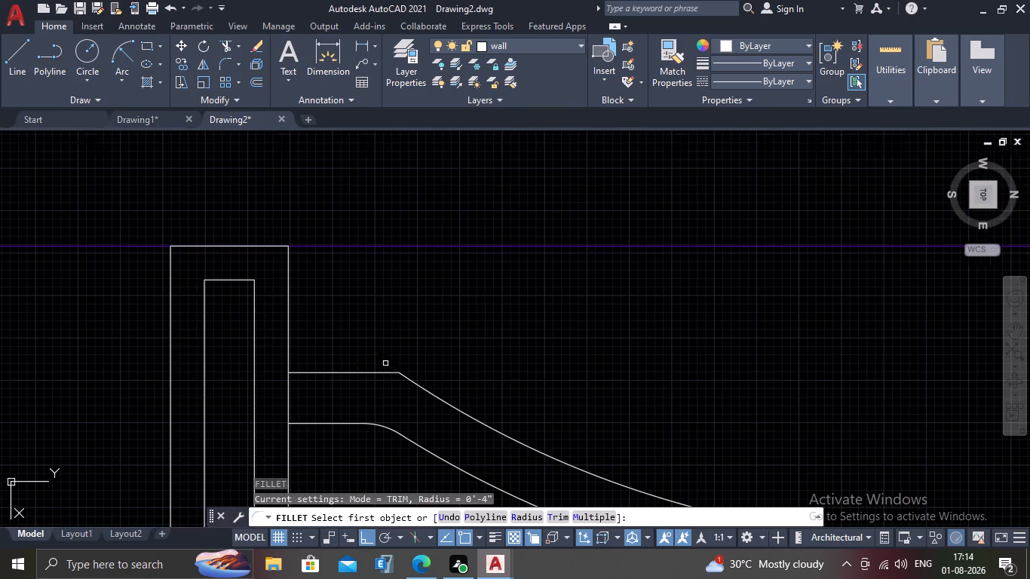
pyautogui.click(372, 375)
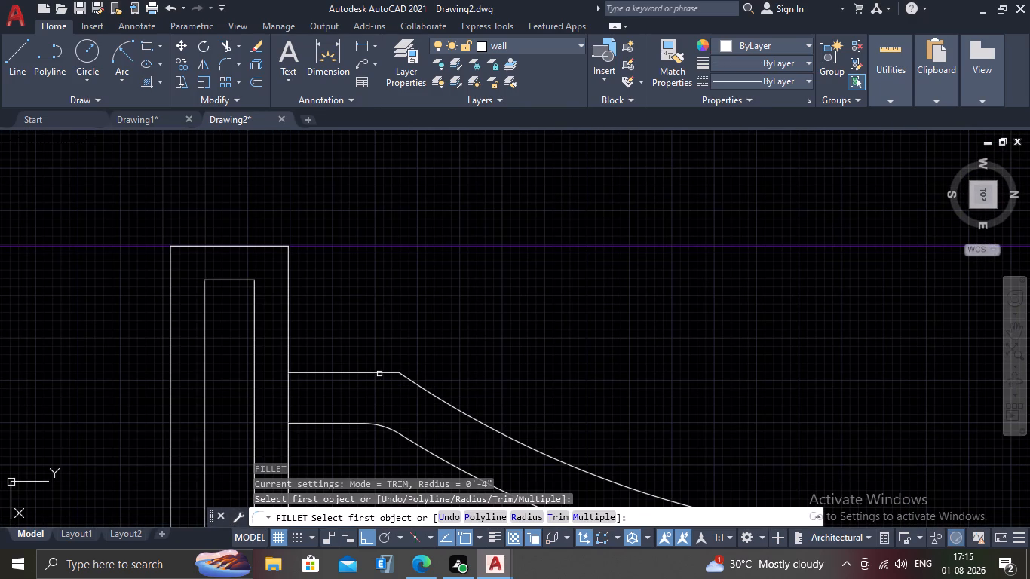
pyautogui.click(379, 373)
pyautogui.click(425, 392)
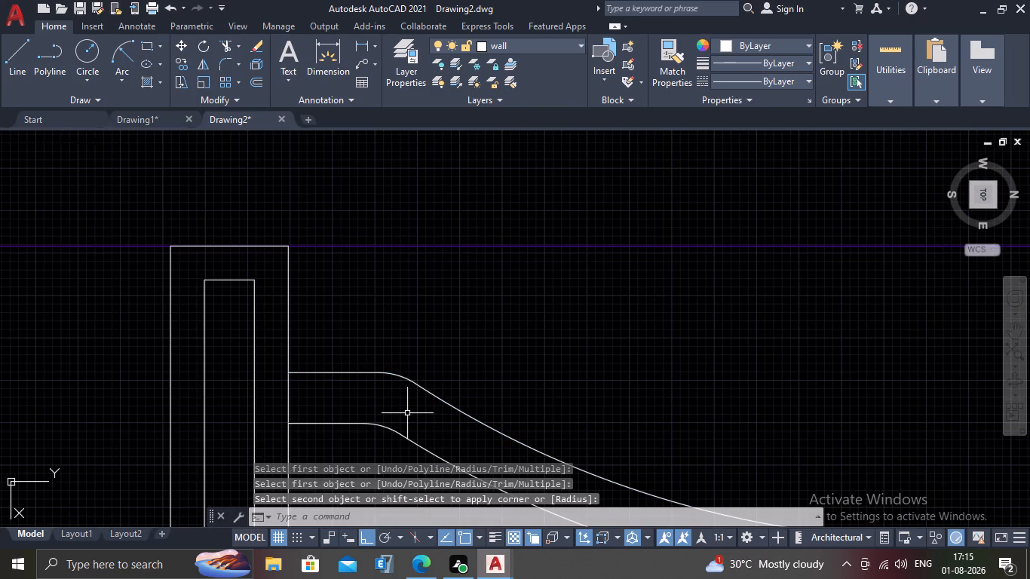
pyautogui.press('Escape')
# Examine the rounded rail in the rightmost bay and compare it with the posts along the rest of the elevation.
pyautogui.scroll(-3, 407, 413)
pyautogui.moveTo(425, 378); pyautogui.dragTo(495, 293, button='middle')
pyautogui.scroll(-1, 507, 338)
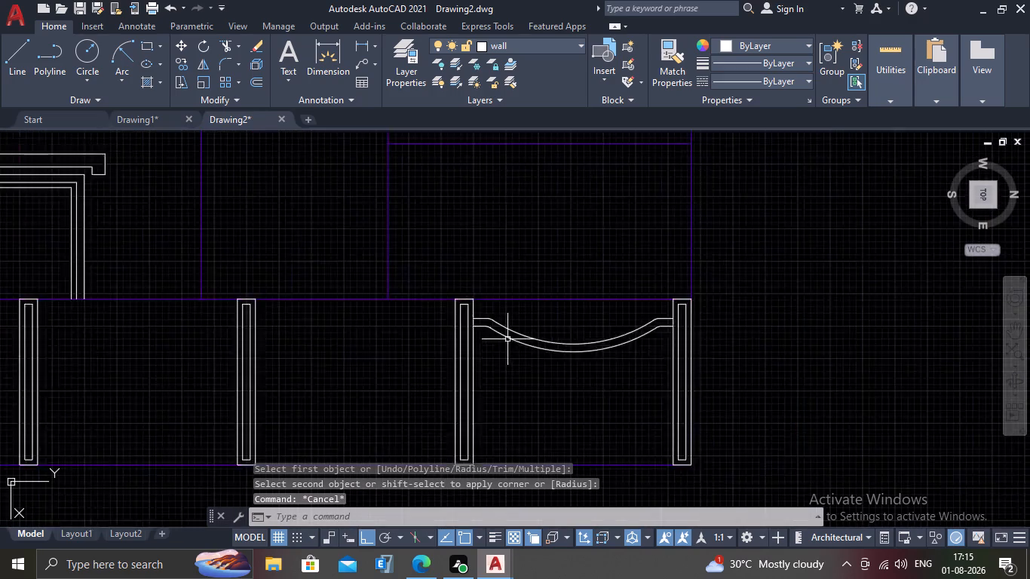
pyautogui.scroll(-1, 509, 343)
pyautogui.moveTo(529, 406); pyautogui.dragTo(514, 339, button='middle')
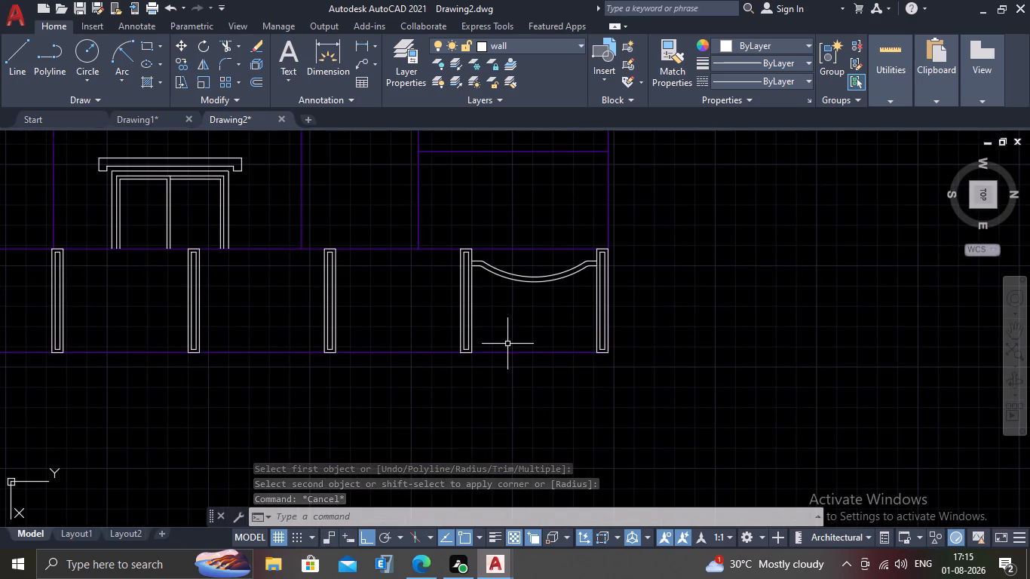
pyautogui.scroll(-2, 498, 307)
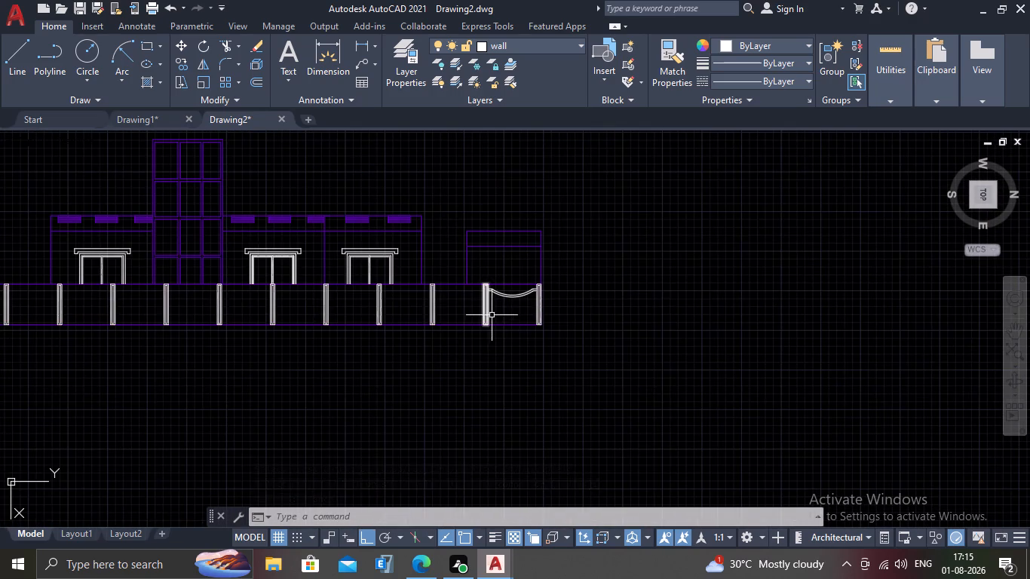
pyautogui.scroll(2, 498, 311)
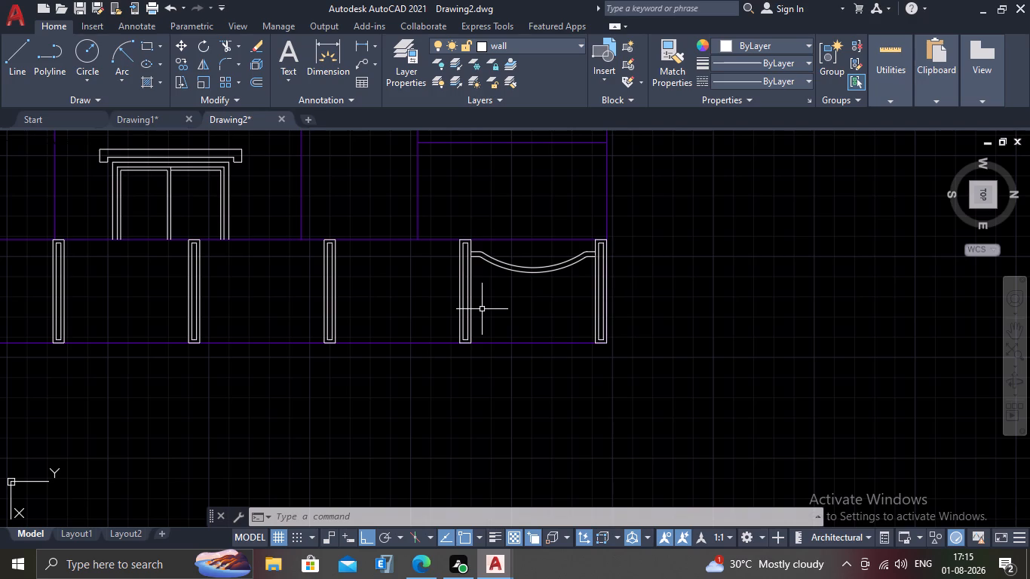
pyautogui.scroll(2, 482, 309)
pyautogui.scroll(2, 458, 161)
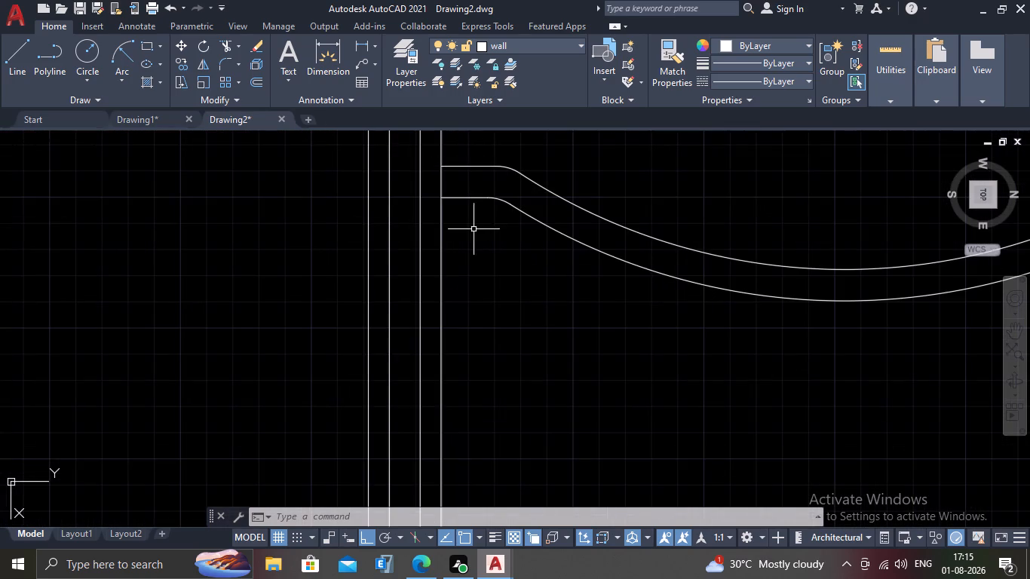
pyautogui.scroll(-2, 474, 241)
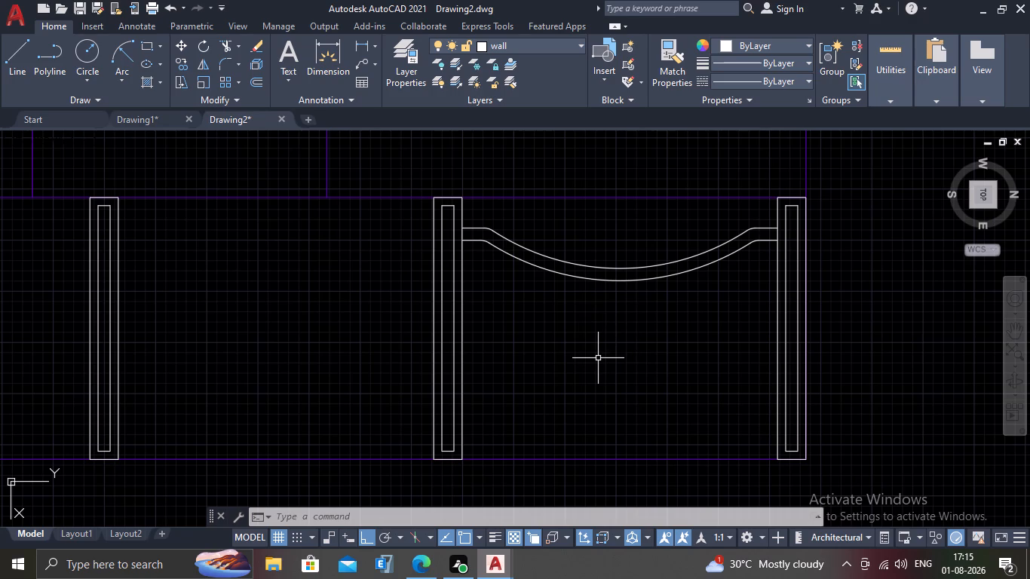
# Draw a circle with a radius of about 1'-0 1/2" below the sagging rail, near the middle of the rightmost bay.
pyautogui.press('c')
pyautogui.press('Return')
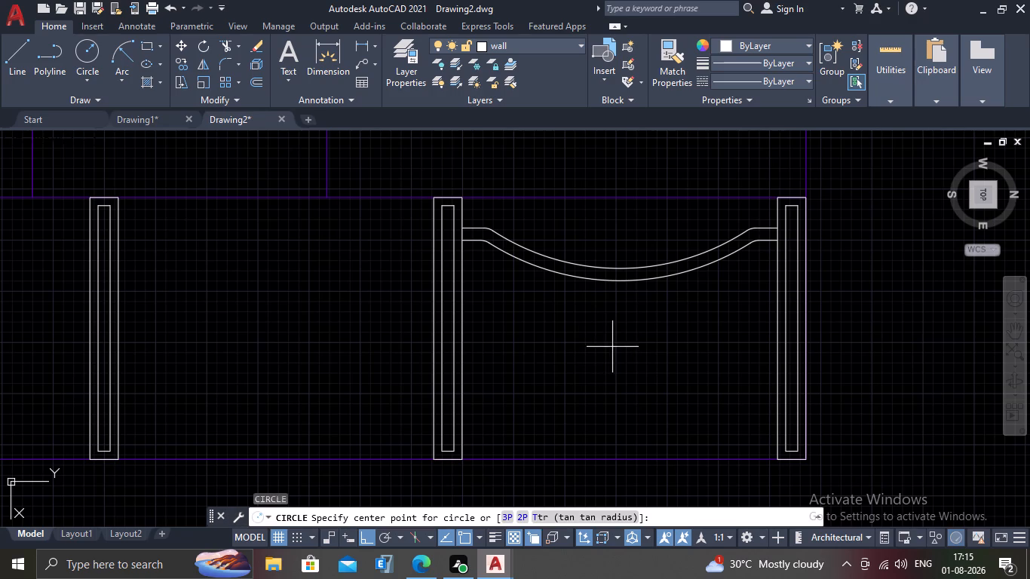
pyautogui.click(612, 347)
pyautogui.click(663, 397)
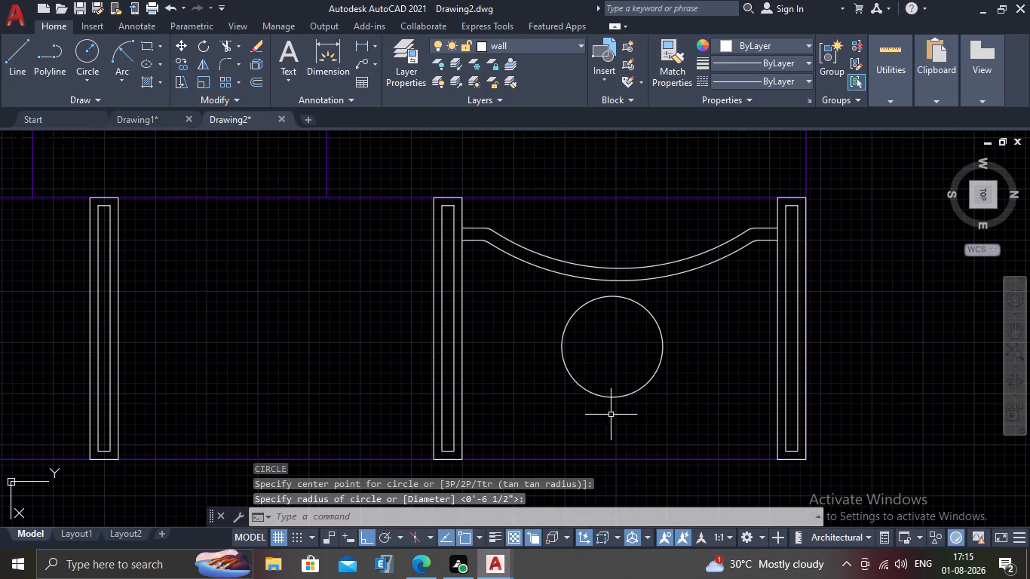
pyautogui.press('Escape')
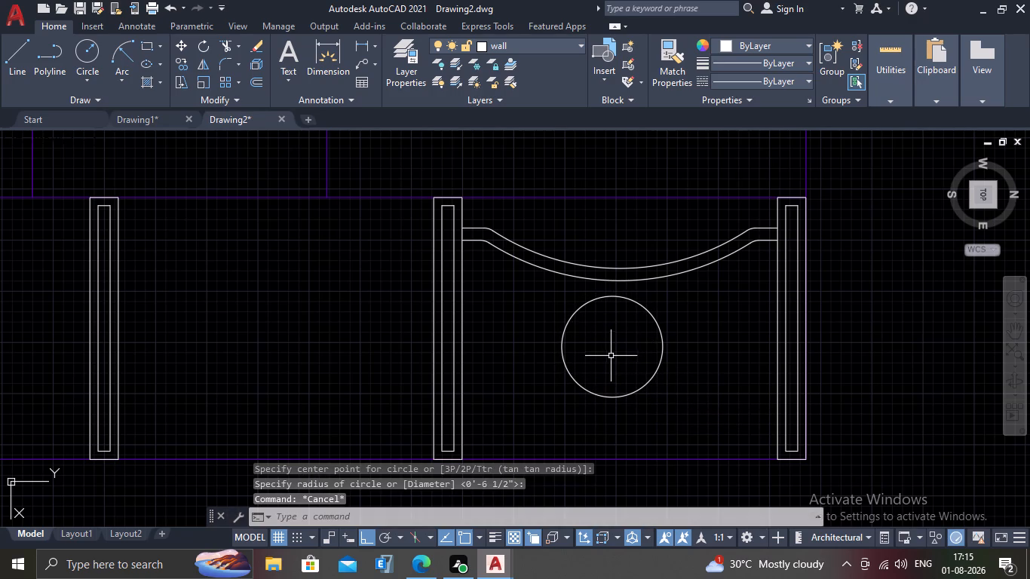
# Draw a small concentric circle with a radius of about 2 1/2" at the large circle's center.
pyautogui.press('c')
pyautogui.press('Return')
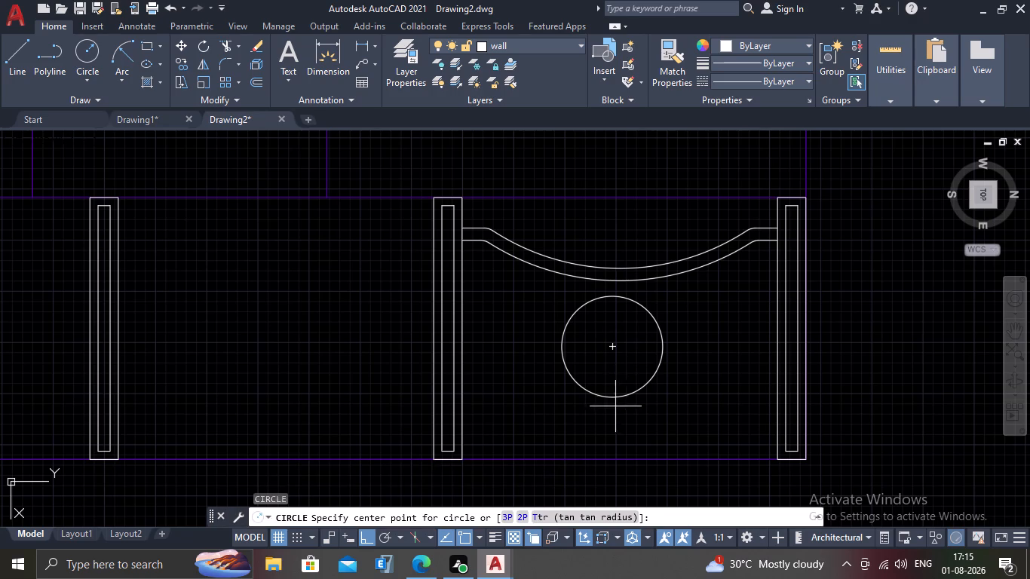
pyautogui.doubleClick(616, 345)
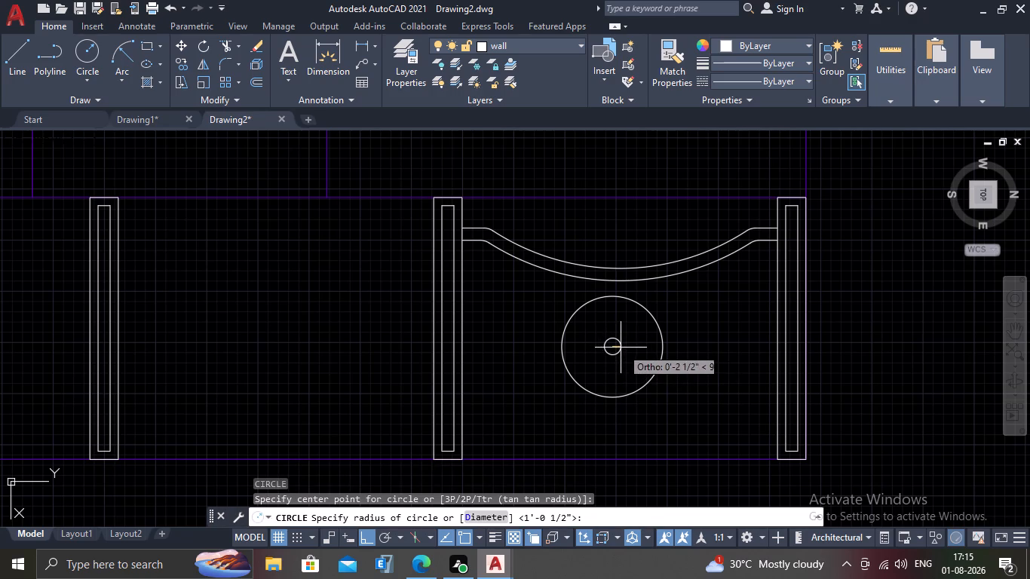
pyautogui.click(621, 346)
pyautogui.press('Escape')
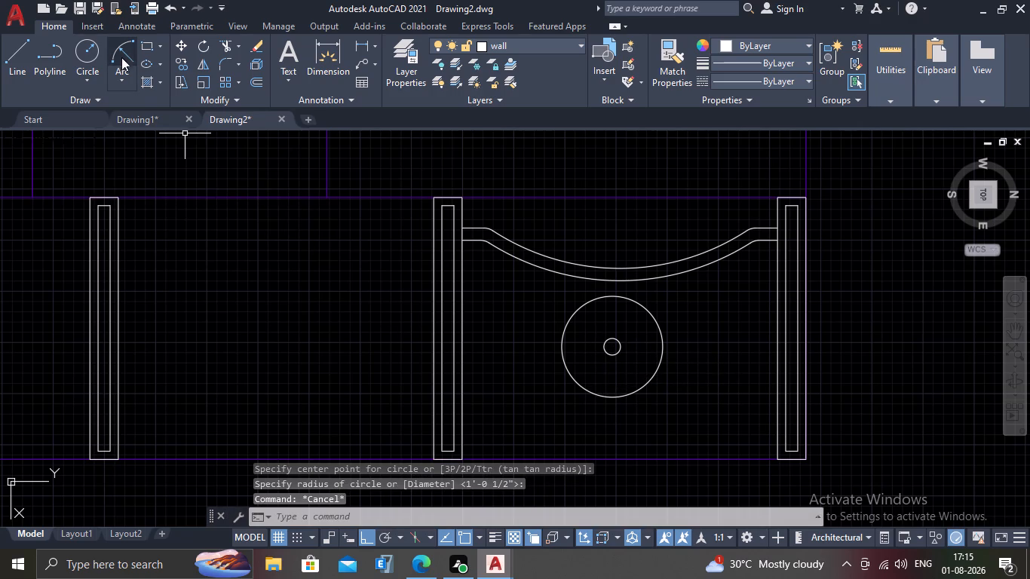
# Draw a Start, End, Radius arc from the small circle's bottom quadrant to the large circle's bottom quadrant, with a radius of about 9".
pyautogui.click(127, 75)
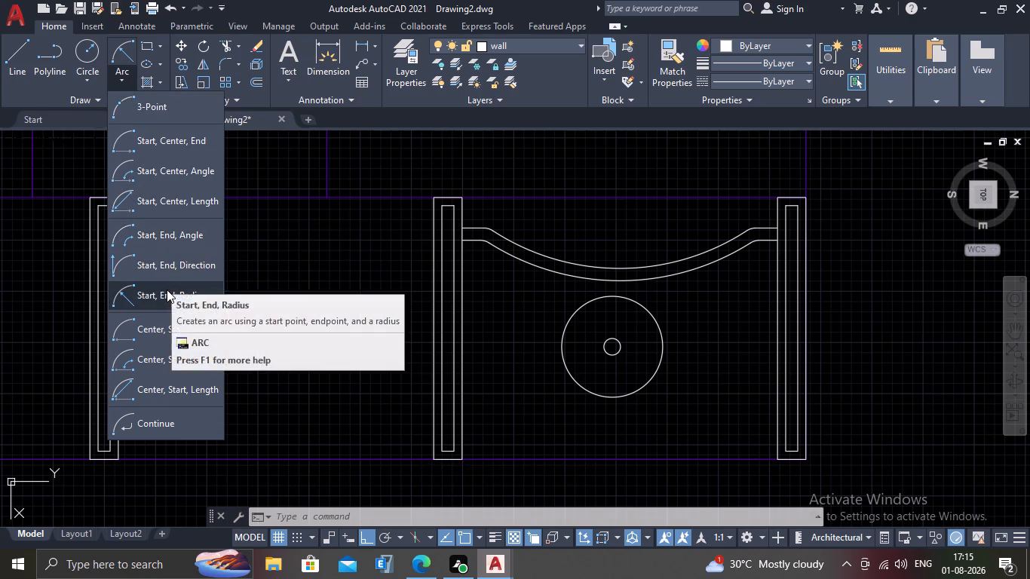
pyautogui.click(164, 289)
pyautogui.scroll(1, 613, 360)
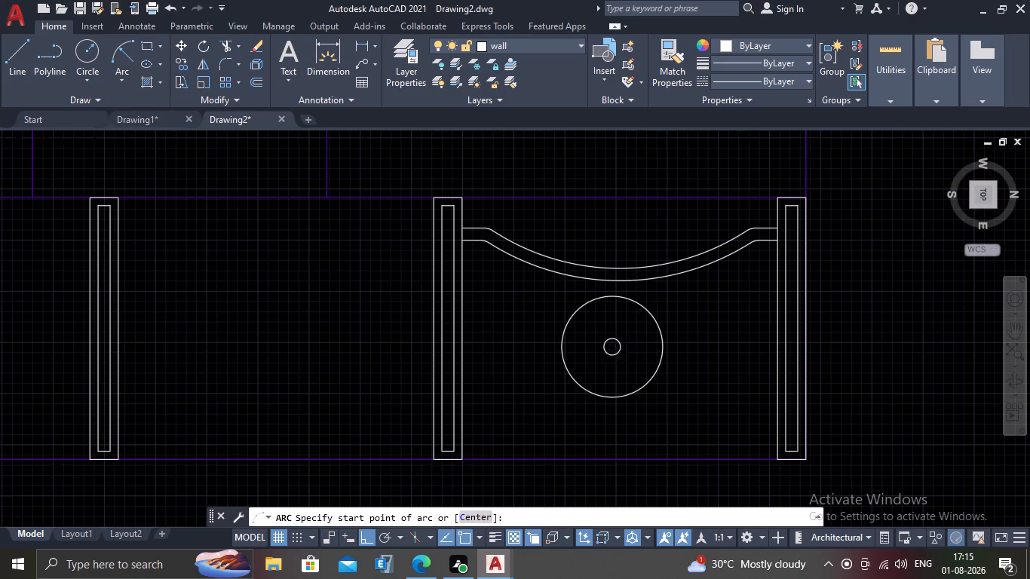
pyautogui.scroll(1, 613, 360)
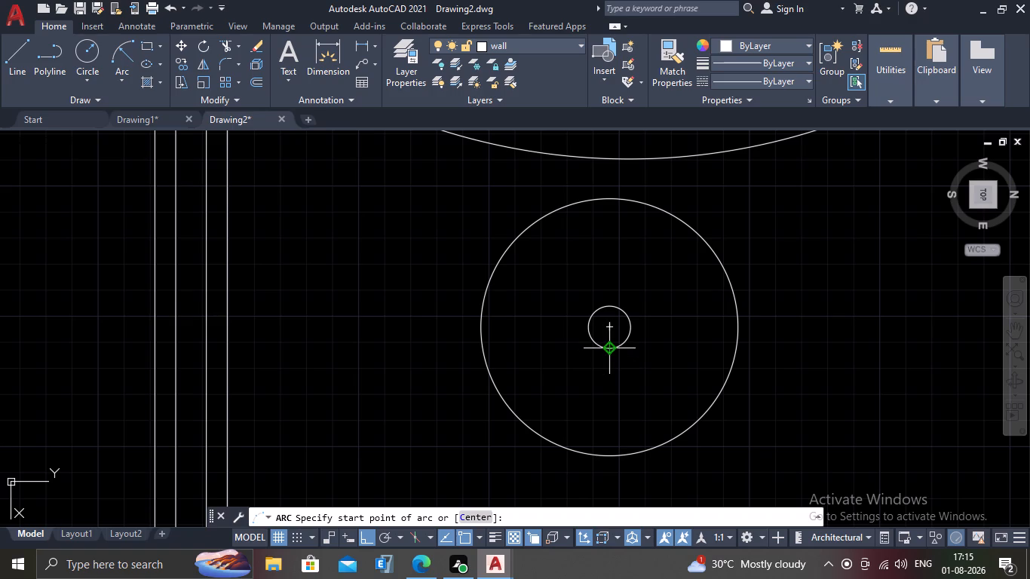
pyautogui.moveTo(607, 351); pyautogui.dragTo(607, 359)
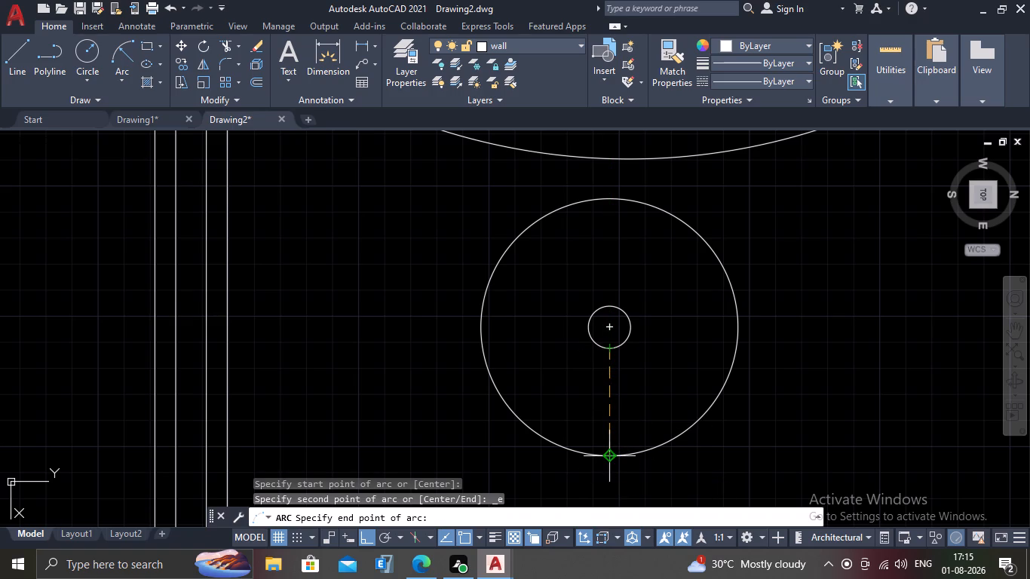
pyautogui.doubleClick(610, 455)
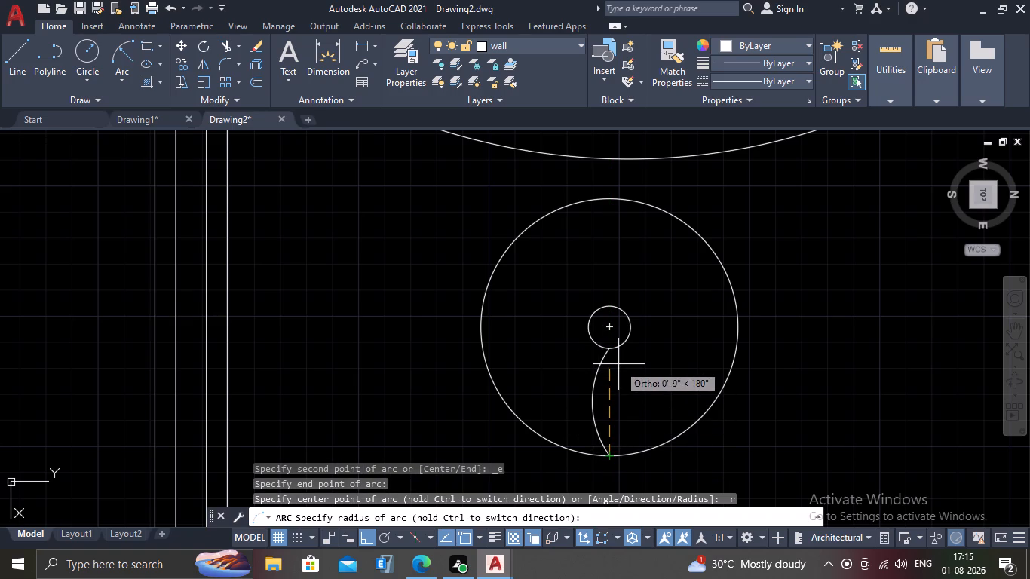
pyautogui.click(618, 364)
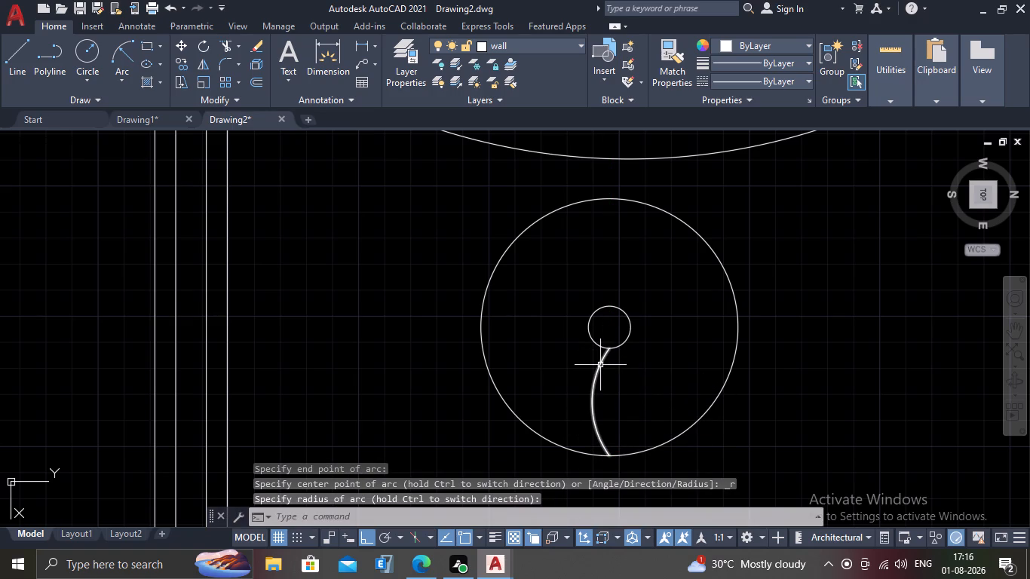
# Draw a three-point arc from the small circle's bottom quadrant through the large circle's bottom quadrant, ending inside the large circle's upper-left part.
pyautogui.press('Return')
pyautogui.moveTo(606, 352); pyautogui.dragTo(611, 366)
pyautogui.click(605, 452)
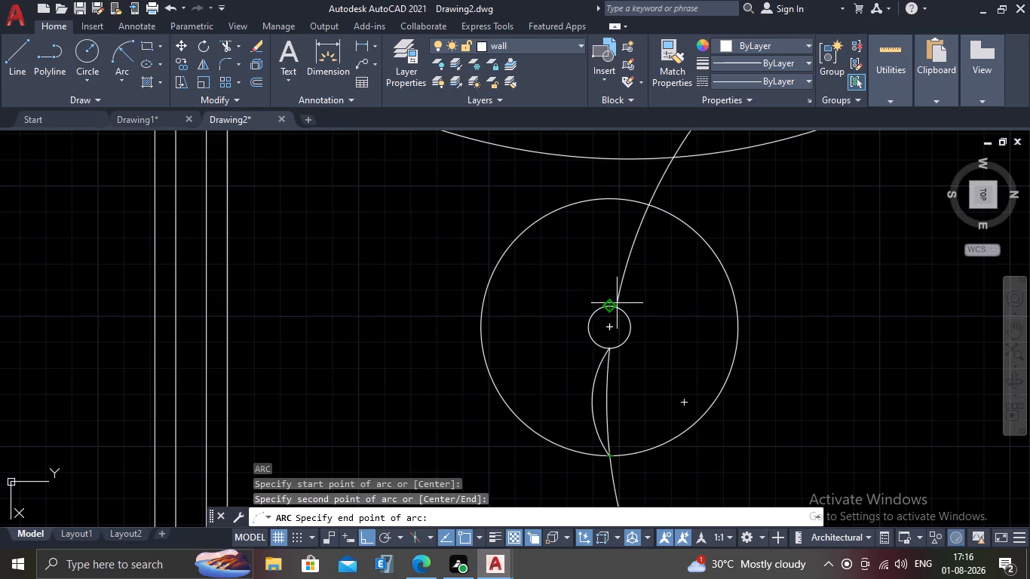
pyautogui.click(532, 300)
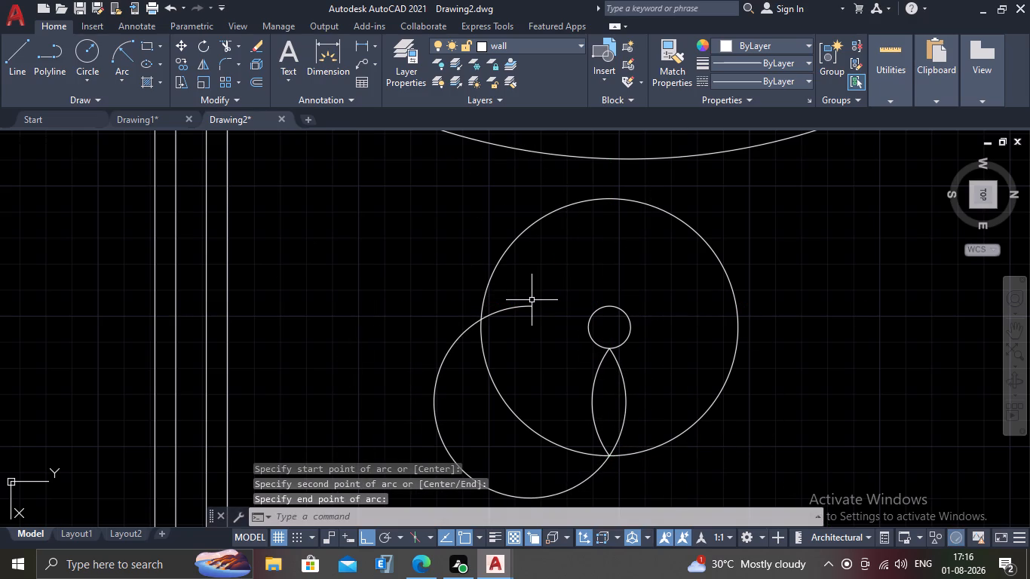
# Trim away the second arc's excess beyond the large circle's bottom quadrant, including the leftover piece inside the circle, leaving one closed petal.
pyautogui.press('Escape')
pyautogui.moveTo(533, 335); pyautogui.dragTo(581, 274, button='middle')
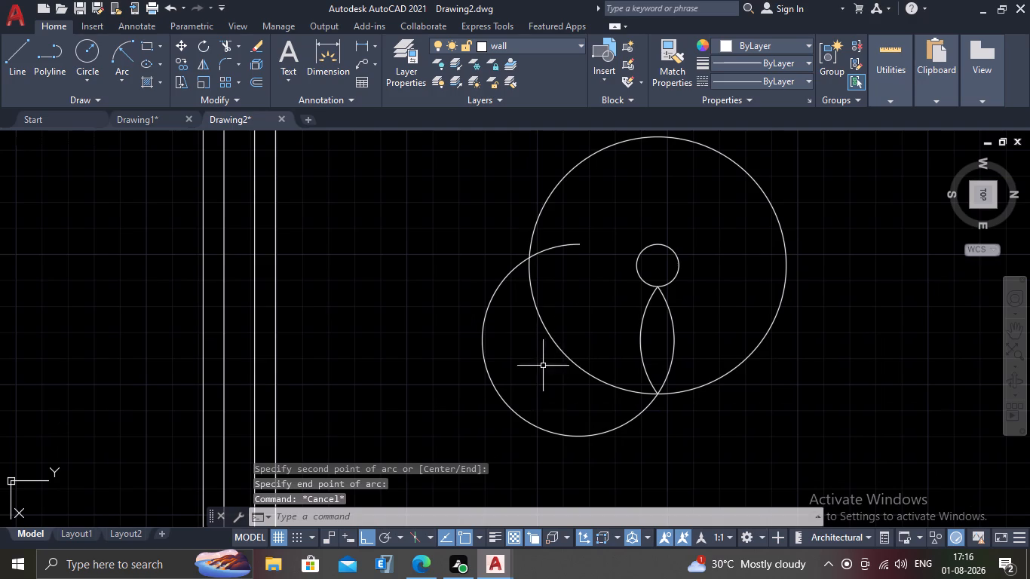
pyautogui.write('TR')
pyautogui.press('Return')
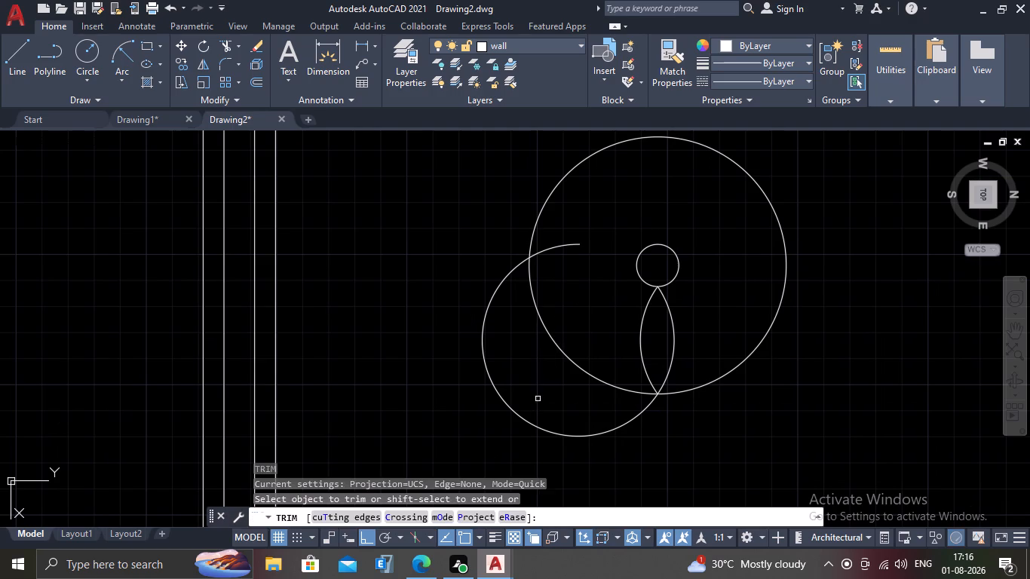
pyautogui.click(535, 411)
pyautogui.click(519, 436)
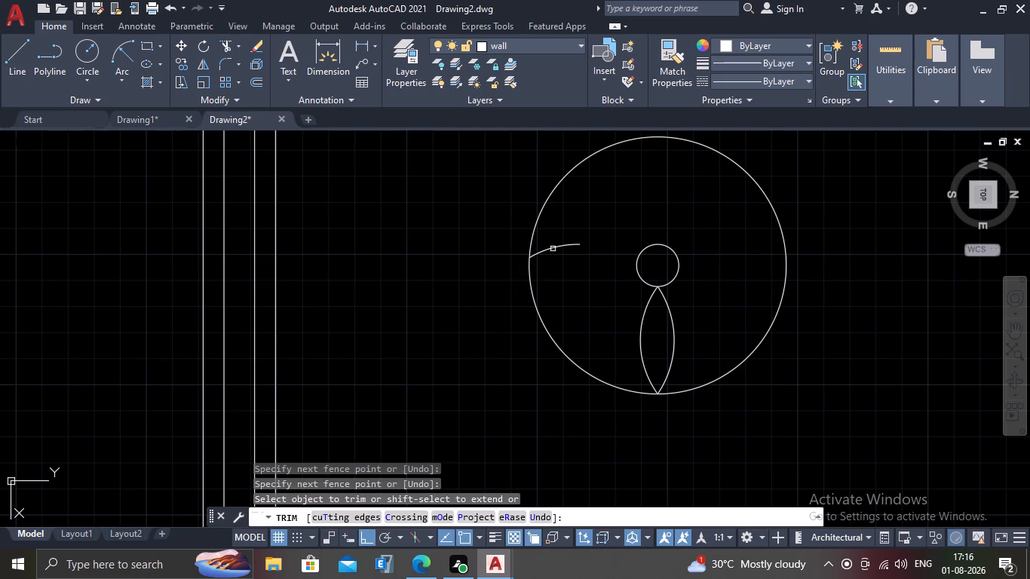
pyautogui.click(554, 245)
pyautogui.press('Escape')
# Polar-array the petal's two arcs with 6 items around a rotation axis from the small circle's center to its bottom quadrant.
pyautogui.scroll(-1, 602, 360)
pyautogui.scroll(1, 615, 348)
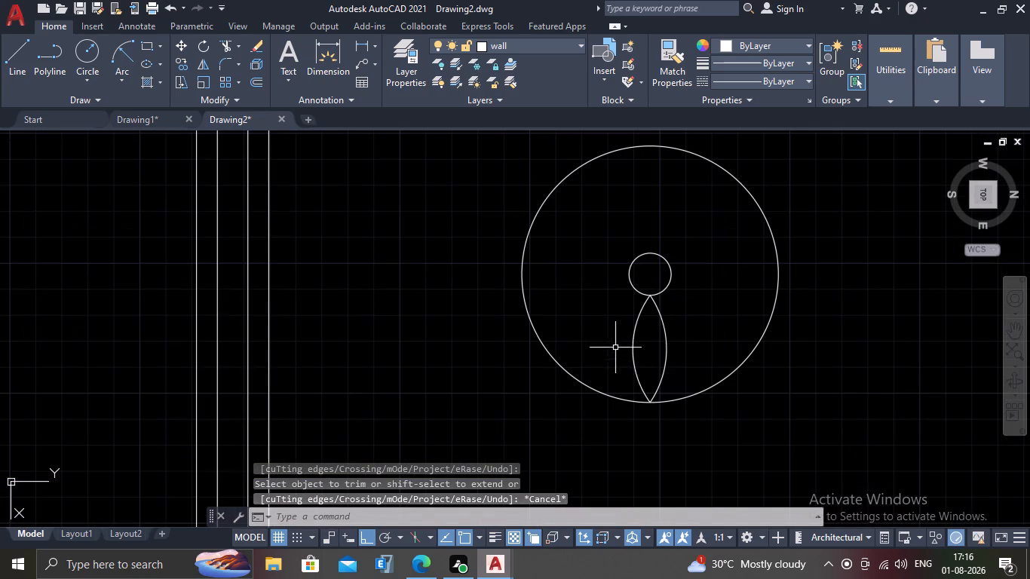
pyautogui.doubleClick(674, 317)
pyautogui.click(623, 361)
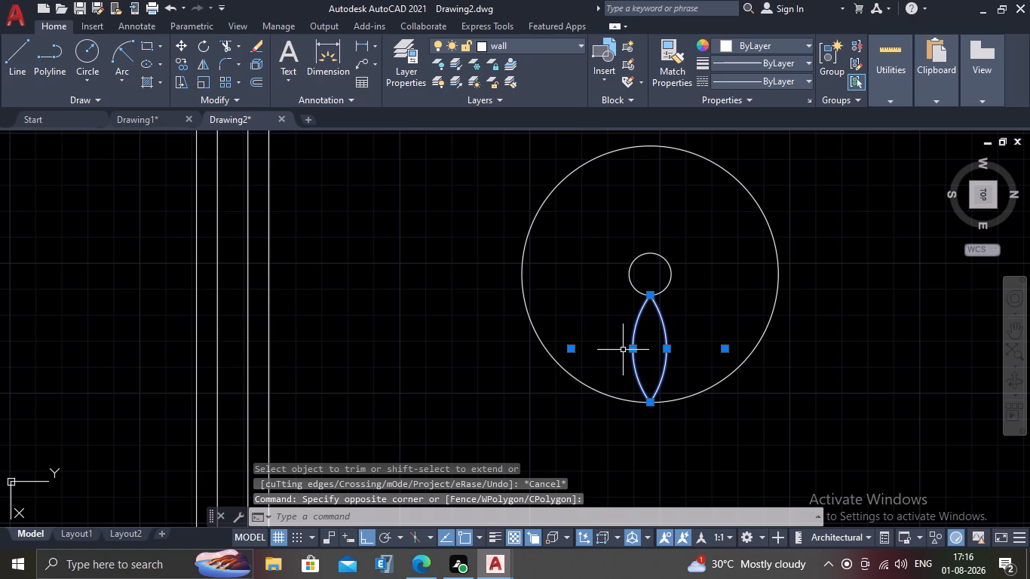
pyautogui.write('AR')
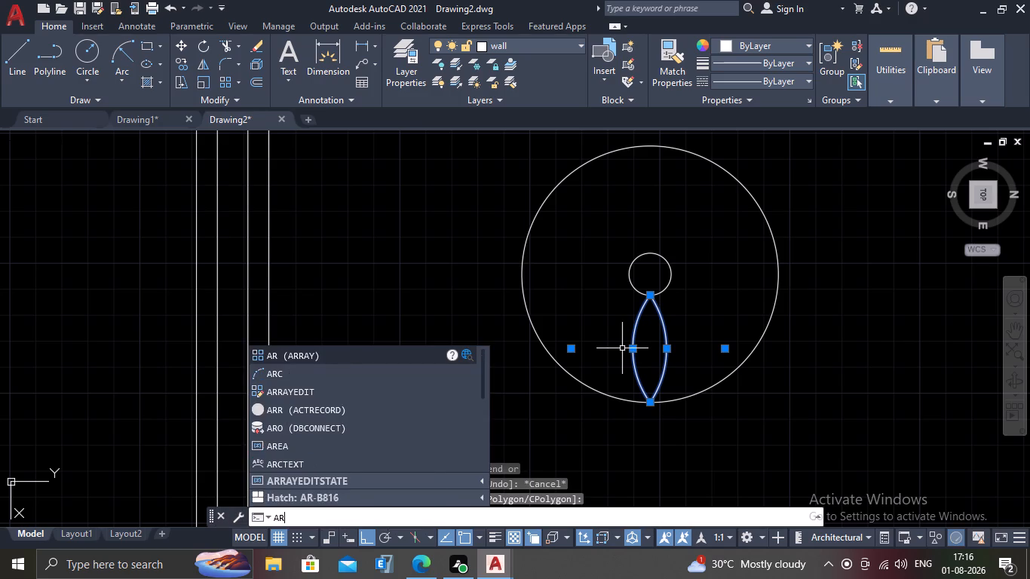
pyautogui.press('Return')
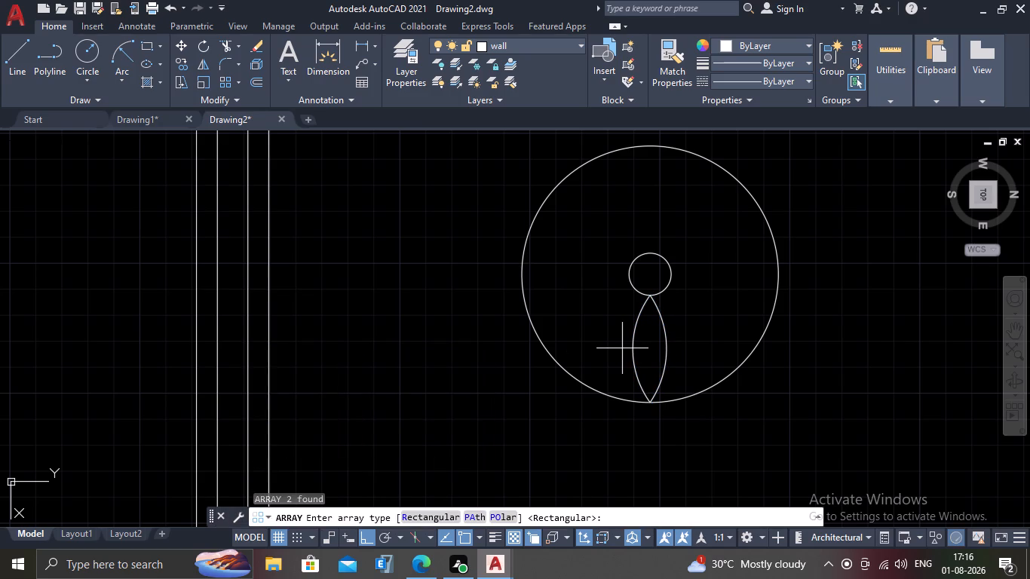
pyautogui.write('PO')
pyautogui.press('Return')
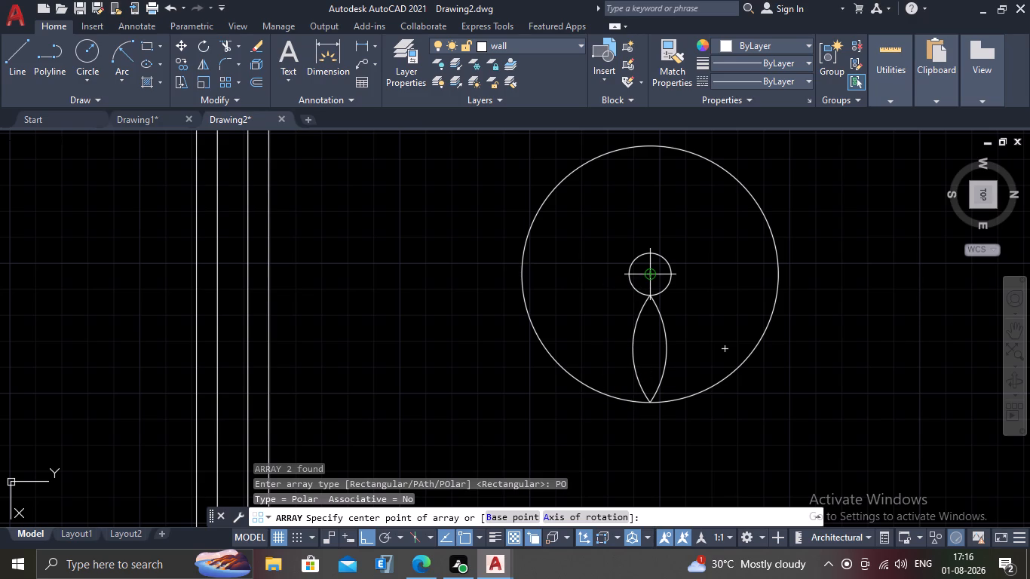
pyautogui.press('a')
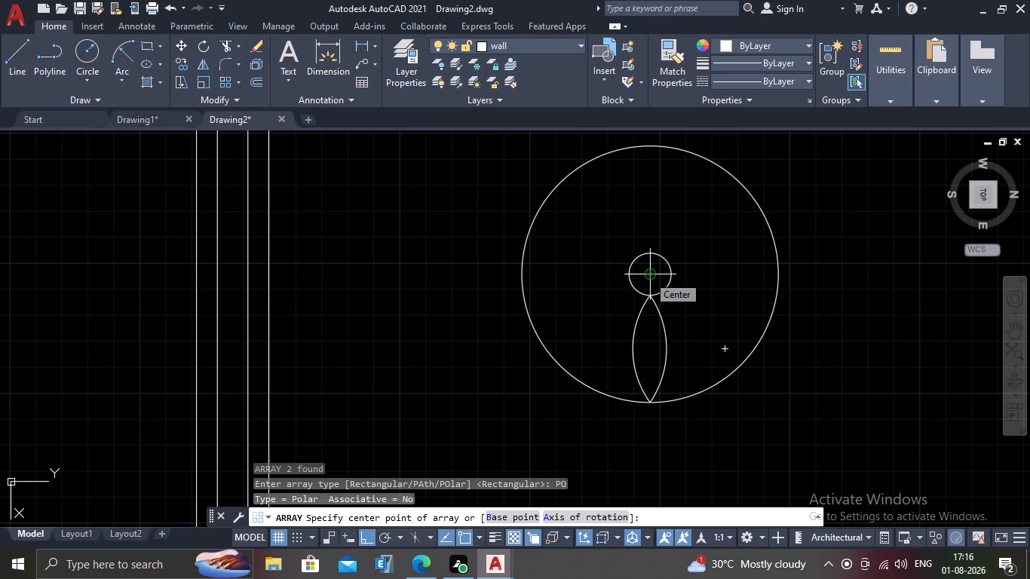
pyautogui.press('Return')
pyautogui.click(648, 275)
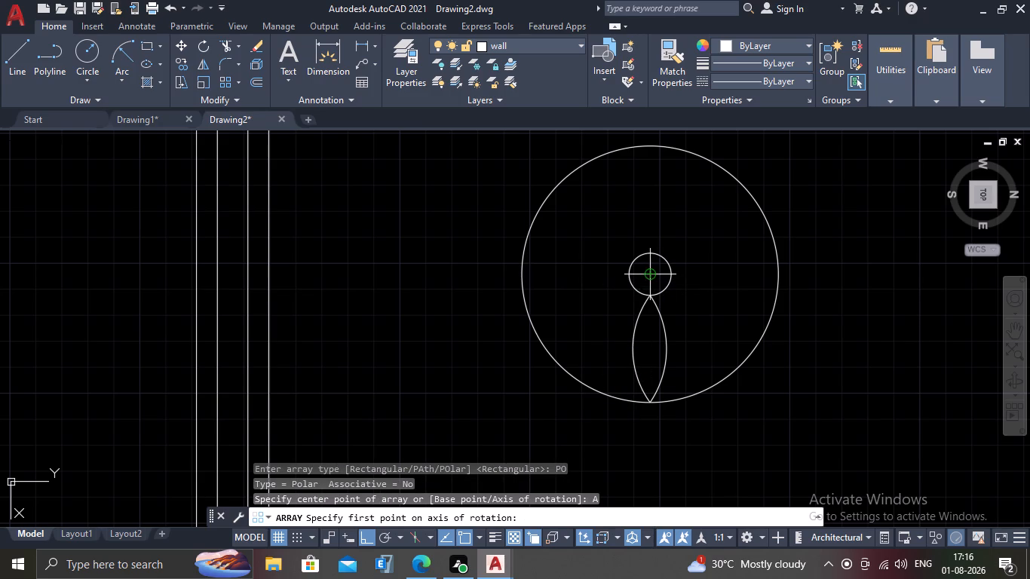
pyautogui.click(653, 274)
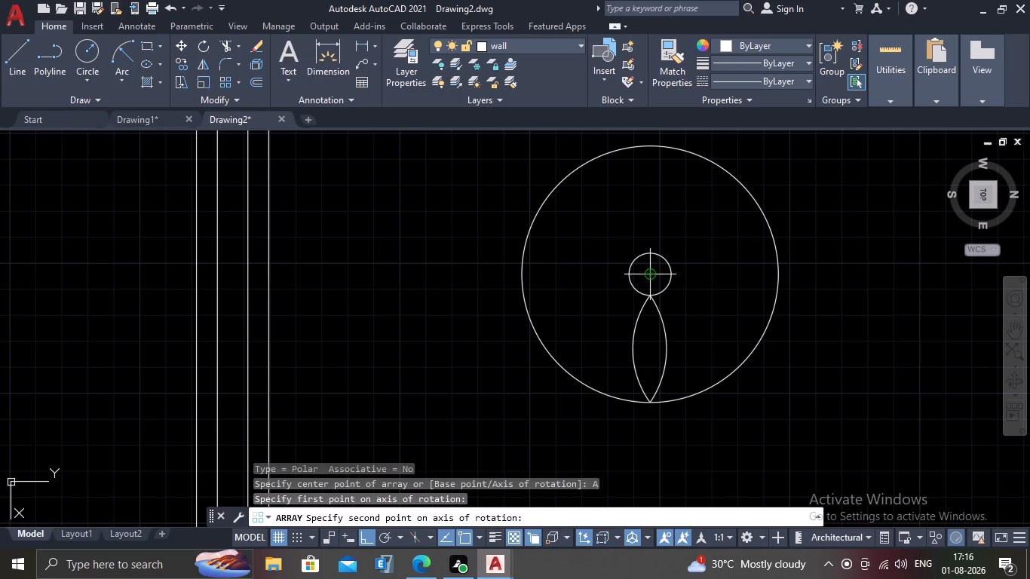
pyautogui.click(653, 277)
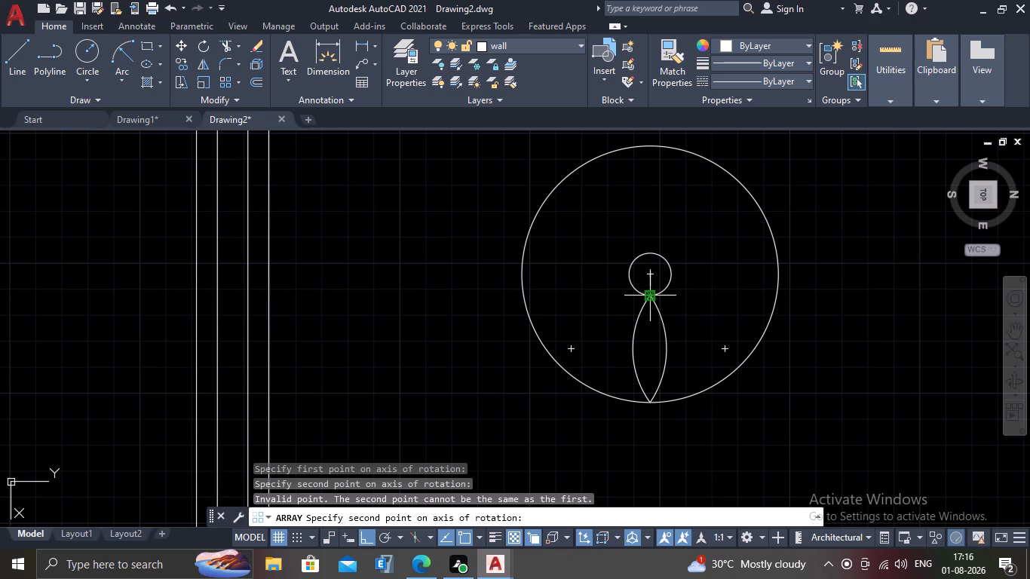
pyautogui.click(651, 296)
pyautogui.scroll(-1, 664, 313)
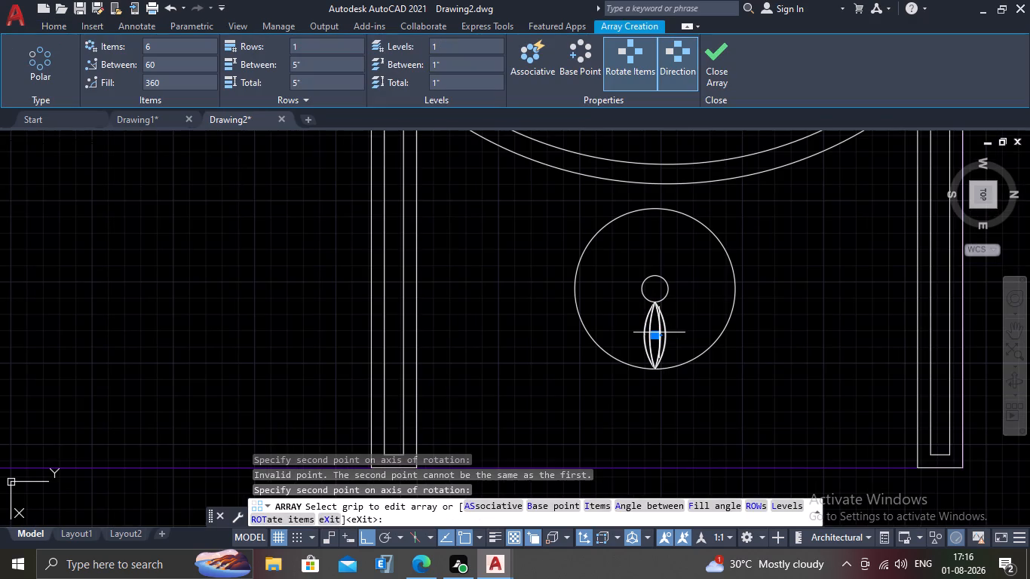
pyautogui.press('Escape')
# Polar-array all the petal arcs around the small circle's center, using the petal's inner tip as the key base point.
pyautogui.scroll(-2, 661, 356)
pyautogui.scroll(2, 659, 361)
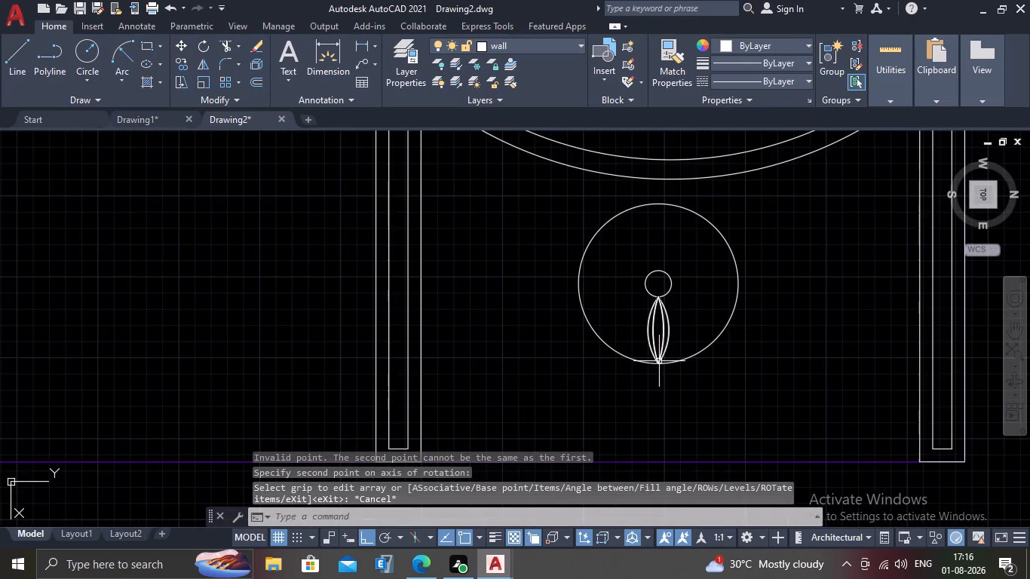
pyautogui.scroll(2, 667, 341)
pyautogui.click(698, 277)
pyautogui.click(606, 354)
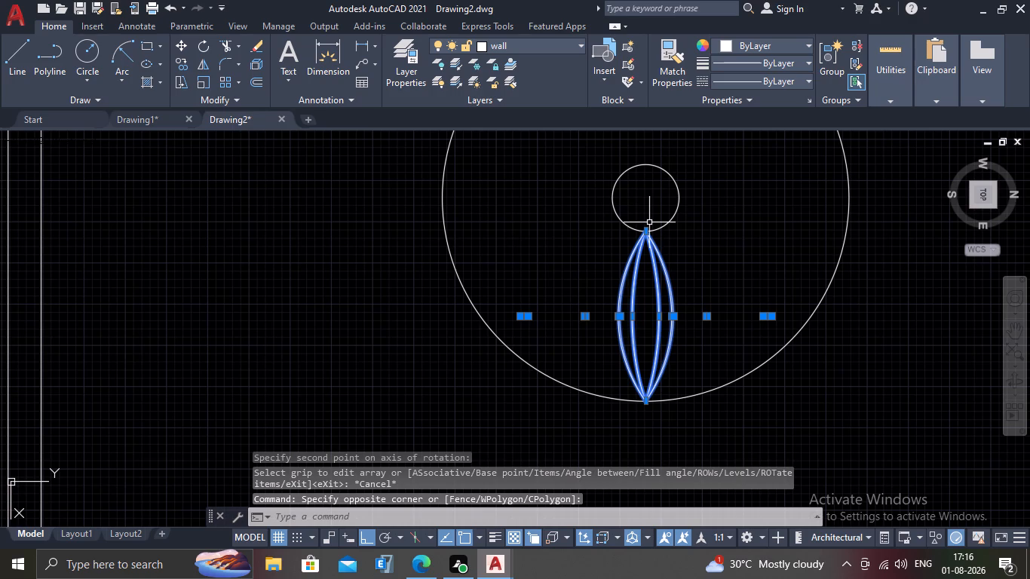
pyautogui.press('a')
pyautogui.press('r')
pyautogui.press('Return')
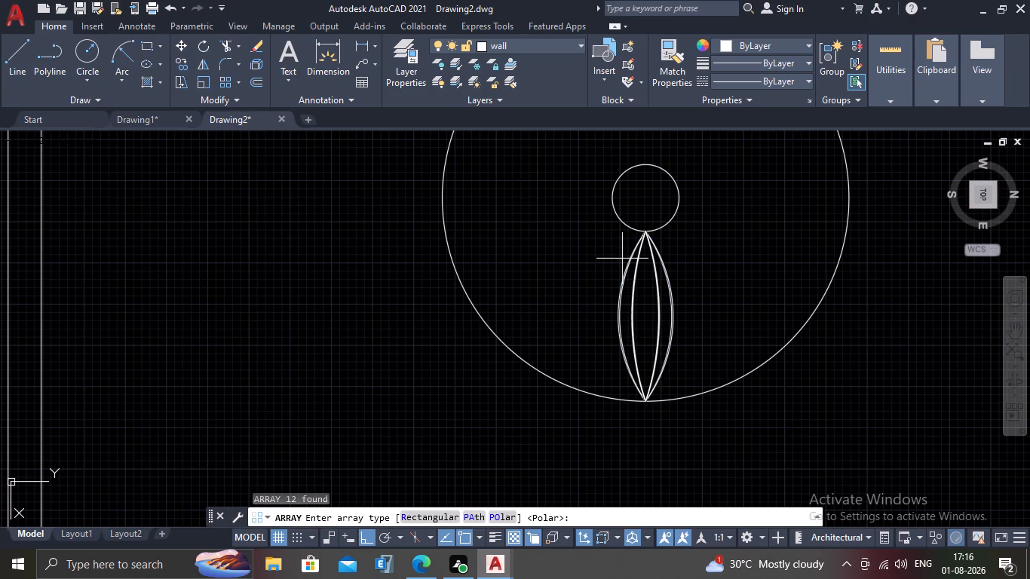
pyautogui.write('PO')
pyautogui.press('Return')
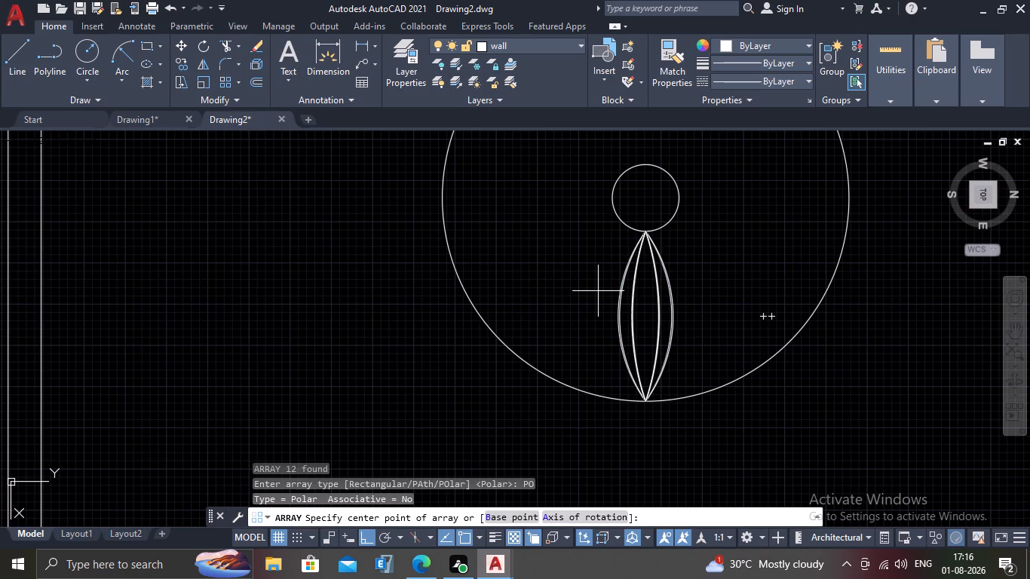
pyautogui.press('b')
pyautogui.press('Return')
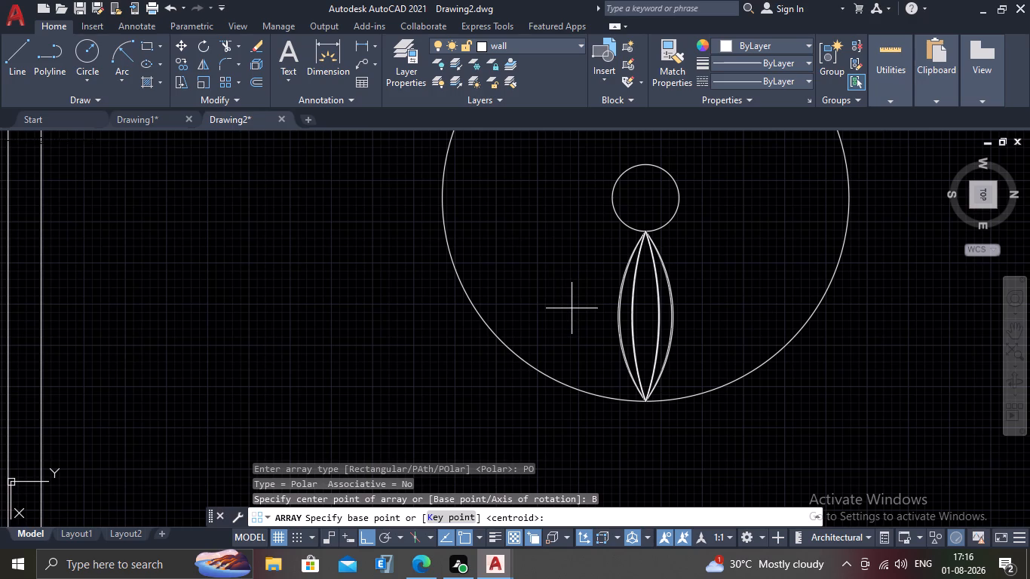
pyautogui.press('k')
pyautogui.press('Return')
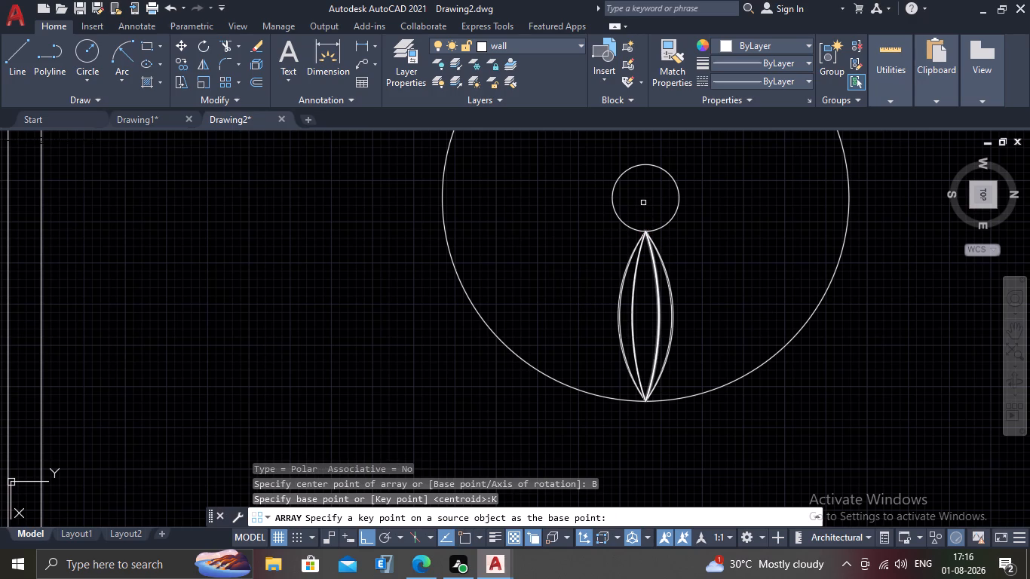
pyautogui.click(643, 201)
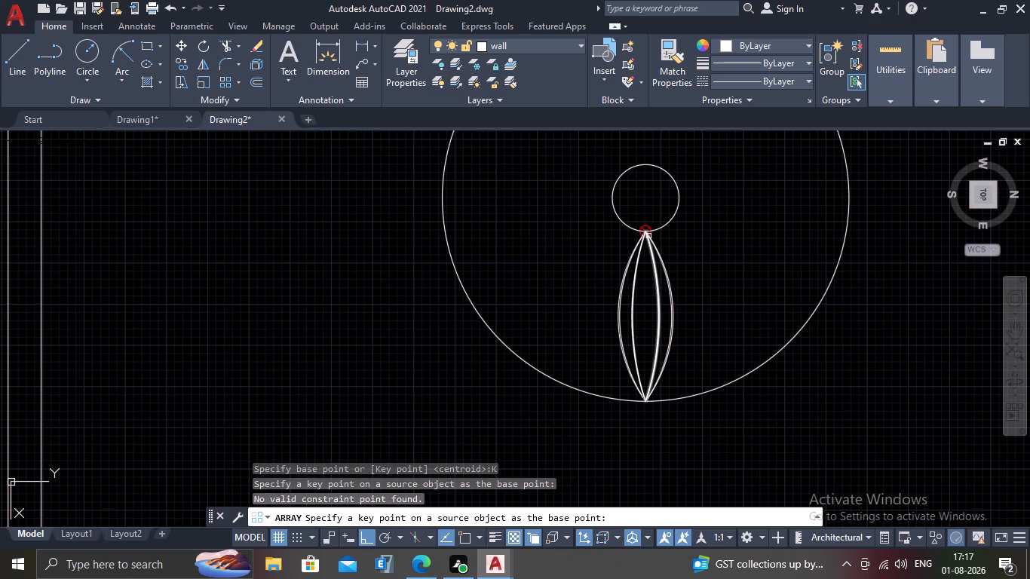
pyautogui.doubleClick(646, 234)
pyautogui.click(705, 286)
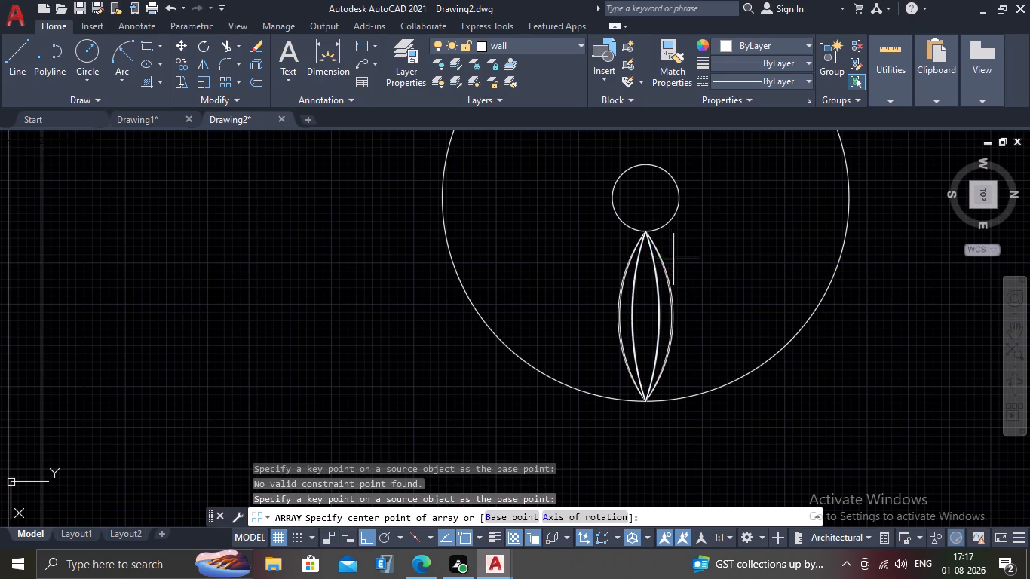
pyautogui.click(650, 198)
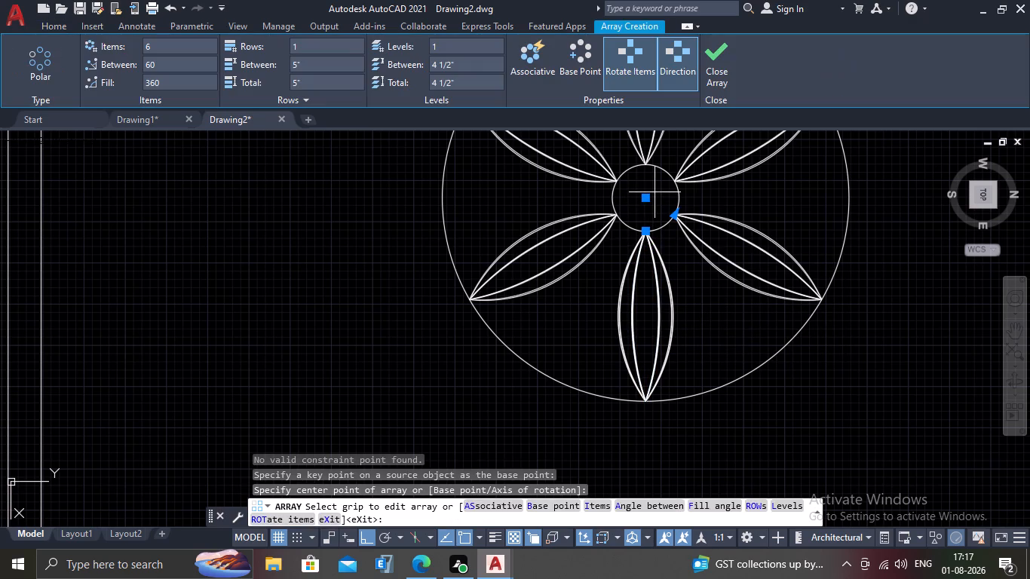
# Set the polar array's item count to 8 and finish the array.
pyautogui.scroll(-3, 644, 204)
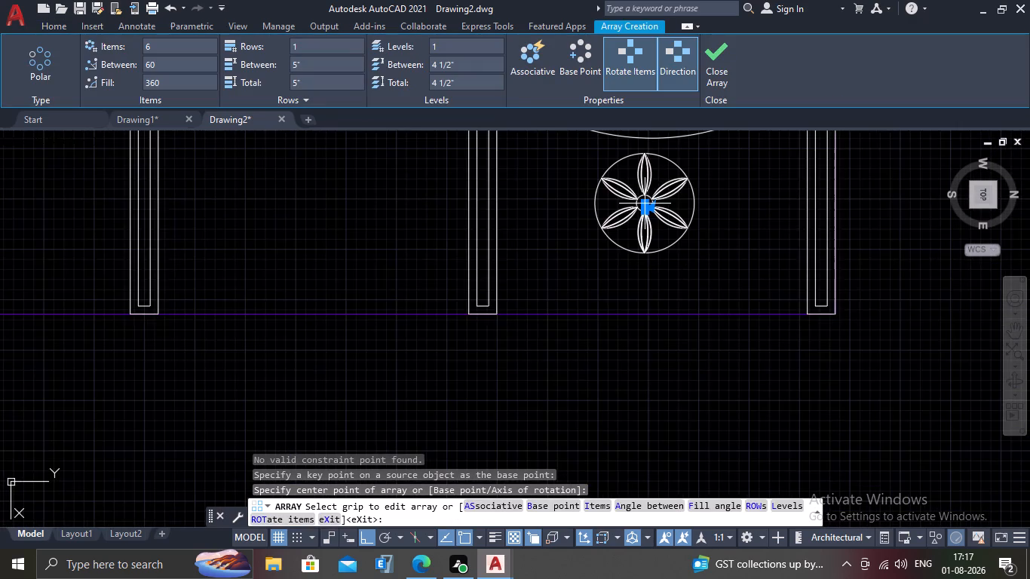
pyautogui.scroll(-1, 644, 204)
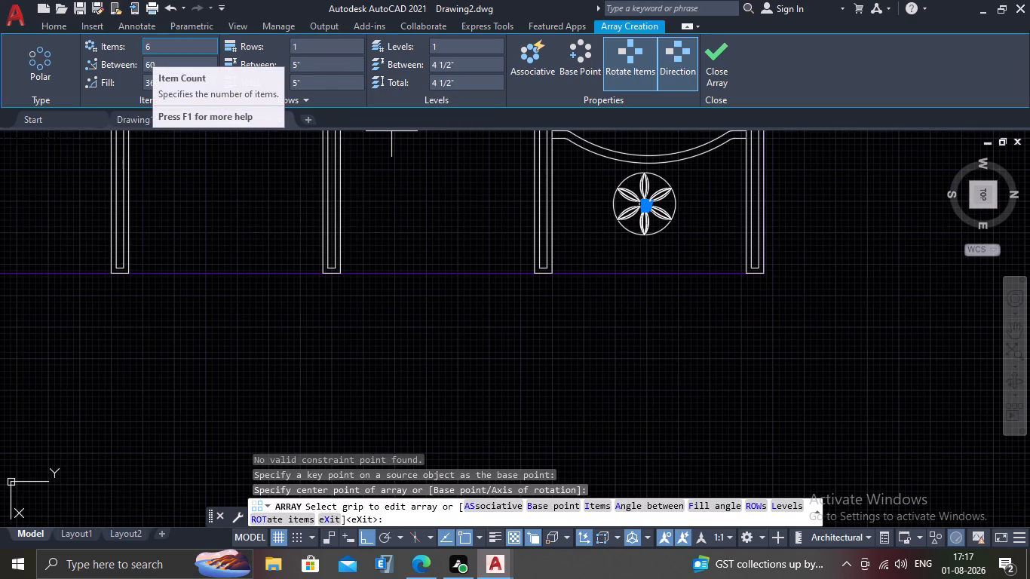
pyautogui.moveTo(156, 44); pyautogui.dragTo(135, 52)
pyautogui.press('8')
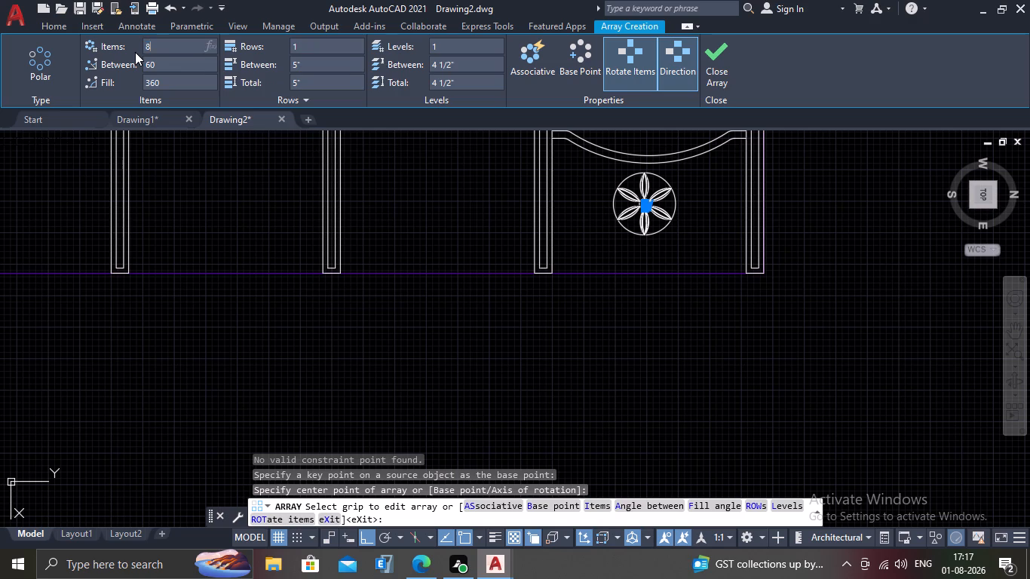
pyautogui.press('Return')
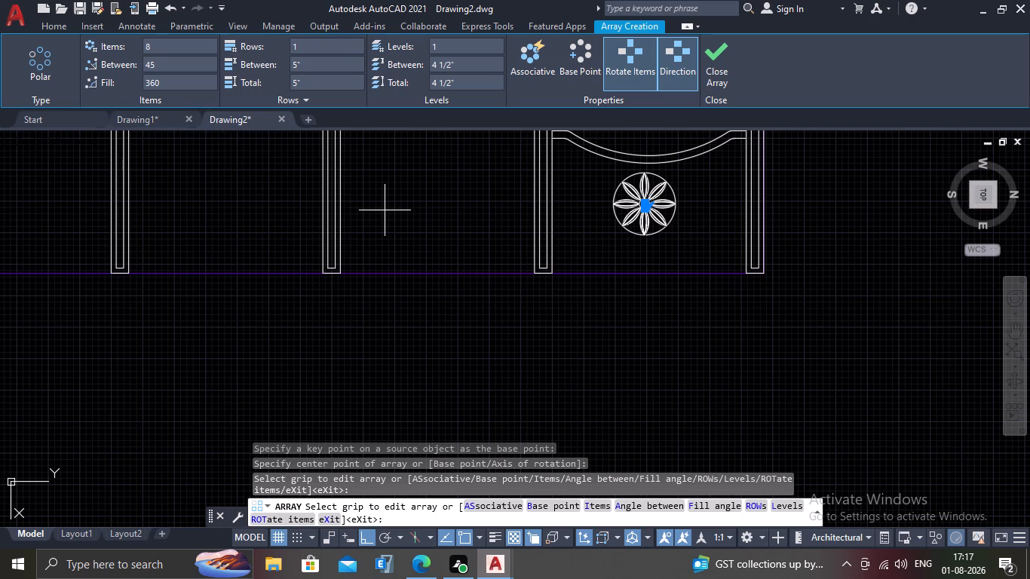
pyautogui.press('Return')
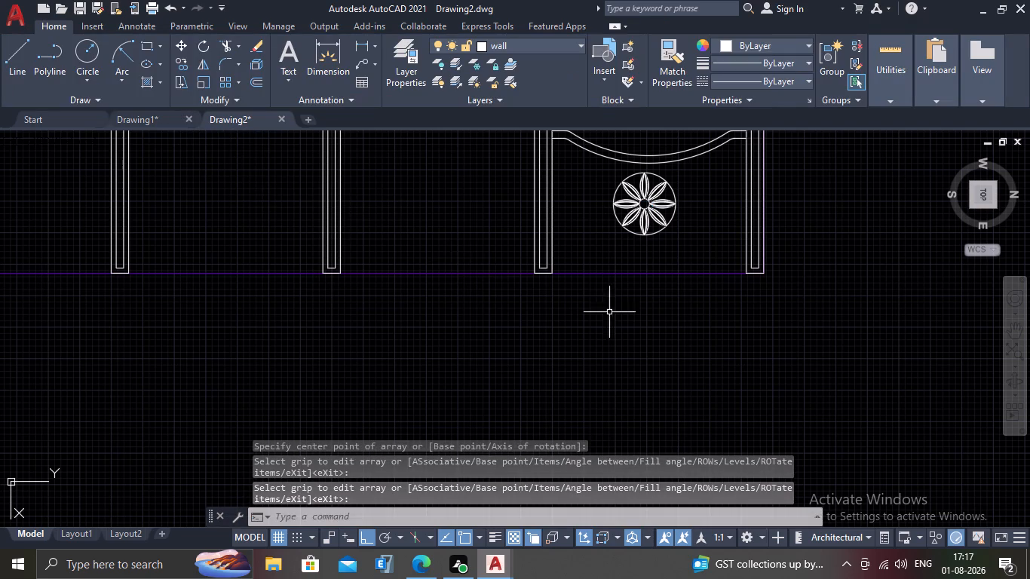
# Move the complete petal ornament by its center slightly right to center it beneath the sagging rail in the rightmost bay.
pyautogui.scroll(-1, 600, 300)
pyautogui.scroll(3, 623, 248)
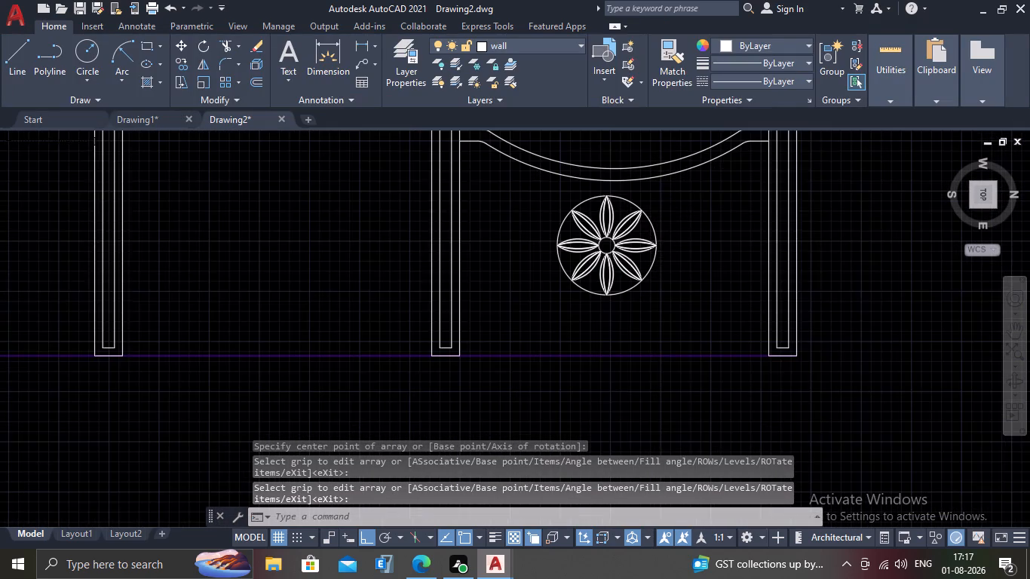
pyautogui.scroll(-2, 645, 224)
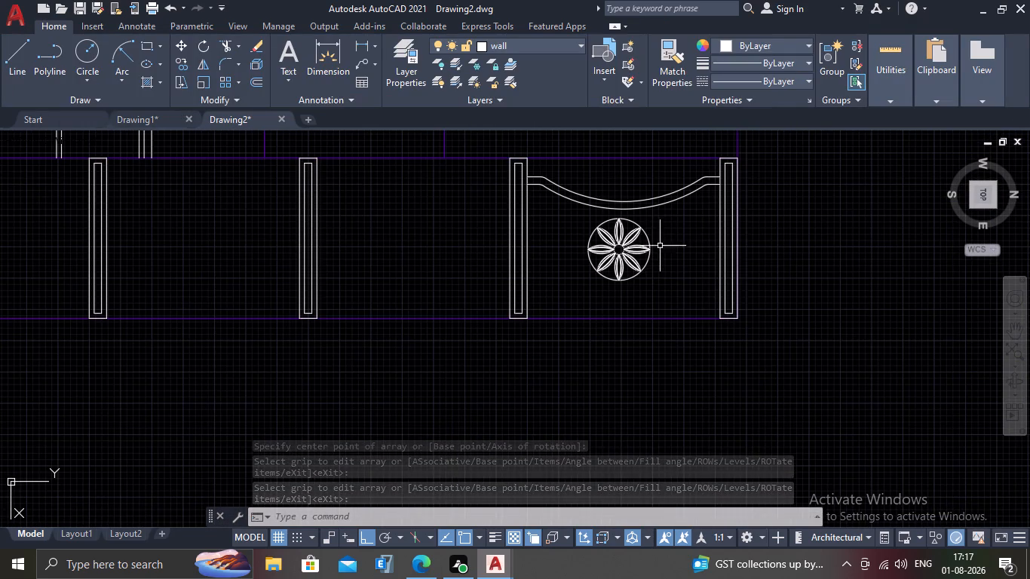
pyautogui.click(665, 222)
pyautogui.click(566, 297)
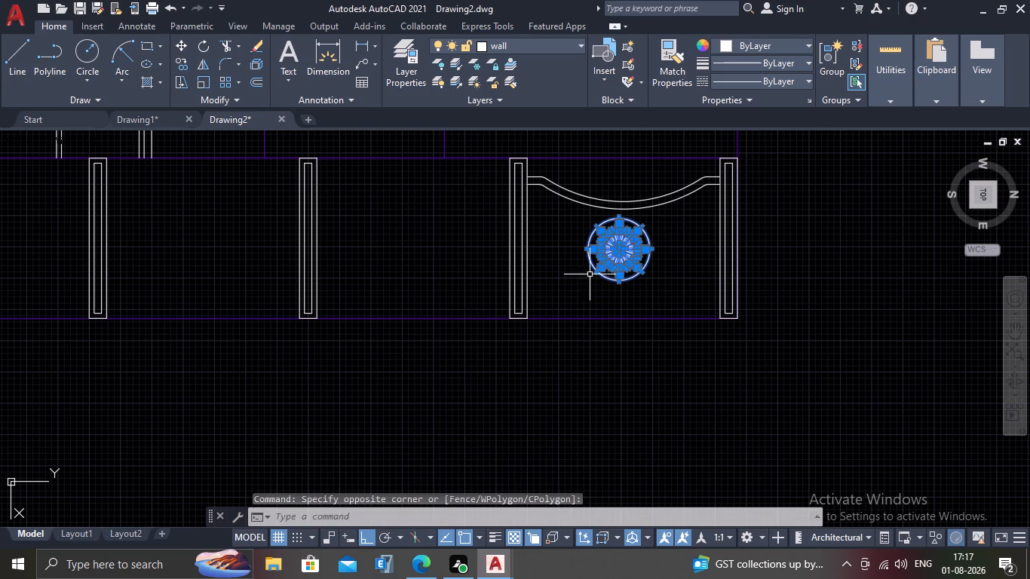
pyautogui.scroll(2, 602, 245)
pyautogui.press('m')
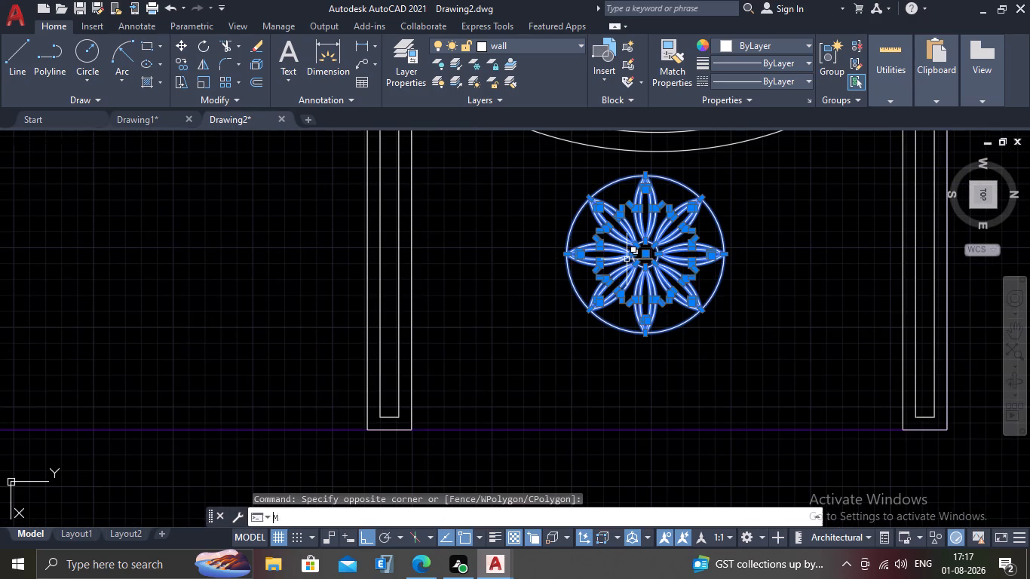
pyautogui.press('Return')
pyautogui.click(648, 251)
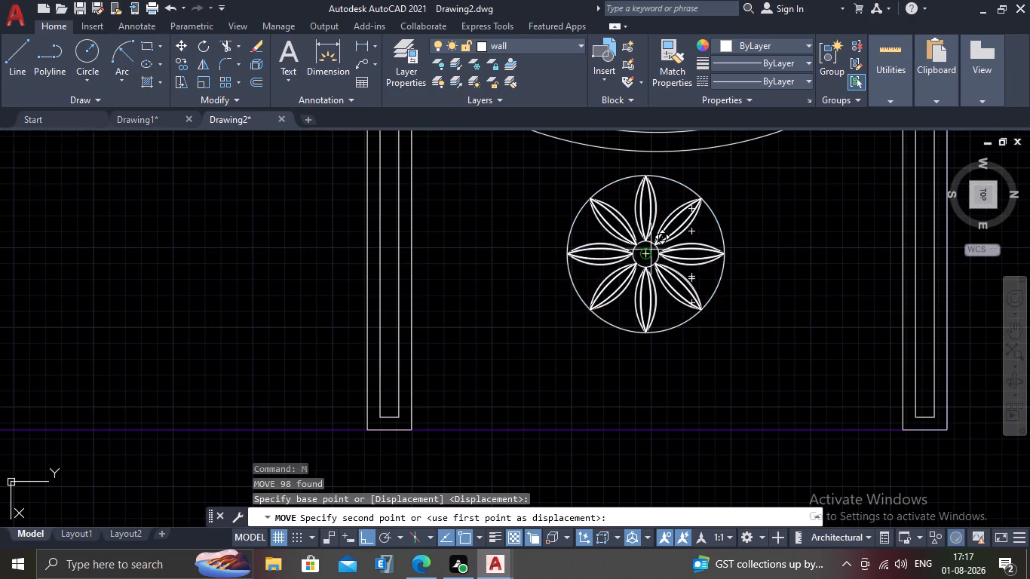
pyautogui.scroll(1, 658, 257)
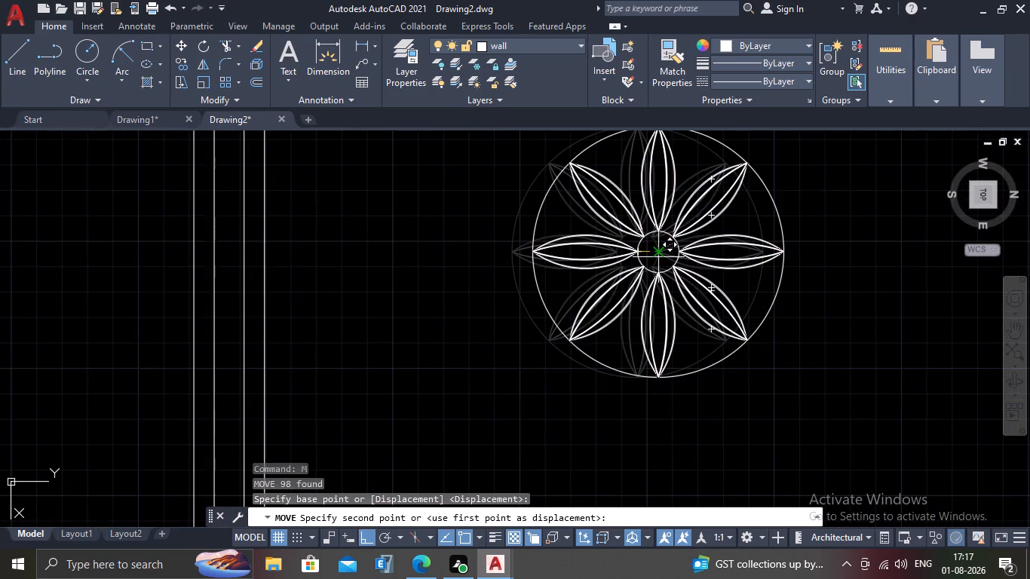
pyautogui.scroll(2, 658, 257)
pyautogui.click(658, 258)
pyautogui.scroll(-5, 658, 258)
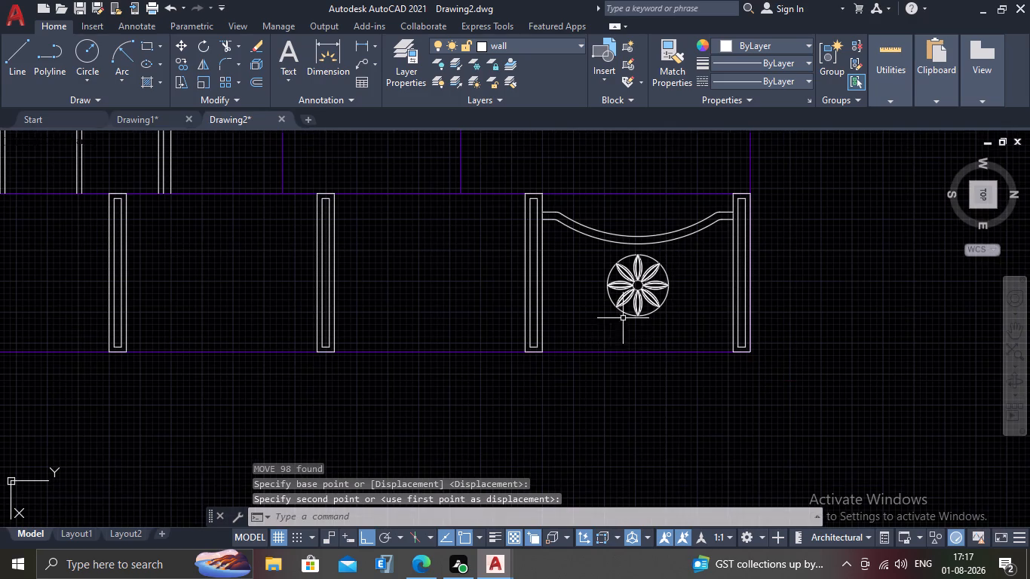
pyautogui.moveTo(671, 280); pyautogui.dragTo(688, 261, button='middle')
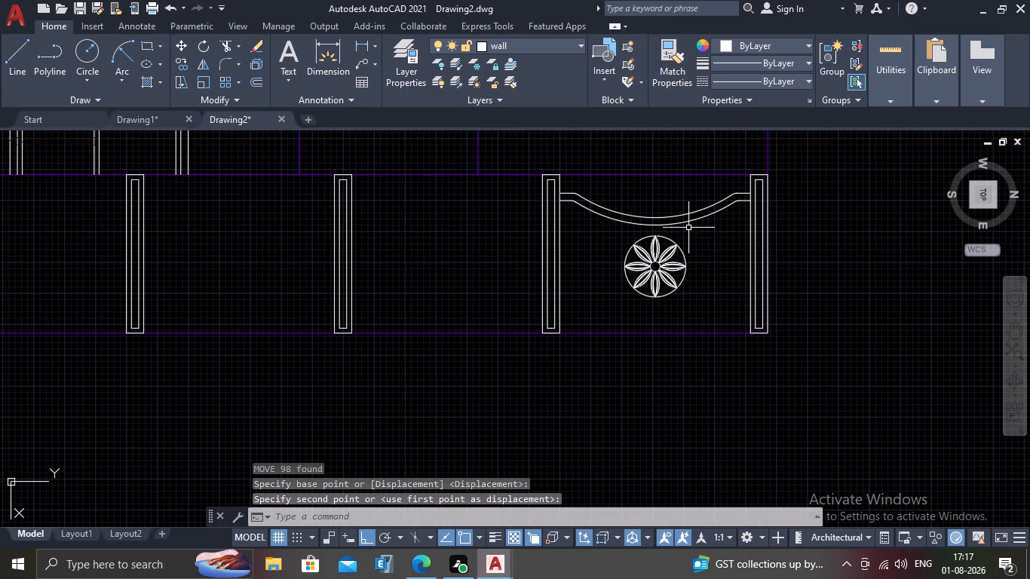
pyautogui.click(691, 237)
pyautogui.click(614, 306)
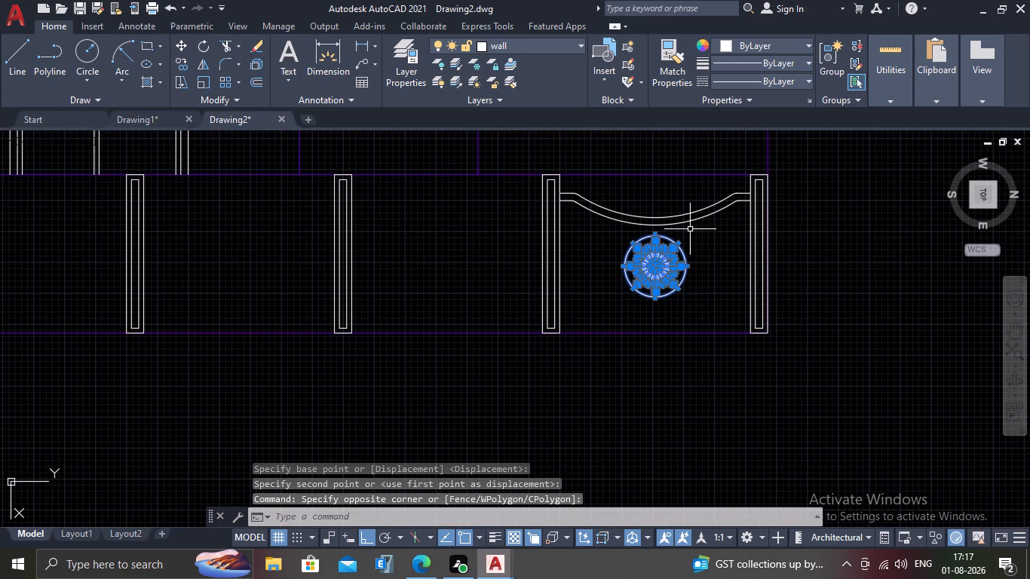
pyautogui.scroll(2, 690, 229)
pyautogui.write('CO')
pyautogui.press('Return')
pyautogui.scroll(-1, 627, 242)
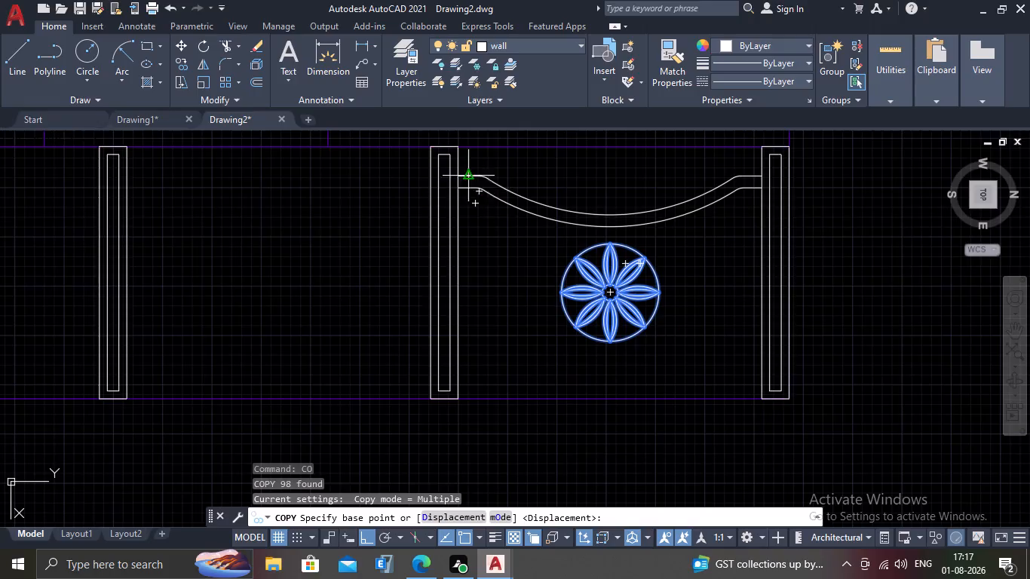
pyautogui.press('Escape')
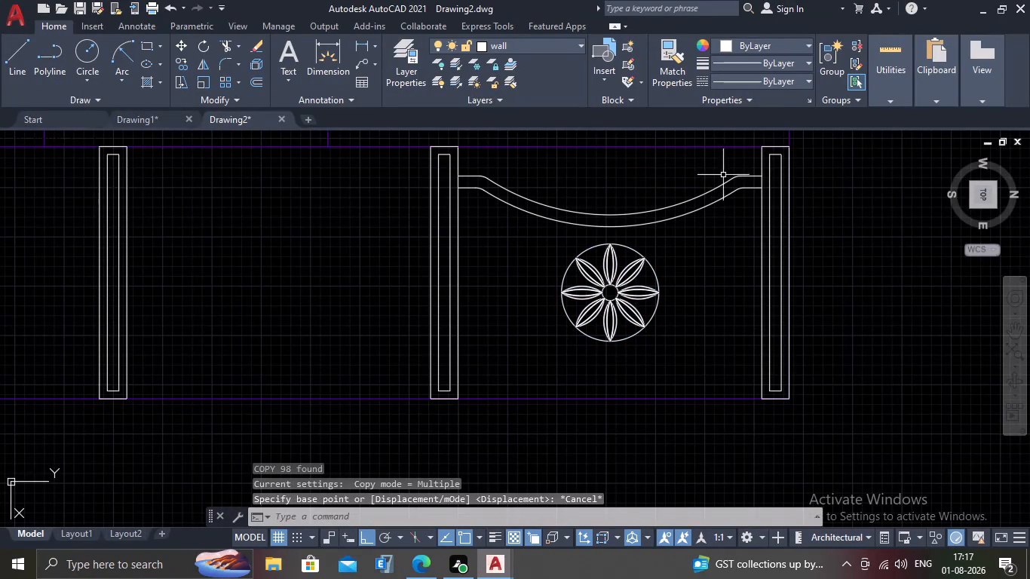
# Copy the rightmost bay's sagging rails and petal ornament into the adjacent bay, using the post's top-left corner as base point.
pyautogui.click(744, 165)
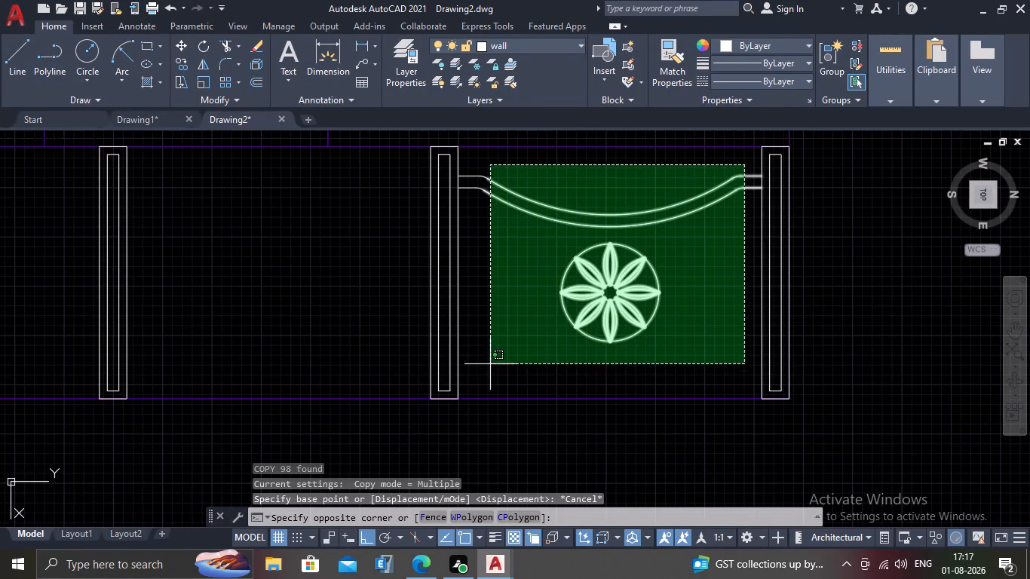
pyautogui.doubleClick(490, 364)
pyautogui.scroll(1, 473, 189)
pyautogui.click(496, 153)
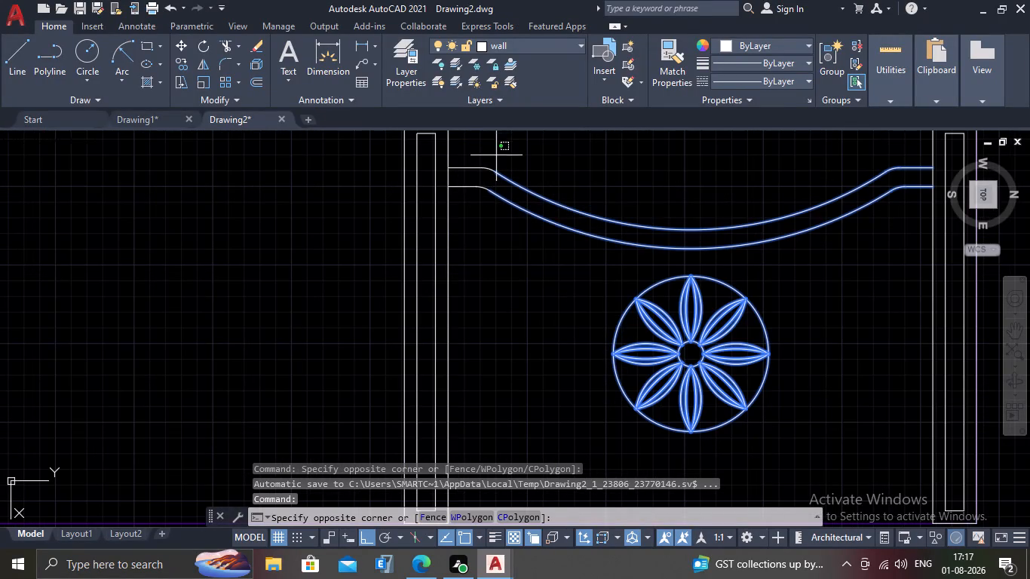
pyautogui.click(469, 230)
pyautogui.scroll(-2, 486, 268)
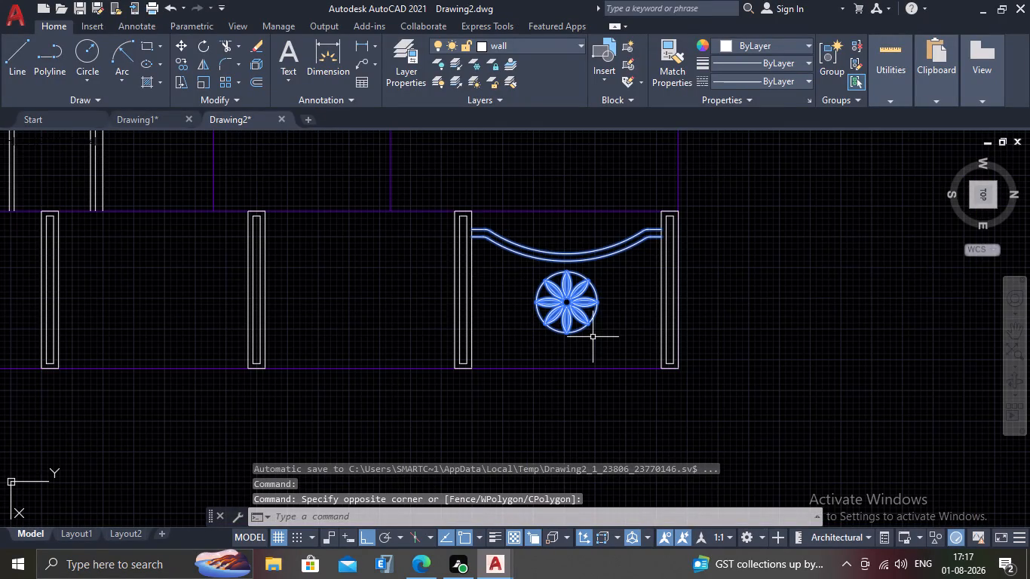
pyautogui.scroll(2, 510, 339)
pyautogui.scroll(-1, 510, 339)
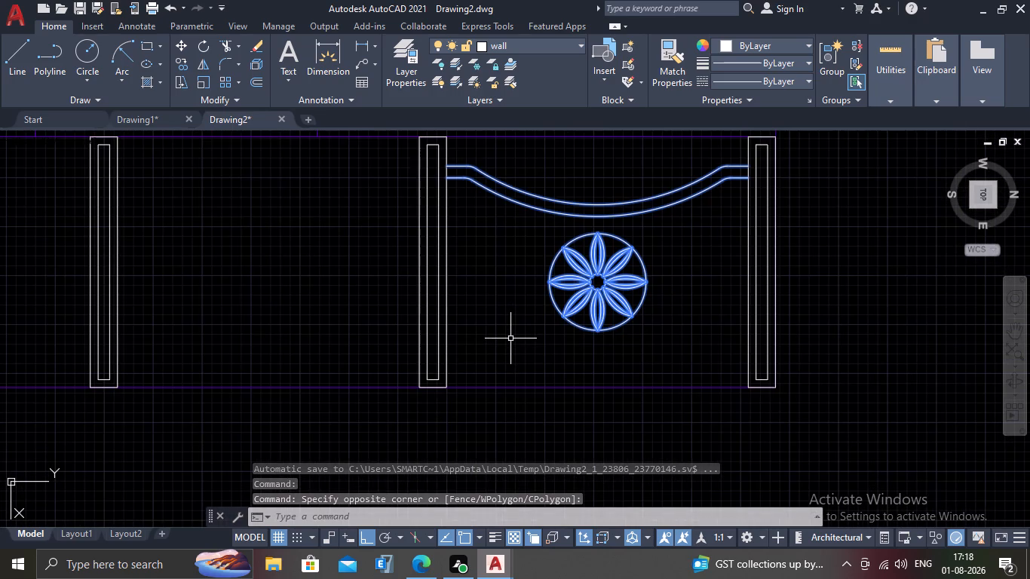
pyautogui.write('CO')
pyautogui.press('Return')
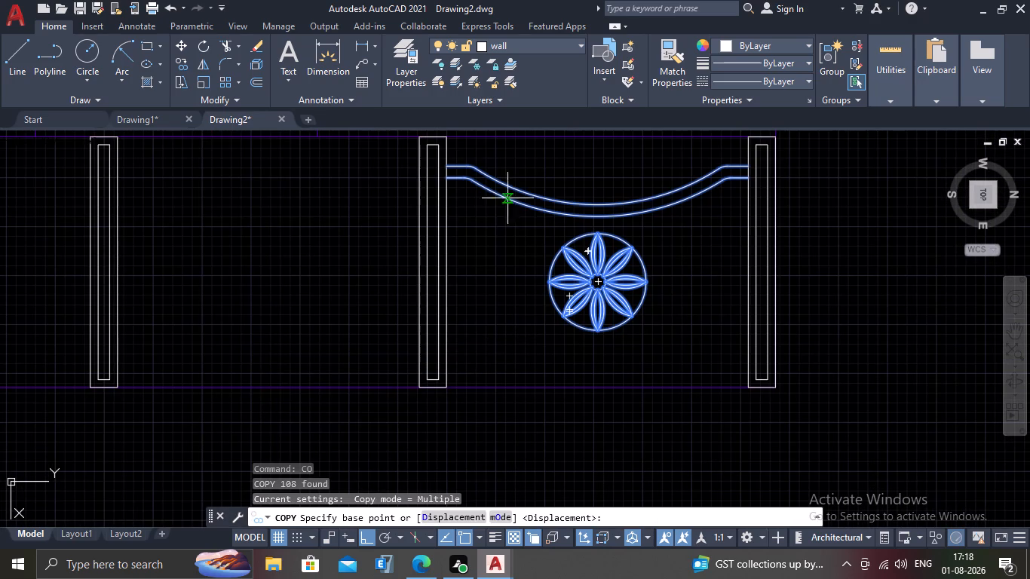
pyautogui.moveTo(748, 133); pyautogui.dragTo(732, 139)
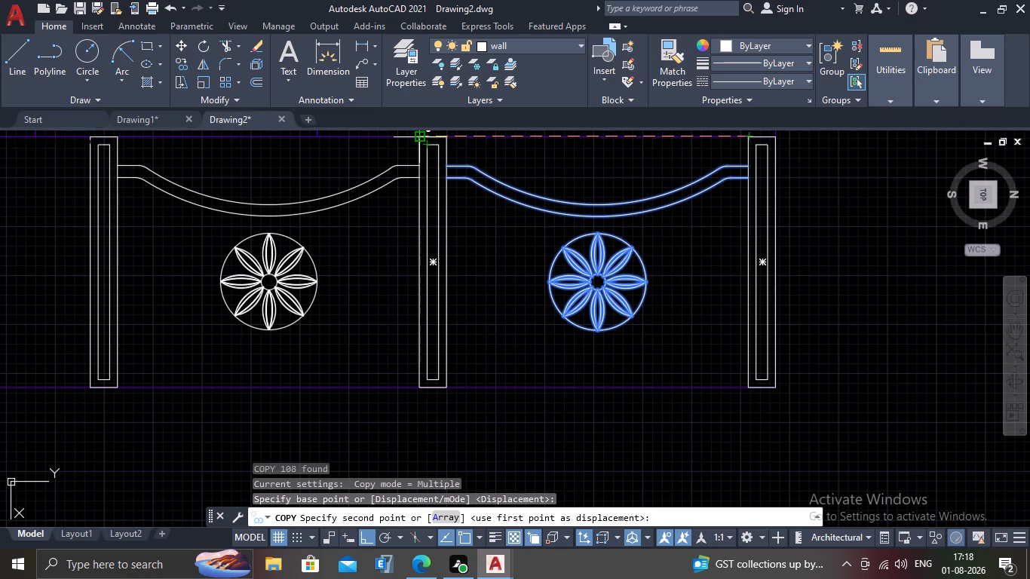
pyautogui.click(419, 136)
# Place three more copies of the rails and ornament in the following bays leftward, snapping each to its post's top-left corner.
pyautogui.scroll(-4, 413, 152)
pyautogui.moveTo(316, 186); pyautogui.dragTo(336, 187, button='middle')
pyautogui.scroll(1, 360, 163)
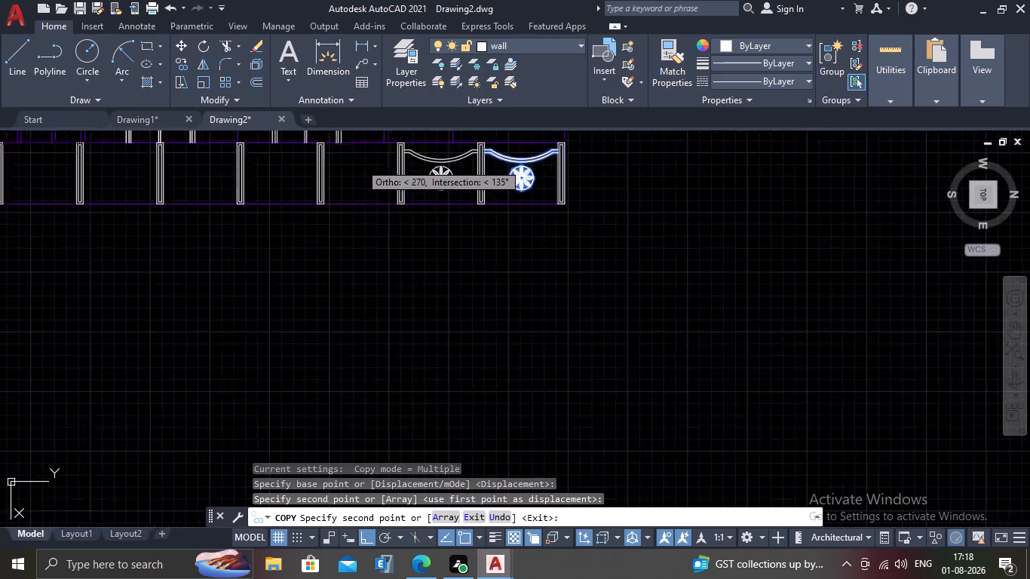
pyautogui.scroll(2, 360, 163)
pyautogui.moveTo(399, 170); pyautogui.dragTo(372, 338, button='middle')
pyautogui.scroll(2, 407, 303)
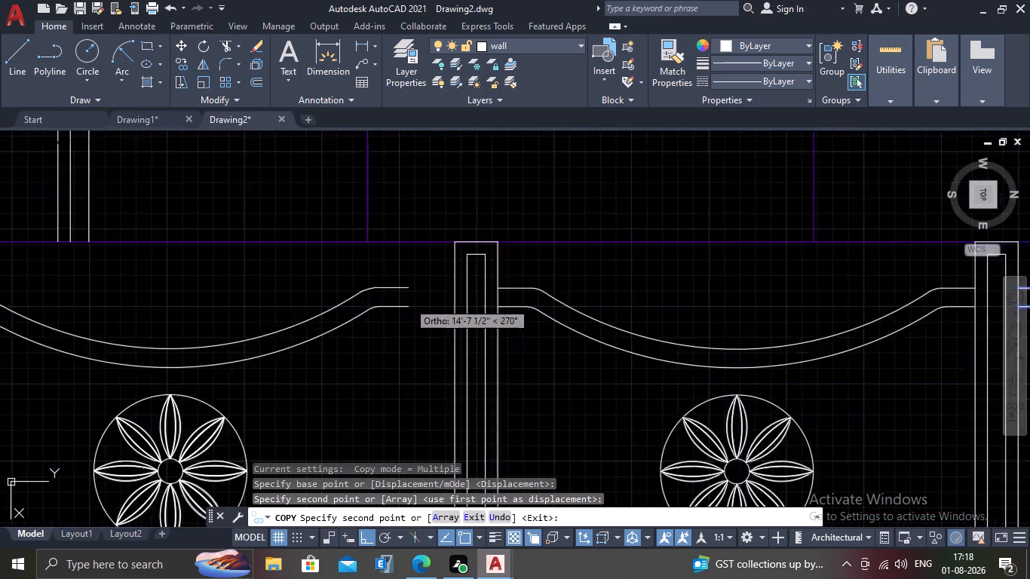
pyautogui.scroll(1, 408, 301)
pyautogui.click(480, 209)
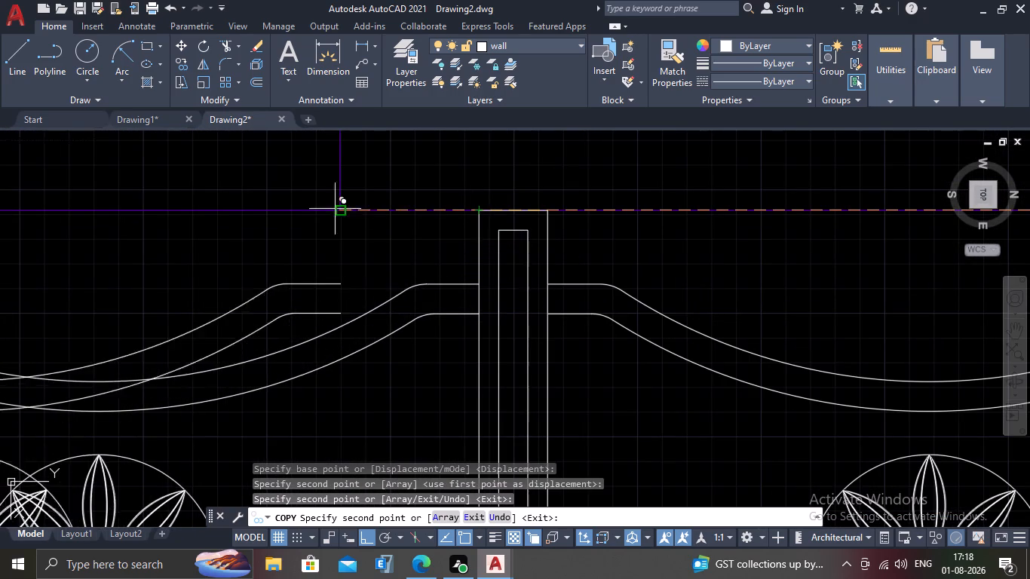
pyautogui.scroll(-2, 330, 207)
pyautogui.moveTo(224, 200); pyautogui.dragTo(336, 225, button='middle')
pyautogui.scroll(2, 167, 231)
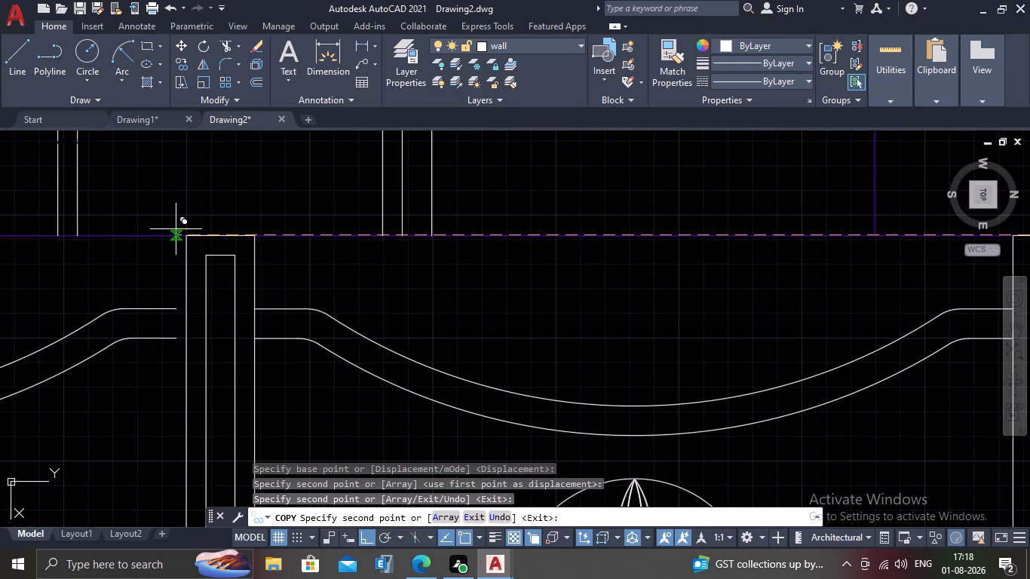
pyautogui.click(182, 234)
pyautogui.scroll(-3, 161, 238)
pyautogui.moveTo(80, 237); pyautogui.dragTo(356, 269, button='middle')
pyautogui.scroll(1, 213, 289)
pyautogui.click(255, 262)
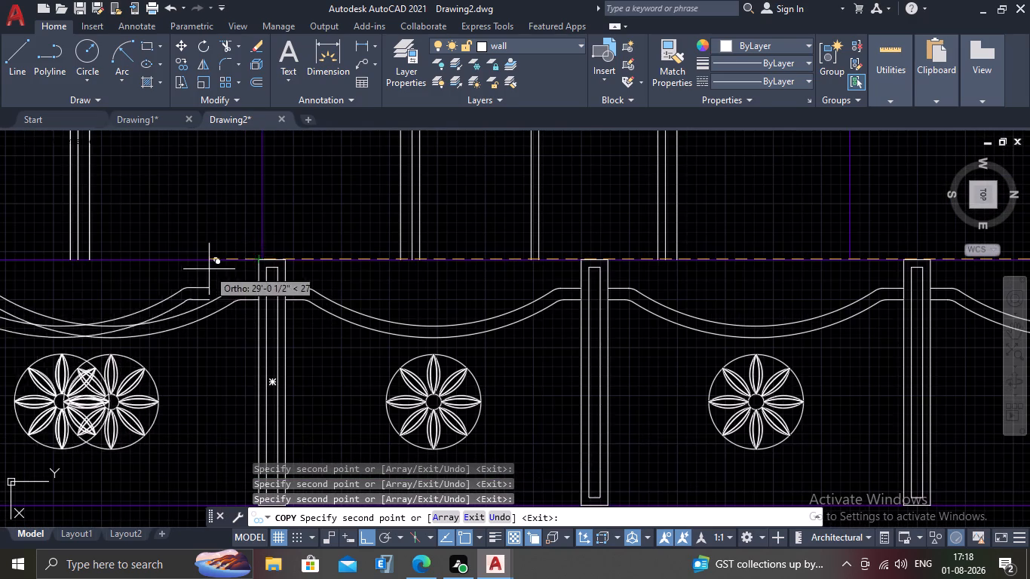
# Continue the multiple copy with rails and ornaments in the next three bays leftward, aligned to the post corners.
pyautogui.scroll(-3, 206, 270)
pyautogui.moveTo(137, 280); pyautogui.dragTo(174, 280, button='middle')
pyautogui.scroll(4, 176, 262)
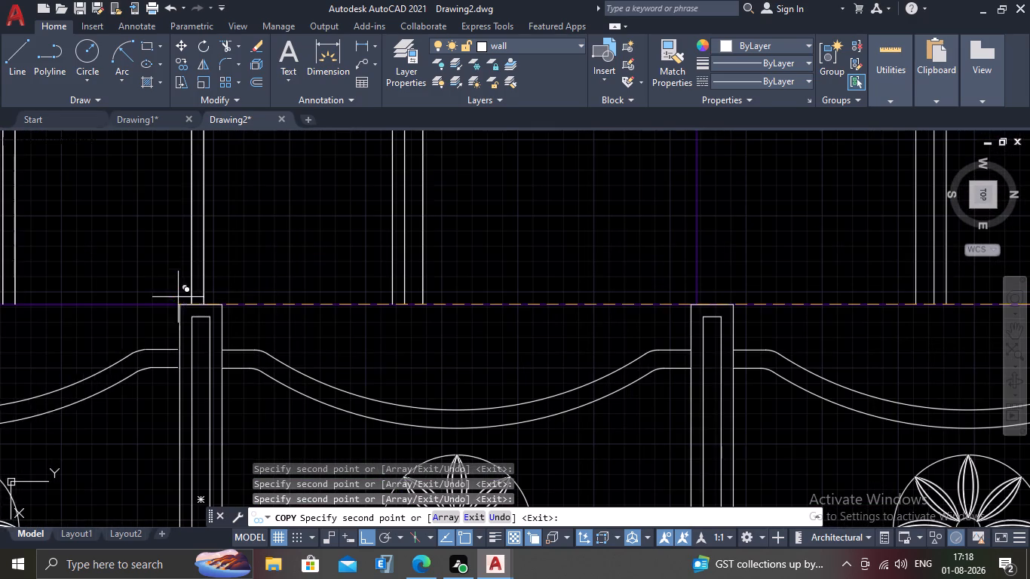
pyautogui.click(178, 309)
pyautogui.scroll(-2, 158, 300)
pyautogui.moveTo(136, 297); pyautogui.dragTo(425, 342, button='middle')
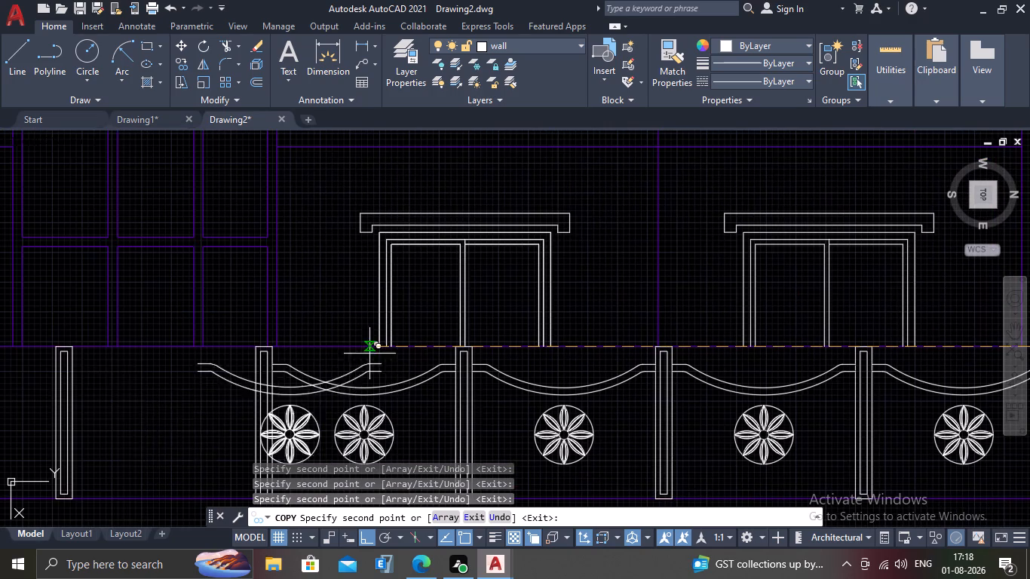
pyautogui.click(251, 348)
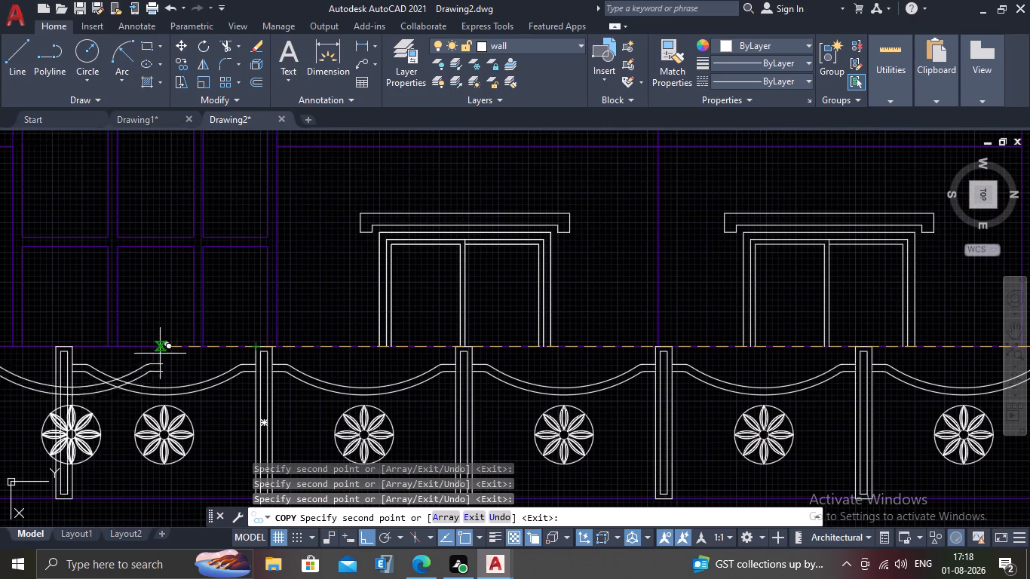
pyautogui.click(53, 347)
# Copy the rails and ornament into the last three full bays, up to the leftmost post.
pyautogui.scroll(-2, 49, 347)
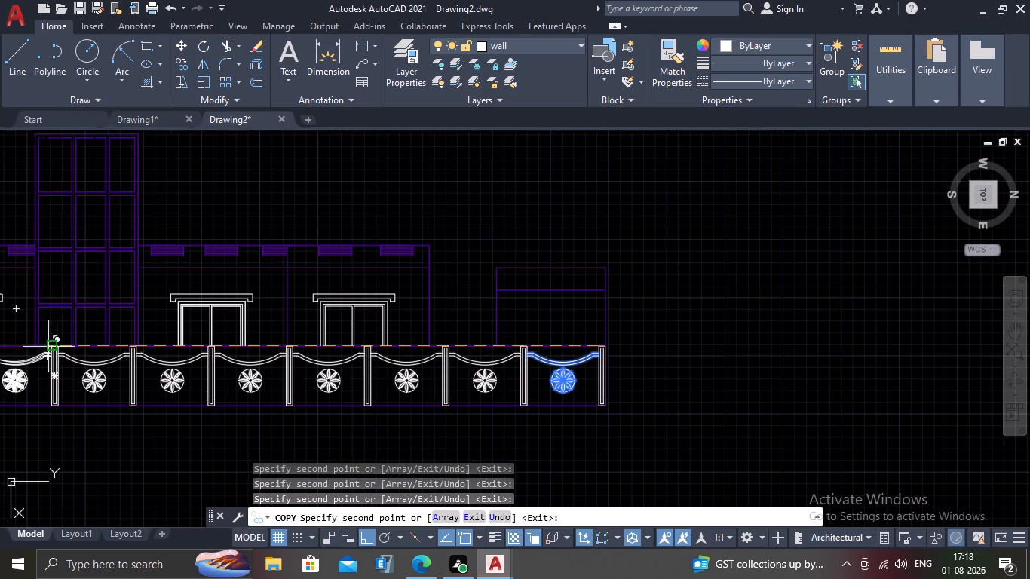
pyautogui.moveTo(17, 345); pyautogui.dragTo(374, 349, button='middle')
pyautogui.scroll(2, 300, 363)
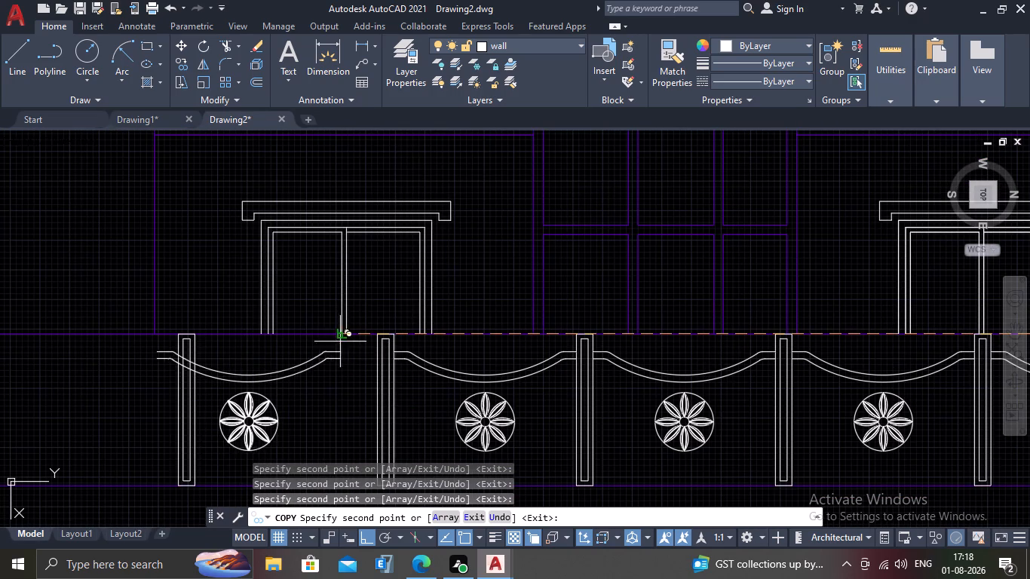
pyautogui.moveTo(374, 334); pyautogui.dragTo(354, 336)
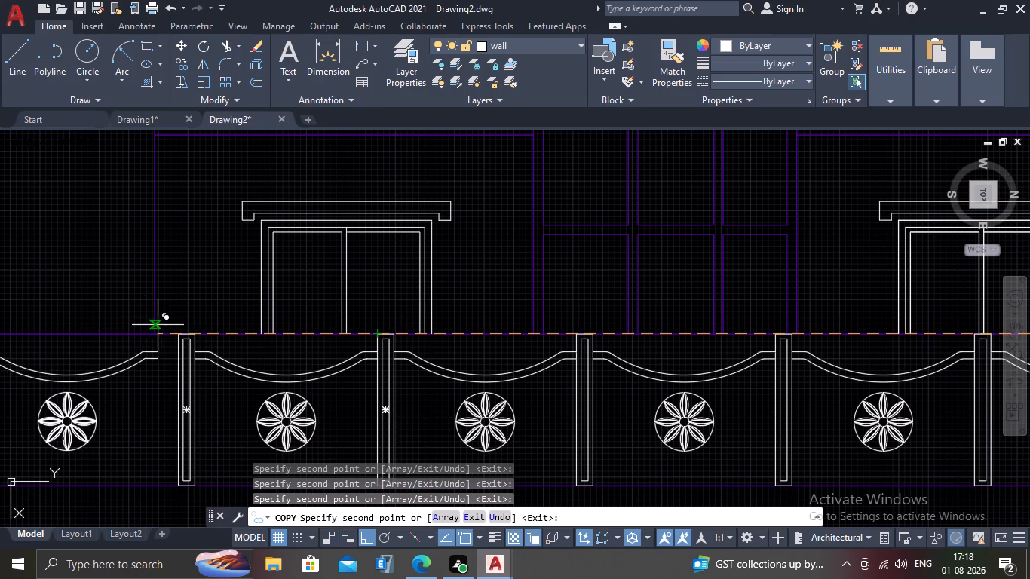
pyautogui.click(178, 332)
pyautogui.scroll(-2, 116, 342)
pyautogui.moveTo(89, 347); pyautogui.dragTo(176, 354, button='middle')
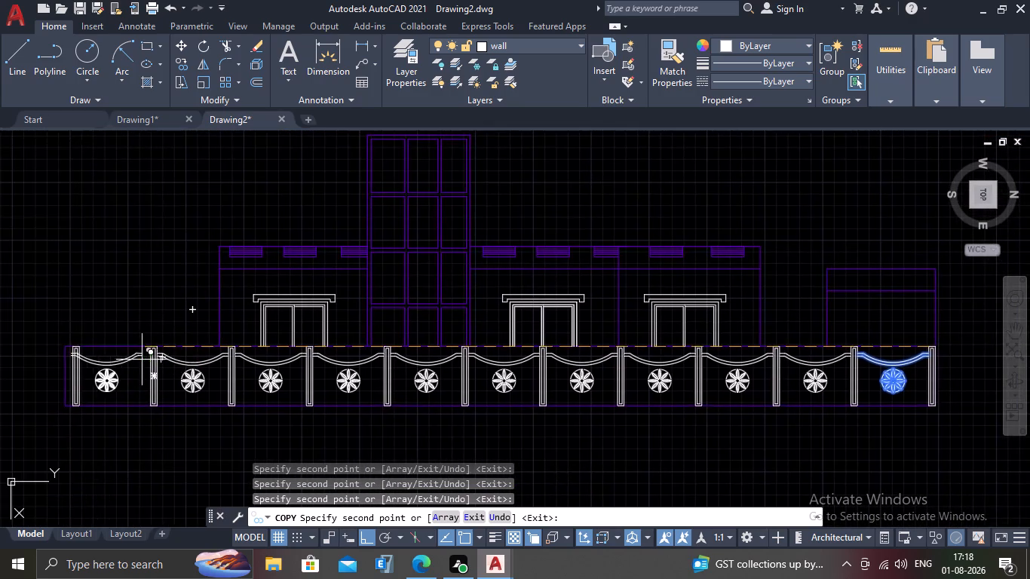
pyautogui.scroll(2, 135, 353)
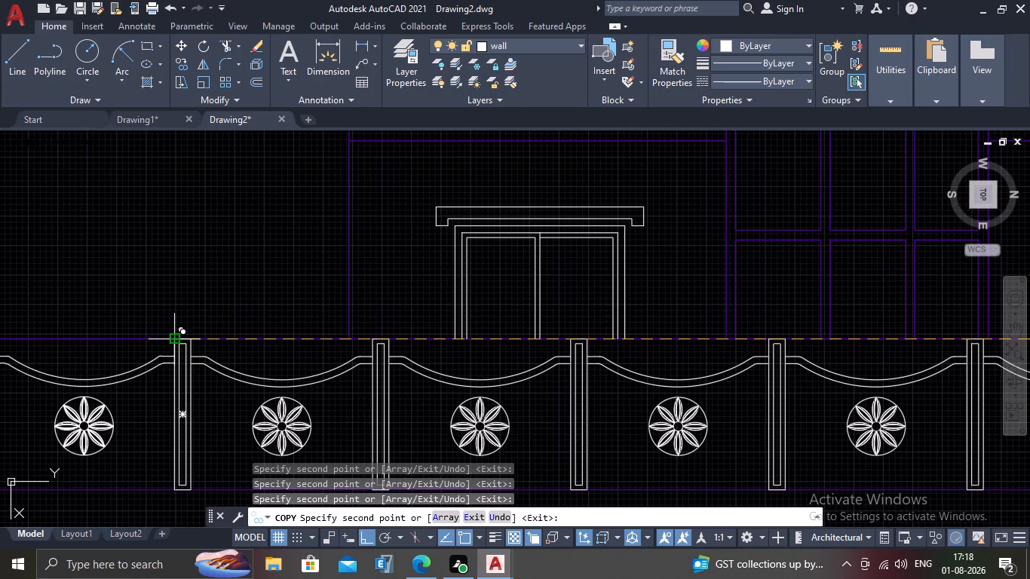
pyautogui.click(170, 340)
# Place a final copy of the rails and ornament beyond the leftmost post, snapped to its top-left corner, and finish copying.
pyautogui.scroll(-2, 11, 362)
pyautogui.moveTo(42, 365); pyautogui.dragTo(265, 364, button='middle')
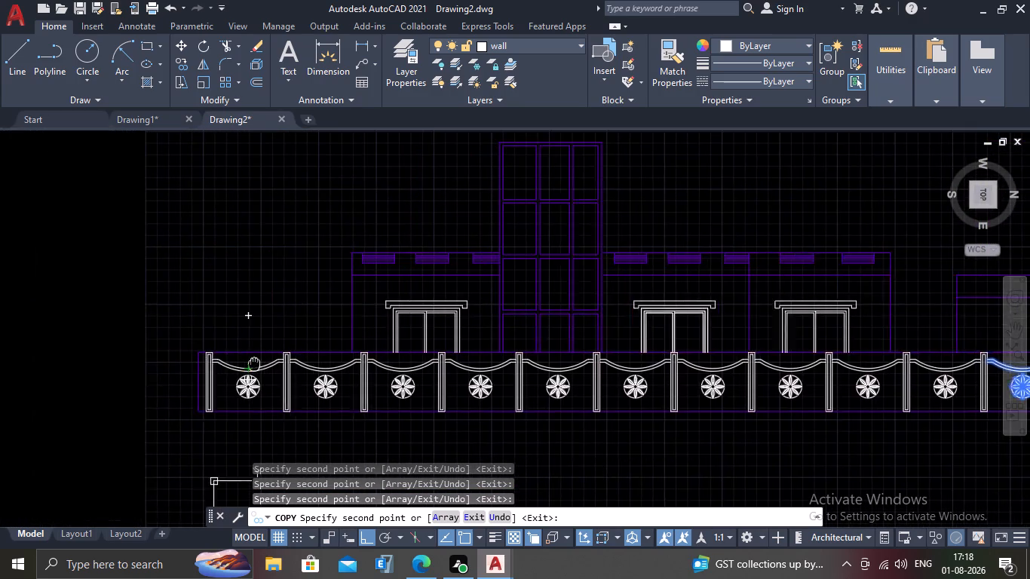
pyautogui.moveTo(265, 364); pyautogui.dragTo(269, 365, button='middle')
pyautogui.scroll(4, 228, 375)
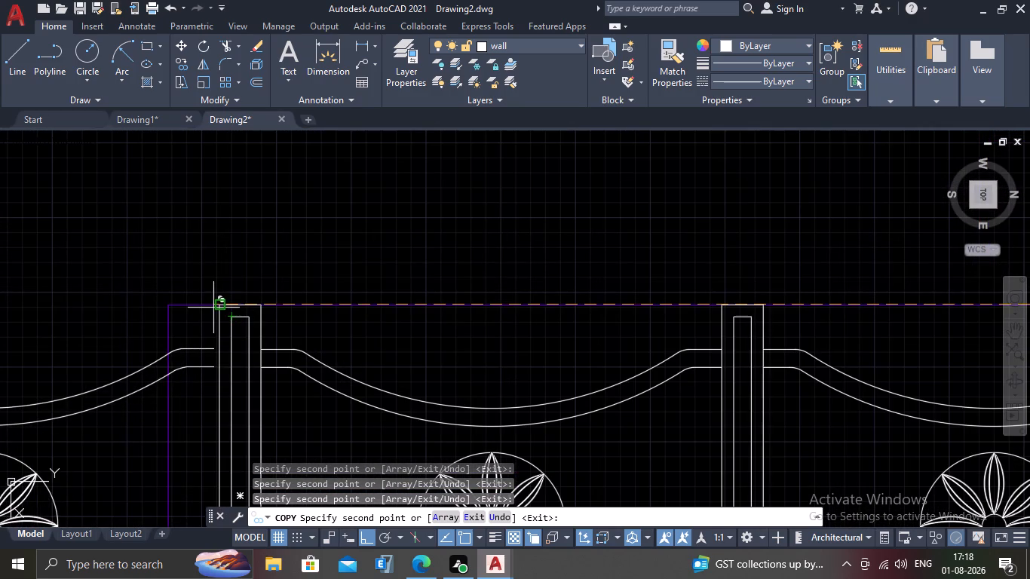
pyautogui.click(215, 305)
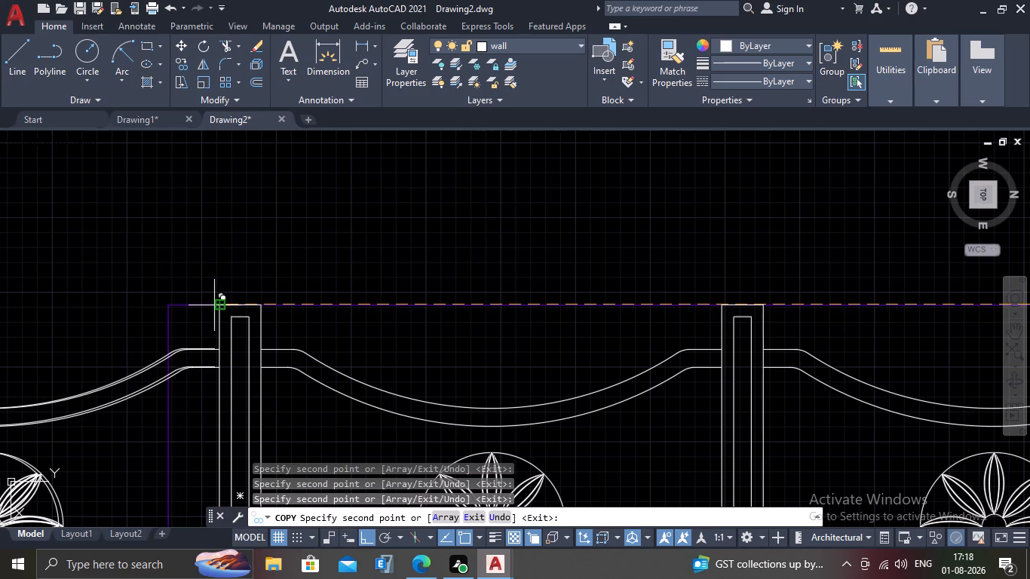
pyautogui.press('Escape')
# Trim the sagging rail arcs that extend past the compound wall's left edge.
pyautogui.moveTo(128, 393); pyautogui.dragTo(238, 342, button='middle')
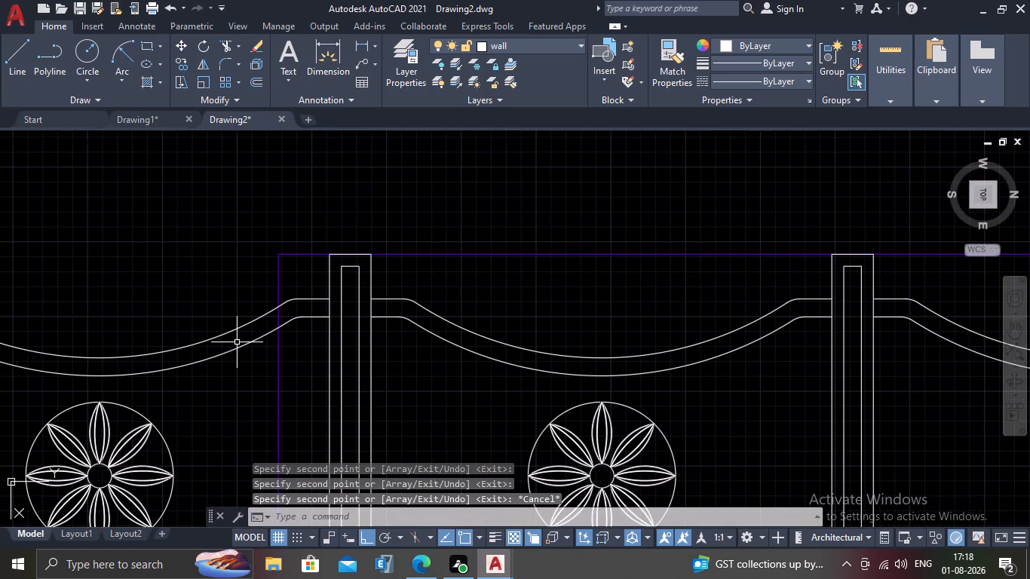
pyautogui.write('TR')
pyautogui.press('Return')
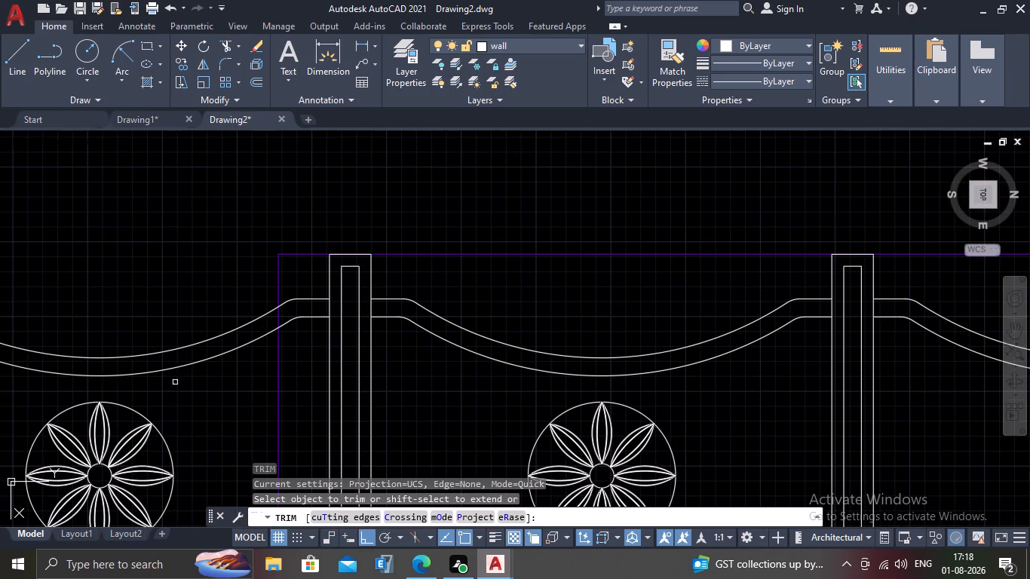
pyautogui.moveTo(173, 333); pyautogui.dragTo(175, 342)
pyautogui.click(187, 385)
pyautogui.scroll(-2, 182, 376)
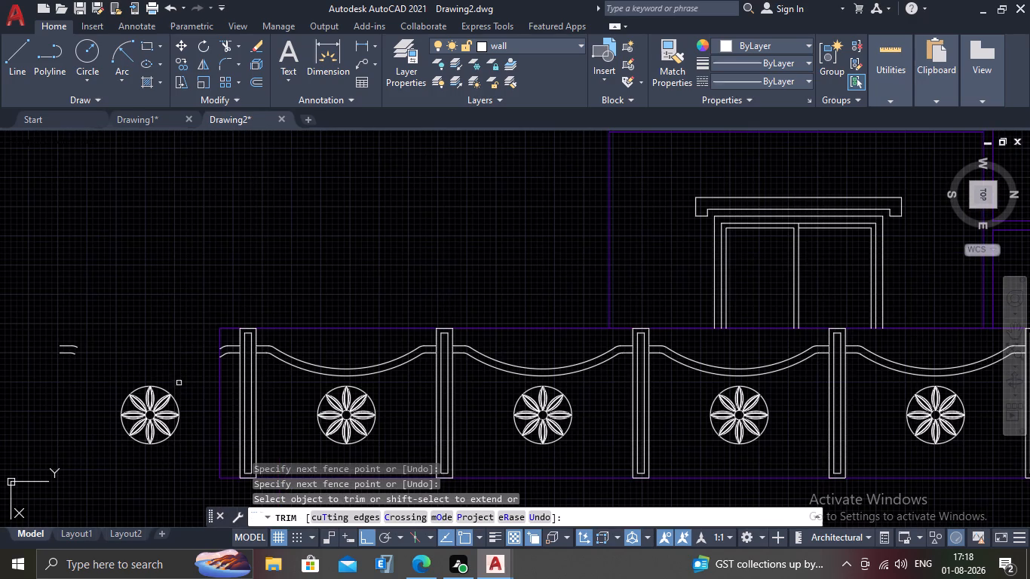
pyautogui.moveTo(73, 320); pyautogui.dragTo(72, 344)
pyautogui.press('Escape')
# Delete the leftover petal ornament and the detached rail ends outside the wall's left edge.
pyautogui.moveTo(184, 360); pyautogui.dragTo(181, 372)
pyautogui.click(103, 459)
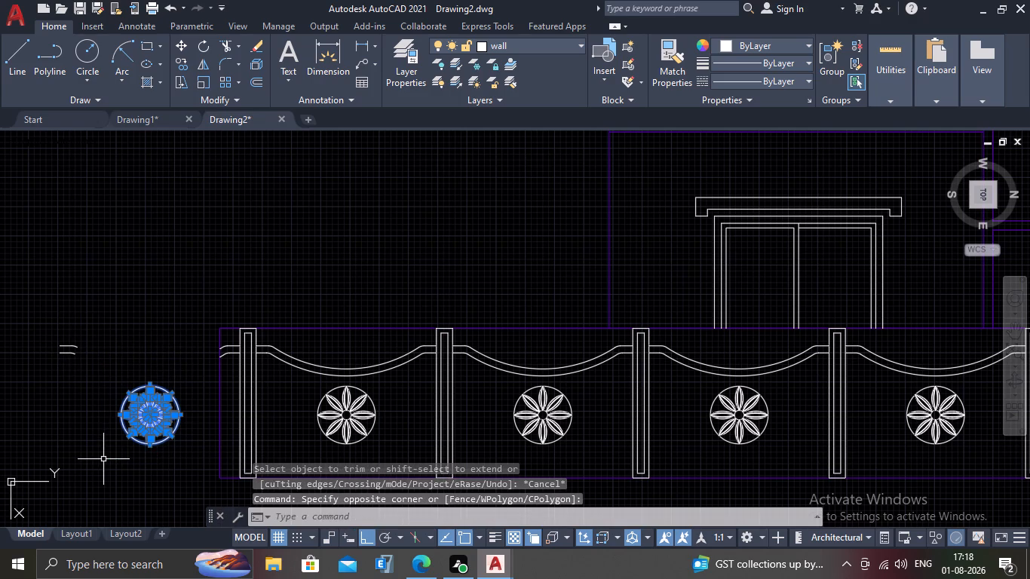
pyautogui.press('Delete')
pyautogui.moveTo(86, 314); pyautogui.dragTo(83, 337)
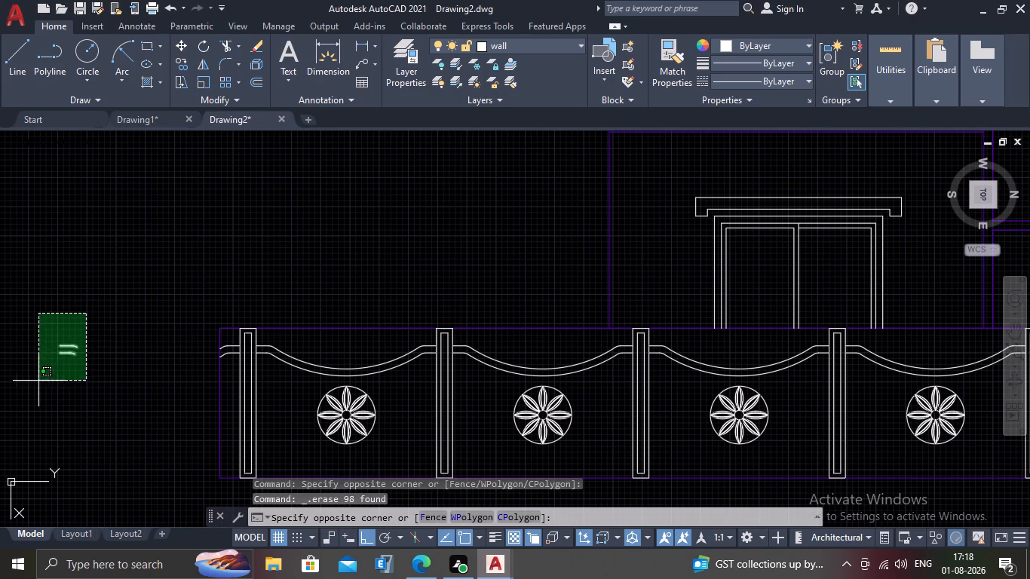
pyautogui.click(29, 381)
pyautogui.press('Delete')
pyautogui.scroll(-2, 87, 372)
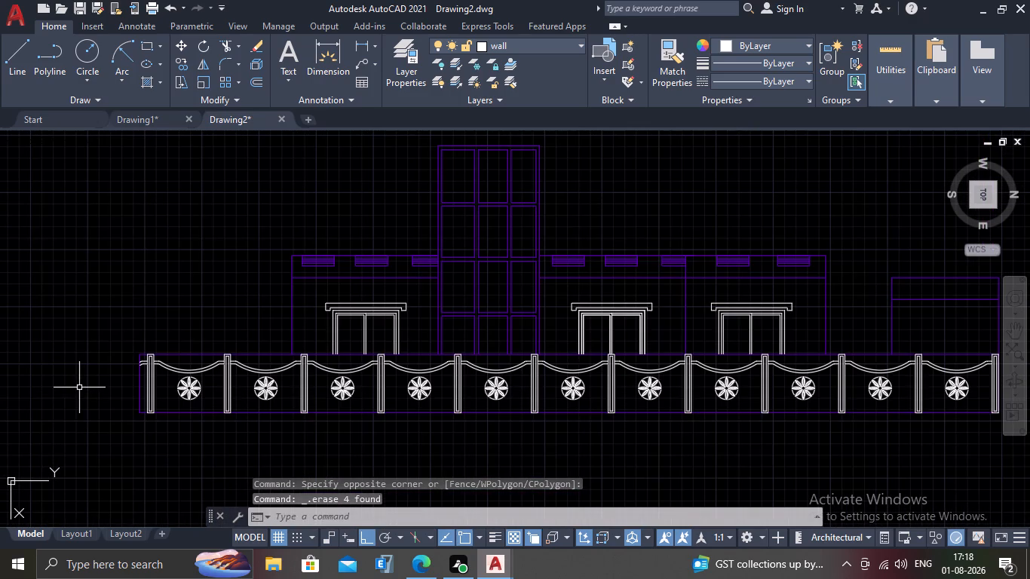
pyautogui.press('Escape')
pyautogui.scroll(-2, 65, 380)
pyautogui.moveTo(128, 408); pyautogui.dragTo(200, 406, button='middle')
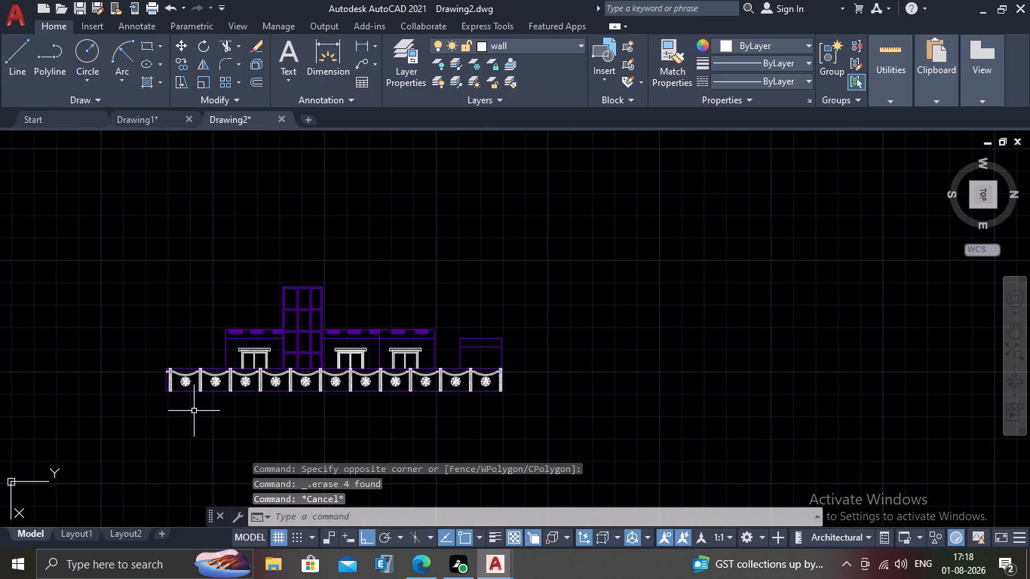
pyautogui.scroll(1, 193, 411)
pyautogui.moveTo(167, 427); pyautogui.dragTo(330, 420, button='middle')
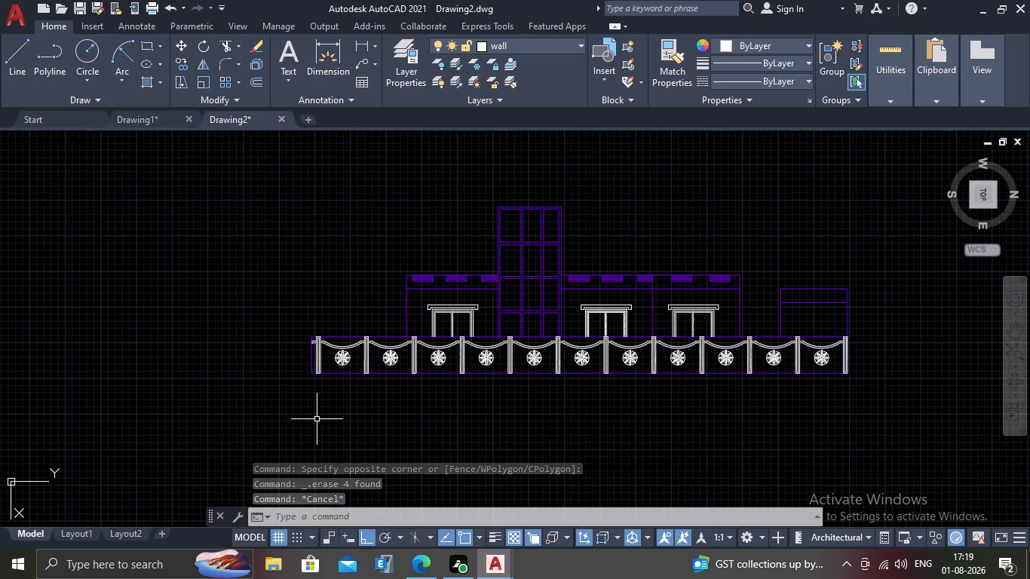
# Add the multiline text "RIGHT ELEVATION" in the empty area below the compound wall.
pyautogui.scroll(-1, 318, 412)
pyautogui.moveTo(318, 412); pyautogui.dragTo(378, 385, button='middle')
pyautogui.scroll(1, 411, 378)
pyautogui.moveTo(449, 390); pyautogui.dragTo(336, 348, button='middle')
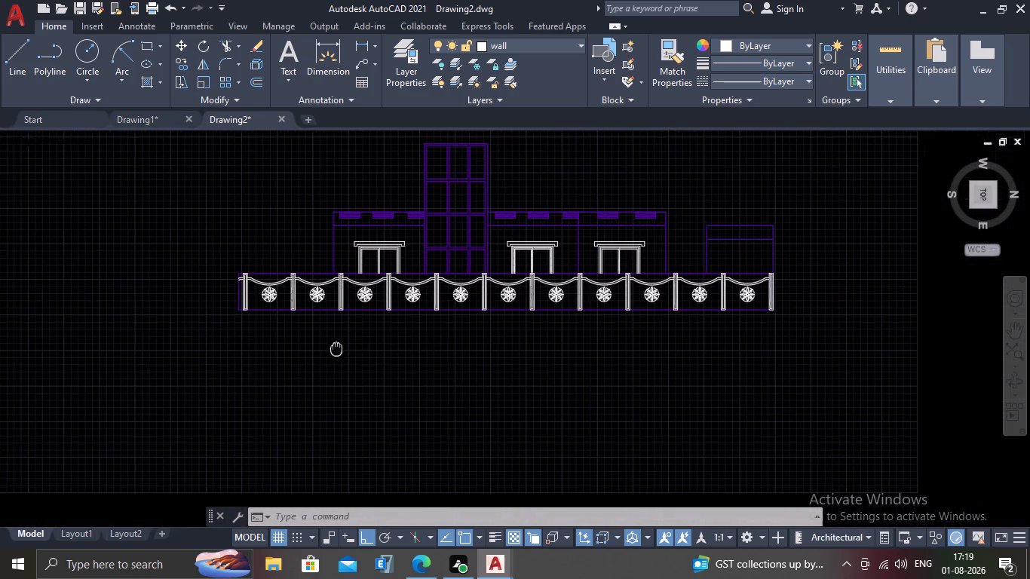
pyautogui.scroll(-1, 464, 313)
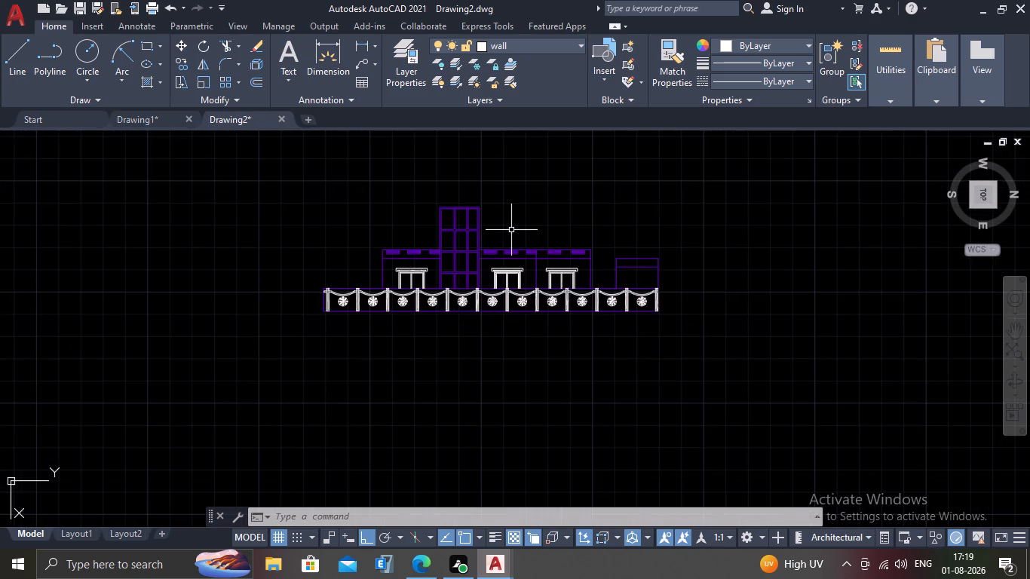
pyautogui.scroll(2, 517, 228)
pyautogui.scroll(-2, 345, 412)
pyautogui.moveTo(336, 451); pyautogui.dragTo(346, 340, button='middle')
pyautogui.scroll(1, 347, 348)
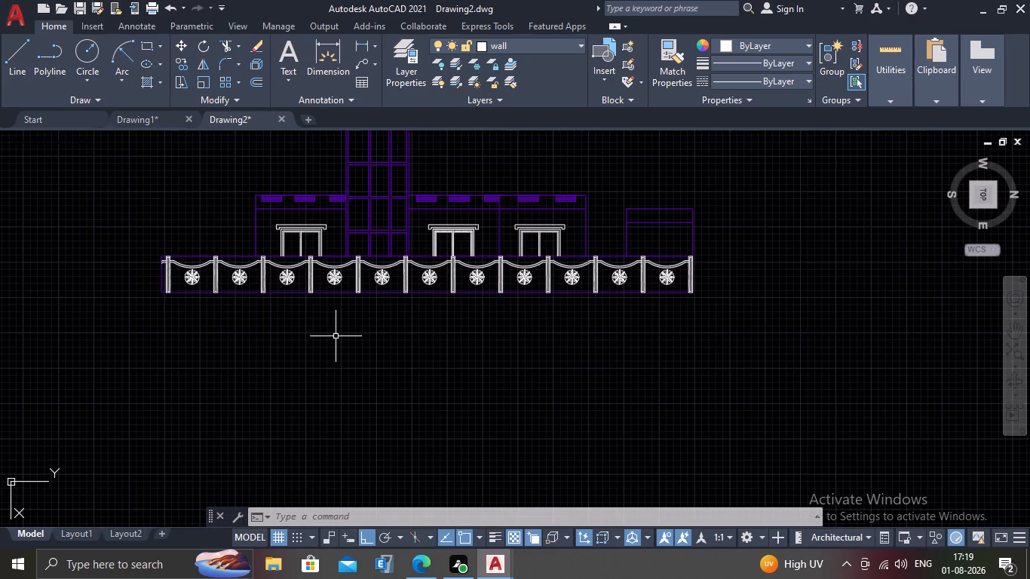
pyautogui.write('MT')
pyautogui.press('Return')
pyautogui.moveTo(345, 326); pyautogui.dragTo(366, 330)
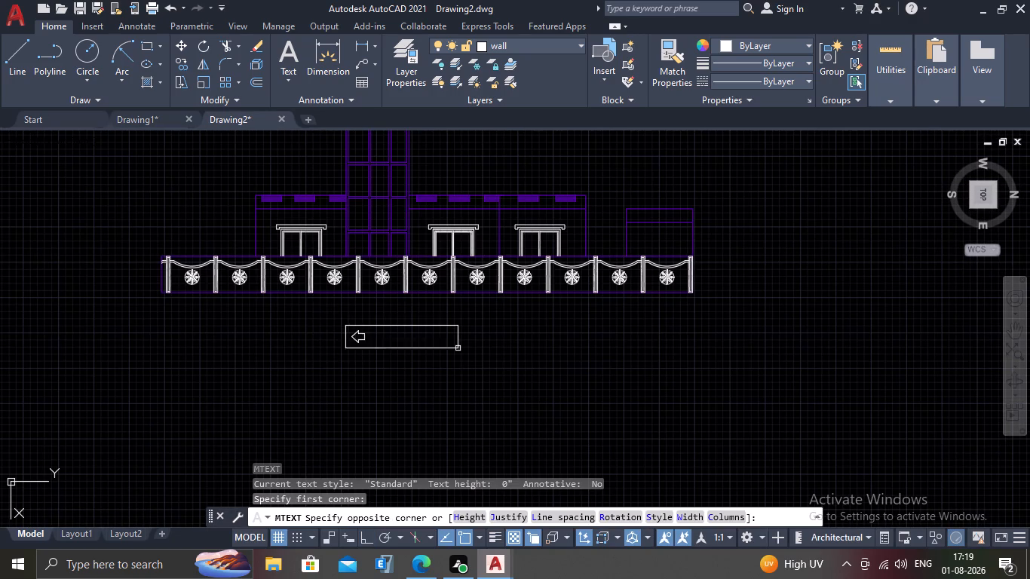
pyautogui.click(600, 386)
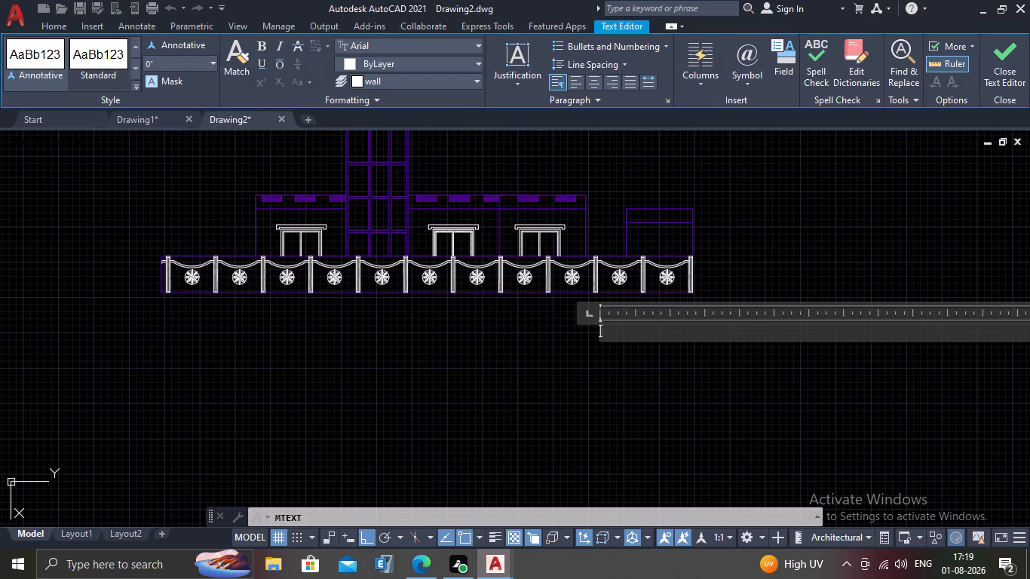
pyautogui.press('r')
pyautogui.write('IGHT')
pyautogui.press('space')
pyautogui.write('ELEVATION')
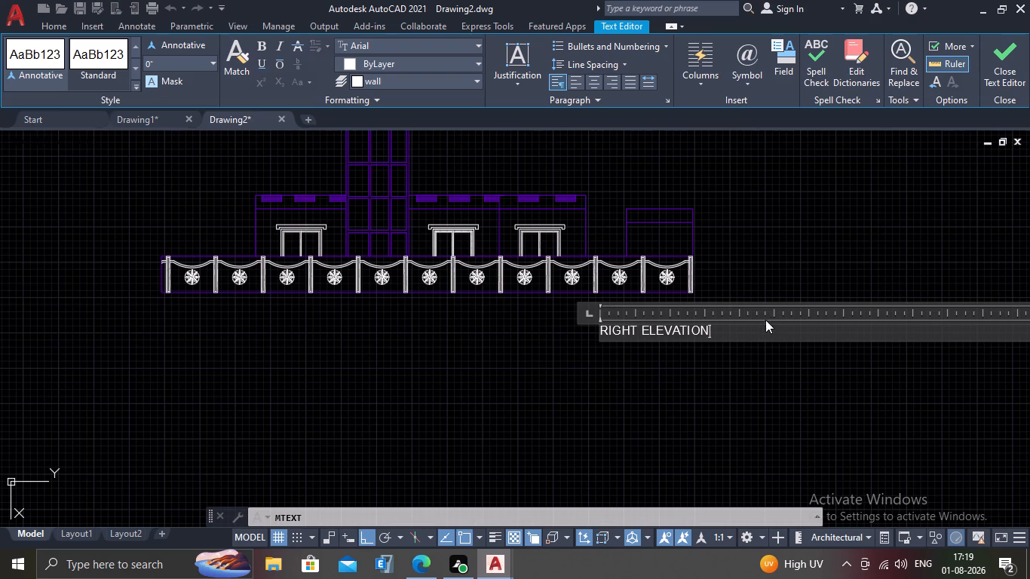
# Set the whole "RIGHT ELEVATION" text to a height of 1'-8" and finish editing it.
pyautogui.moveTo(731, 329); pyautogui.dragTo(467, 342)
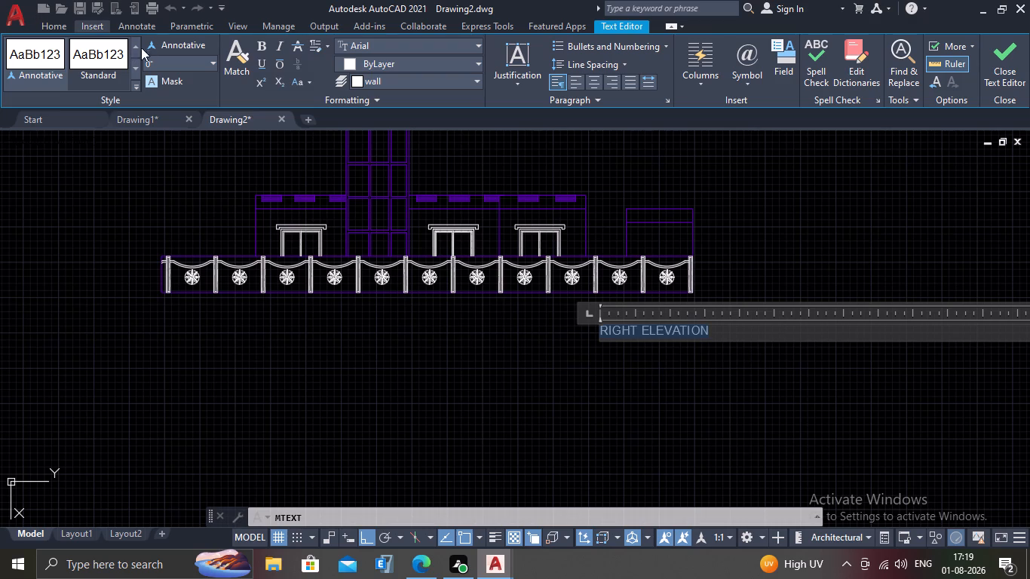
pyautogui.moveTo(172, 60); pyautogui.dragTo(13, 68)
pyautogui.write("1'")
pyautogui.press('Return')
pyautogui.click(213, 341)
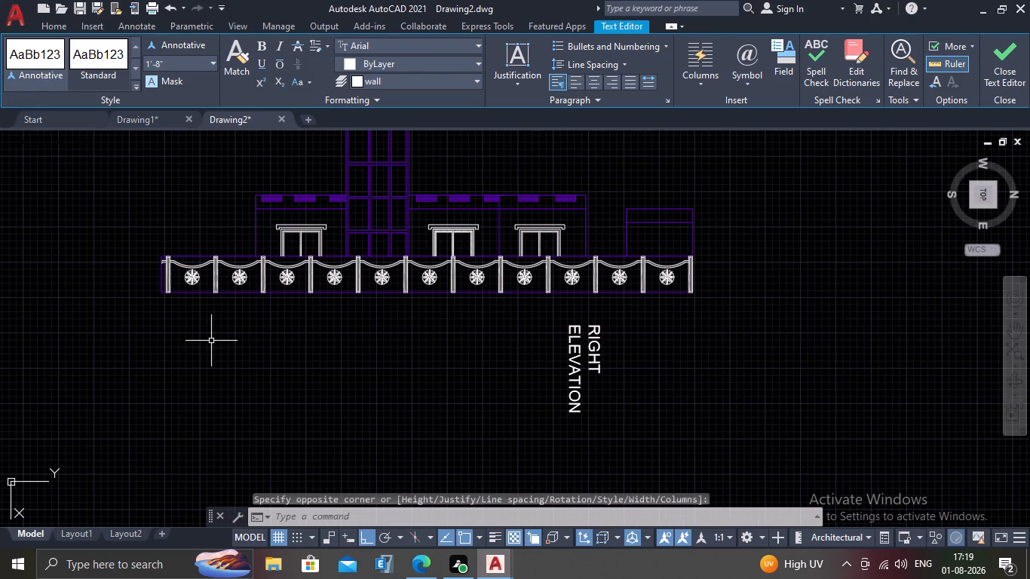
# Rotate the "RIGHT ELEVATION" title 90° about its insertion corner so it reads horizontally.
pyautogui.scroll(-1, 199, 342)
pyautogui.scroll(2, 485, 406)
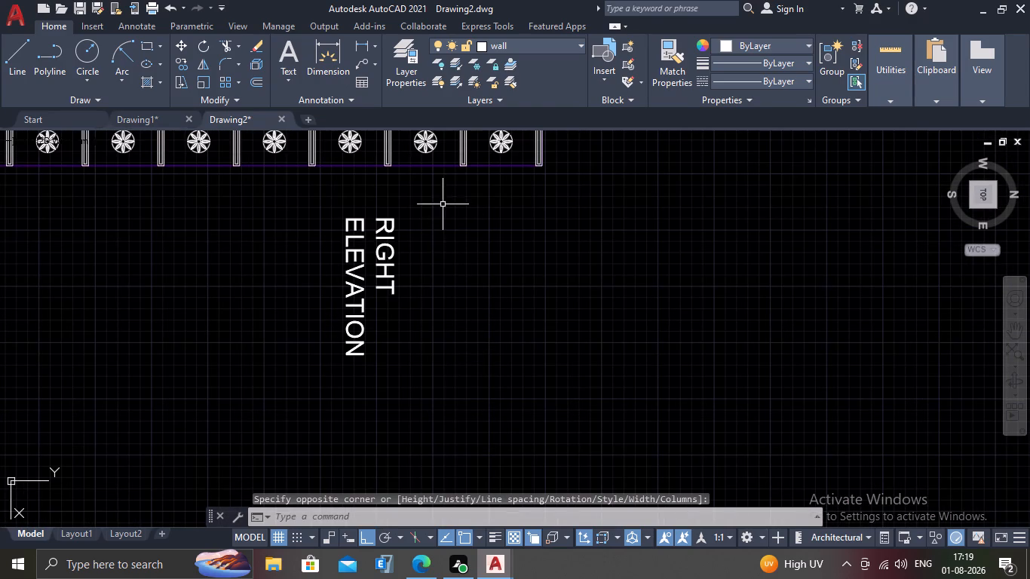
pyautogui.click(443, 204)
pyautogui.click(303, 375)
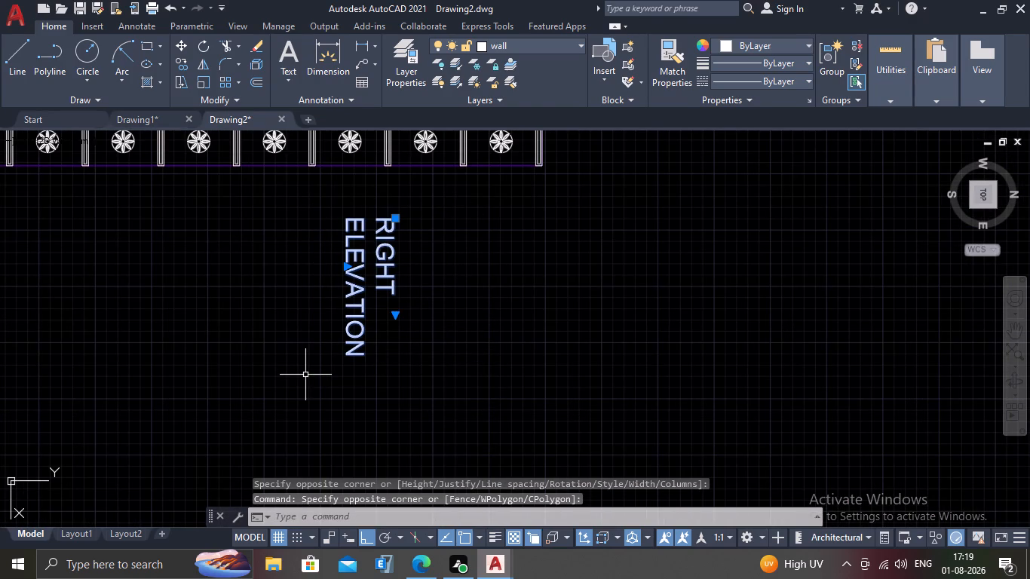
pyautogui.write('RO')
pyautogui.press('Return')
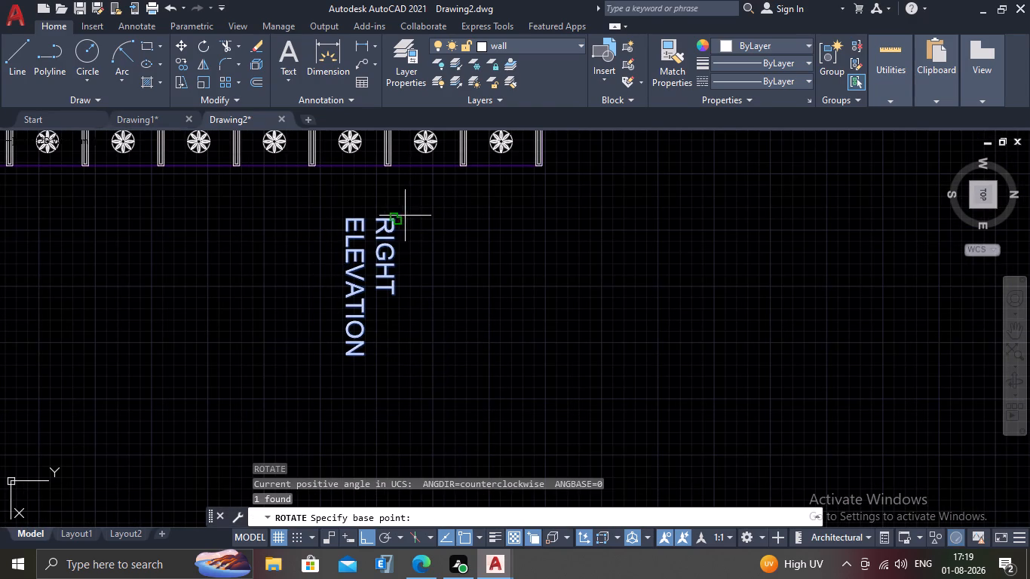
pyautogui.click(392, 221)
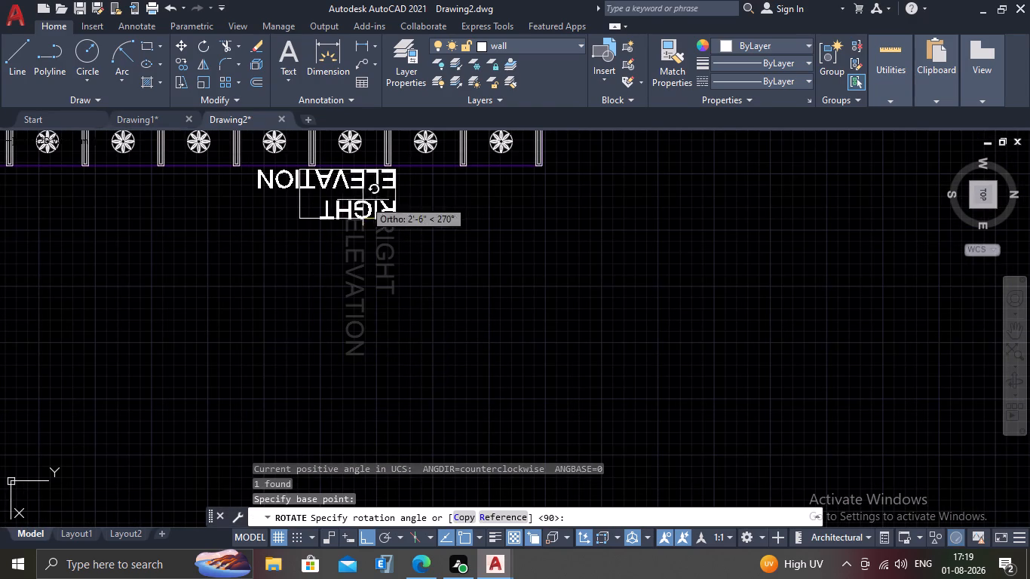
pyautogui.click(558, 301)
# Widen the title's text frame so "RIGHT ELEVATION" fits on a single line.
pyautogui.click(517, 255)
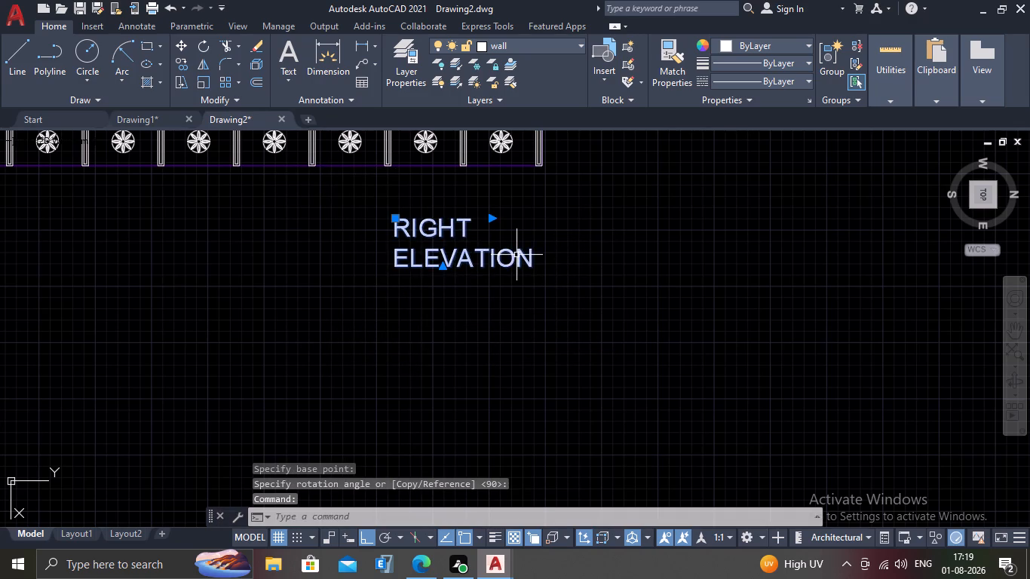
pyautogui.click(489, 218)
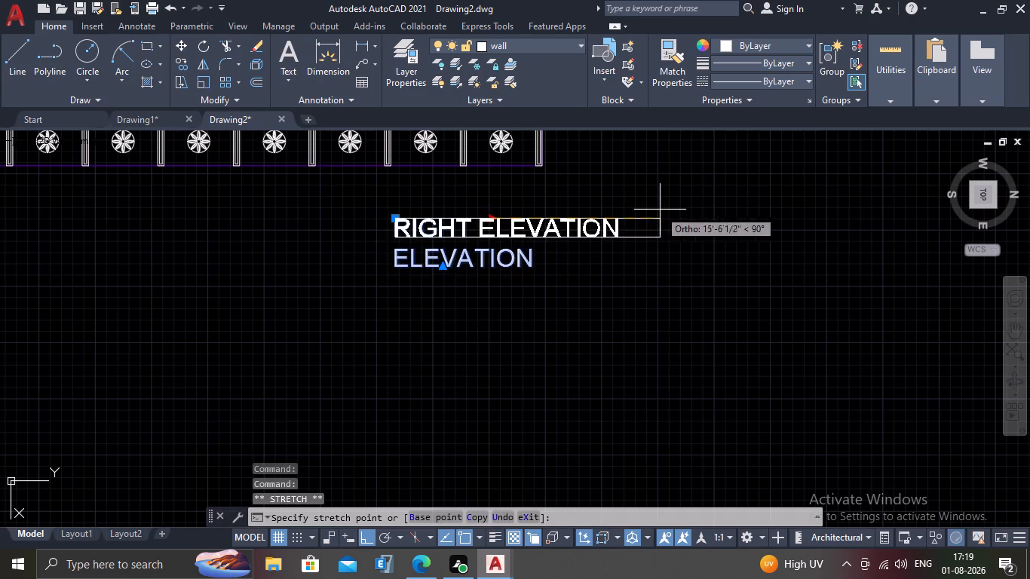
pyautogui.click(660, 210)
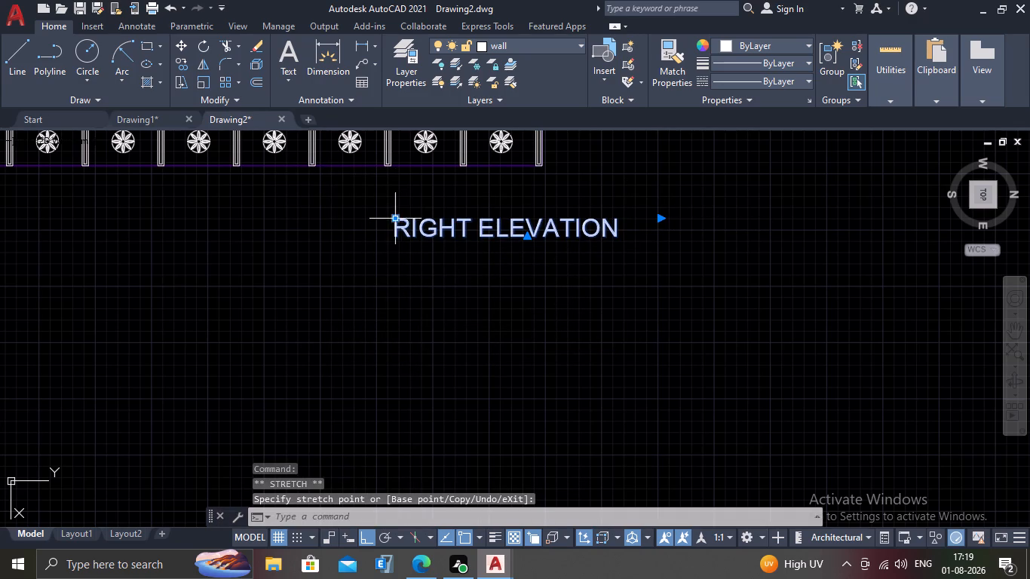
# Move the title horizontally to sit roughly centred beneath the elevation's wall, then clear the selection.
pyautogui.click(397, 219)
pyautogui.scroll(-2, 171, 219)
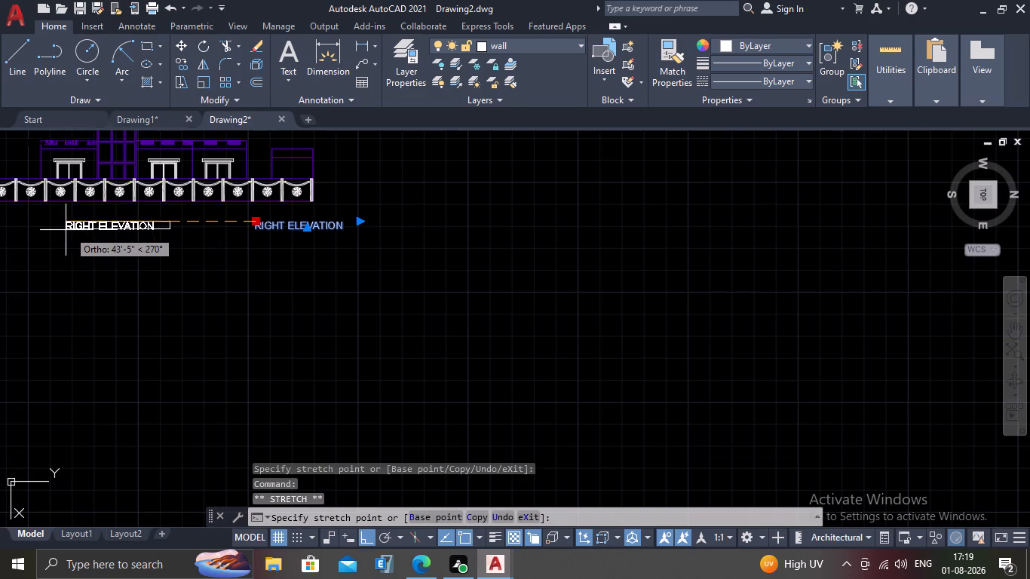
pyautogui.click(81, 228)
pyautogui.scroll(-2, 75, 258)
pyautogui.moveTo(79, 278); pyautogui.dragTo(206, 283, button='middle')
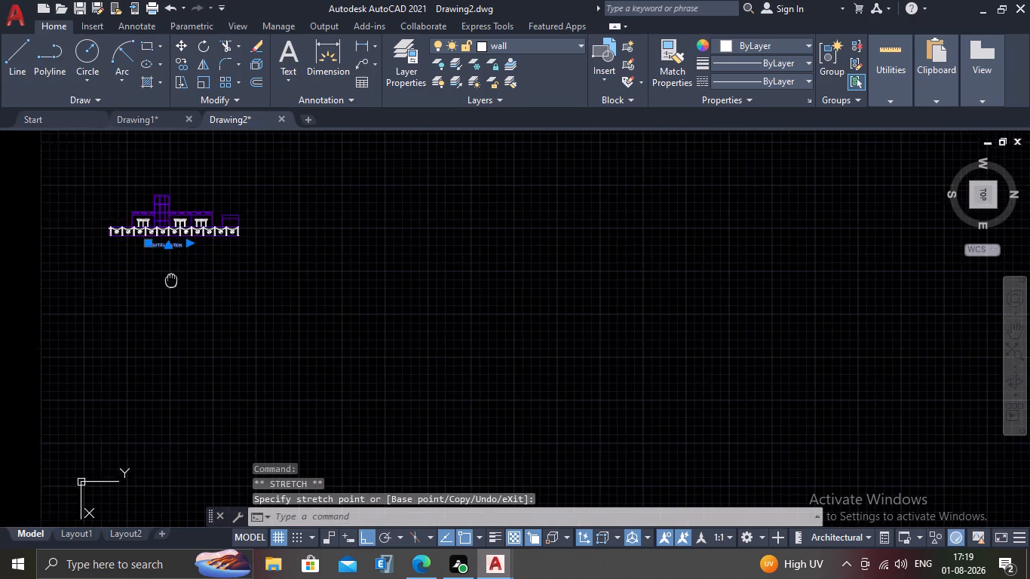
pyautogui.moveTo(206, 283); pyautogui.dragTo(219, 283, button='middle')
pyautogui.scroll(1, 207, 264)
pyautogui.click(196, 266)
pyautogui.press('Escape')
pyautogui.press('Escape')
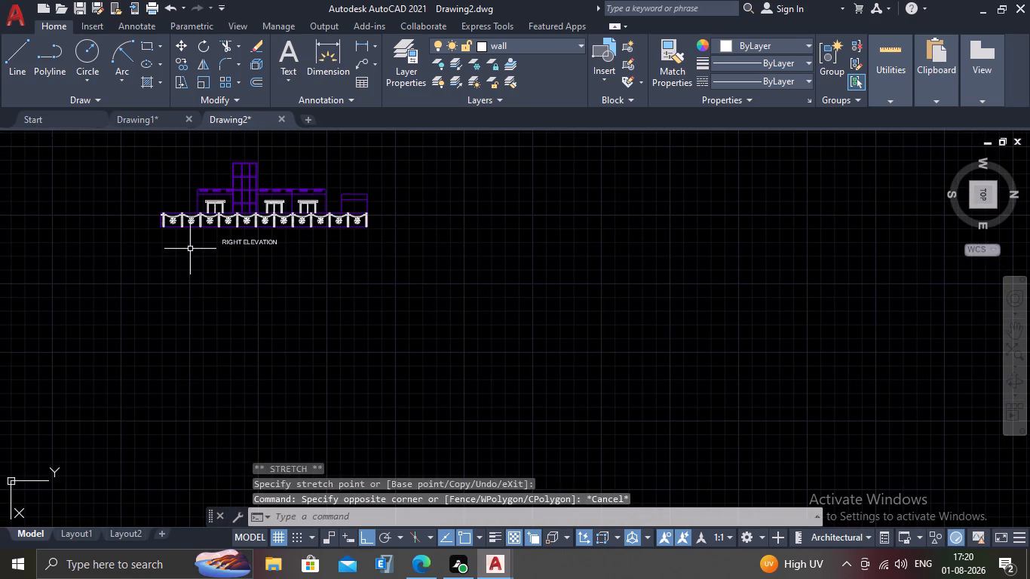
# Examine the titled right elevation and its spacing from the floor plan.
pyautogui.scroll(1, 189, 244)
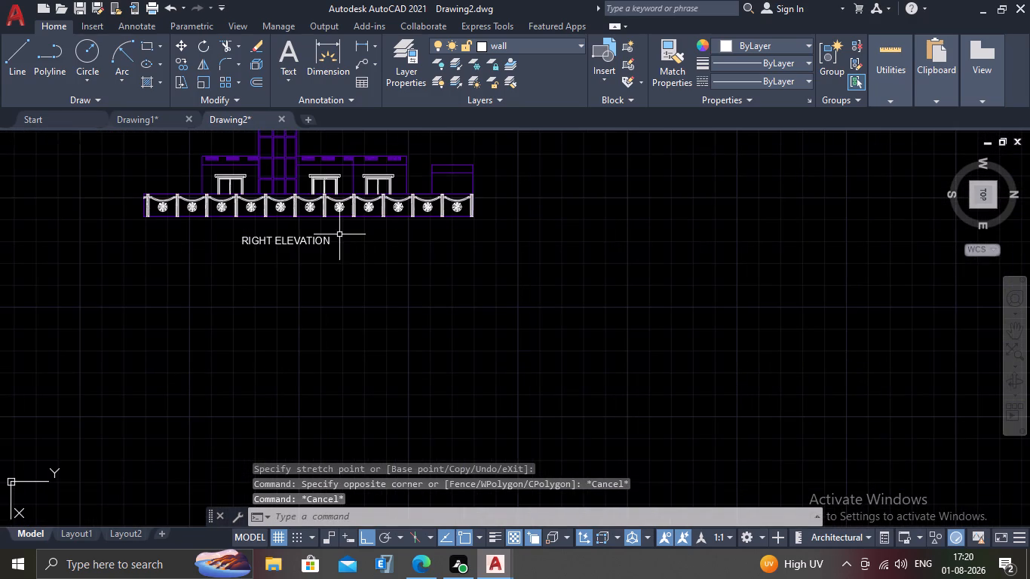
pyautogui.scroll(1, 339, 235)
pyautogui.scroll(-1, 169, 246)
pyautogui.moveTo(171, 271); pyautogui.dragTo(320, 281, button='middle')
pyautogui.scroll(-2, 321, 281)
pyautogui.scroll(1, 290, 317)
pyautogui.scroll(-1, 290, 317)
pyautogui.moveTo(262, 319); pyautogui.dragTo(284, 378, button='middle')
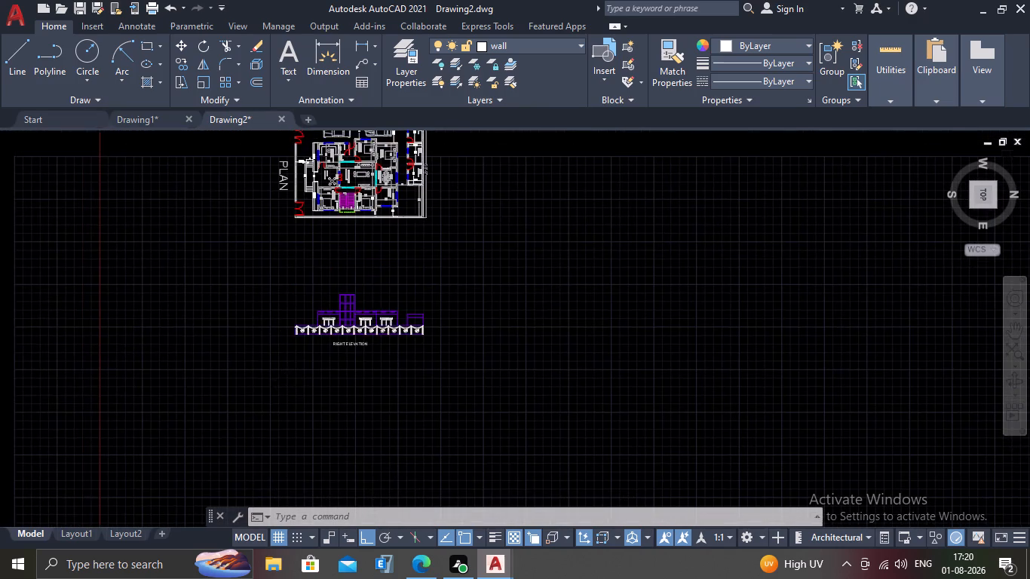
pyautogui.scroll(-1, 275, 369)
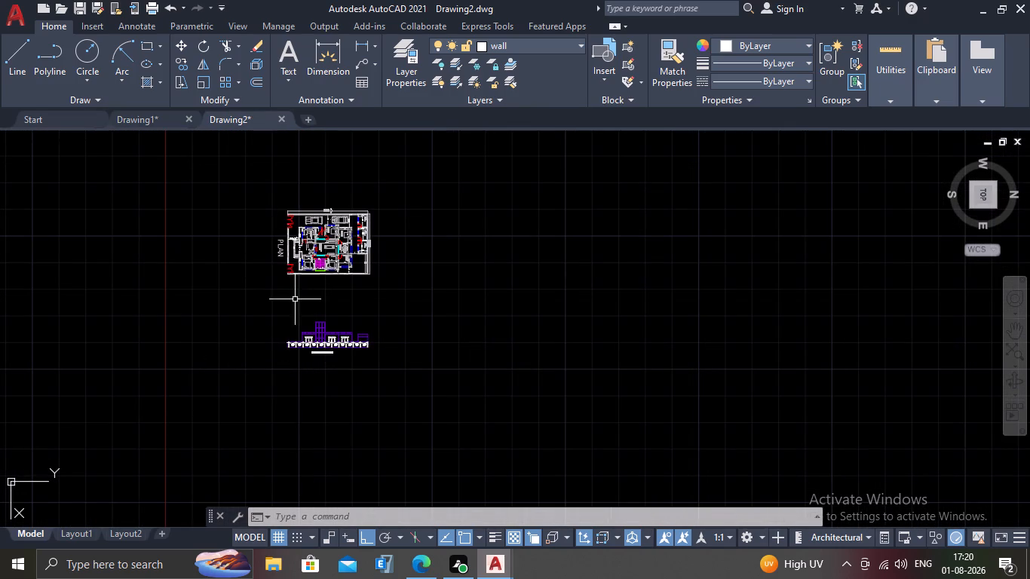
# Move the entire right elevation with its title straight up, closer beneath the floor plan.
pyautogui.scroll(2, 291, 301)
pyautogui.moveTo(305, 347); pyautogui.dragTo(314, 278, button='middle')
pyautogui.scroll(1, 397, 384)
pyautogui.moveTo(394, 384); pyautogui.dragTo(394, 345, button='middle')
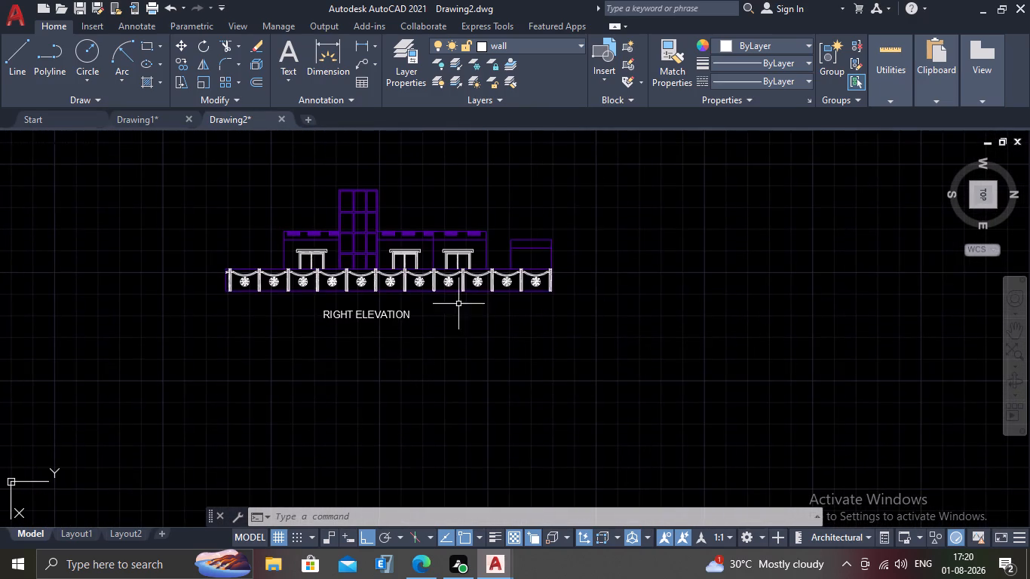
pyautogui.click(660, 155)
pyautogui.click(129, 406)
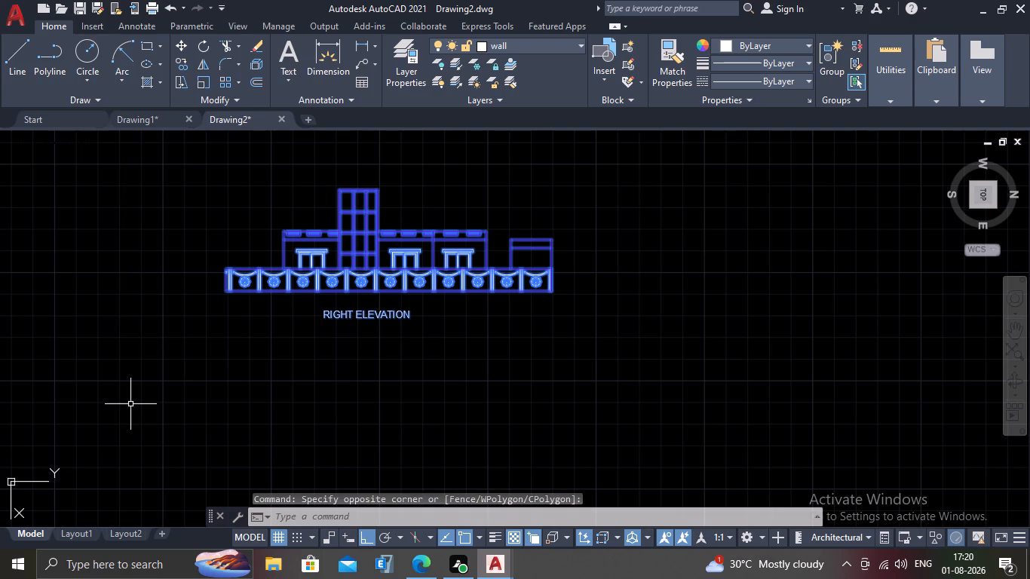
pyautogui.press('m')
pyautogui.press('Return')
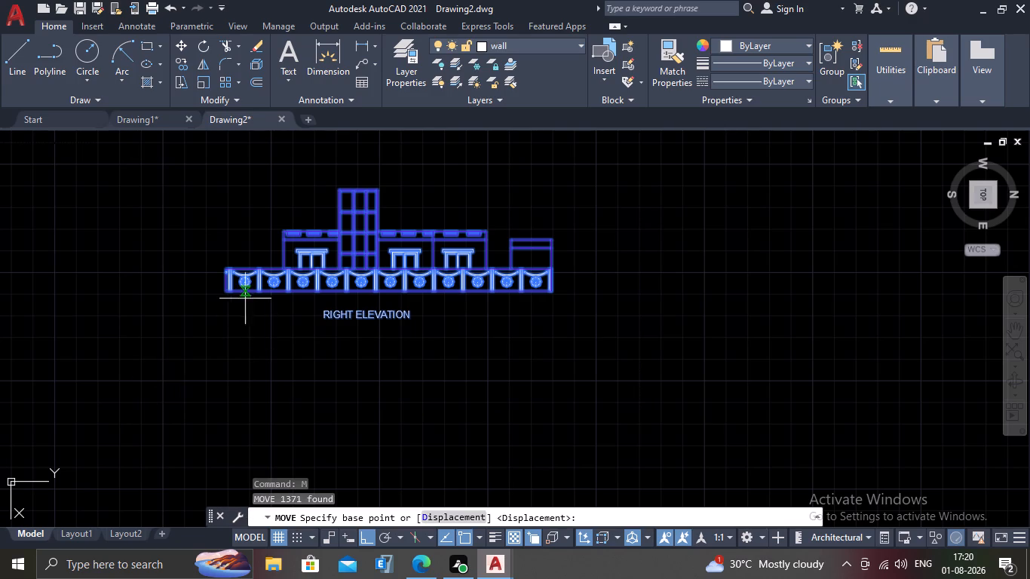
pyautogui.click(232, 292)
pyautogui.scroll(-1, 242, 193)
pyautogui.moveTo(242, 193); pyautogui.dragTo(271, 352, button='middle')
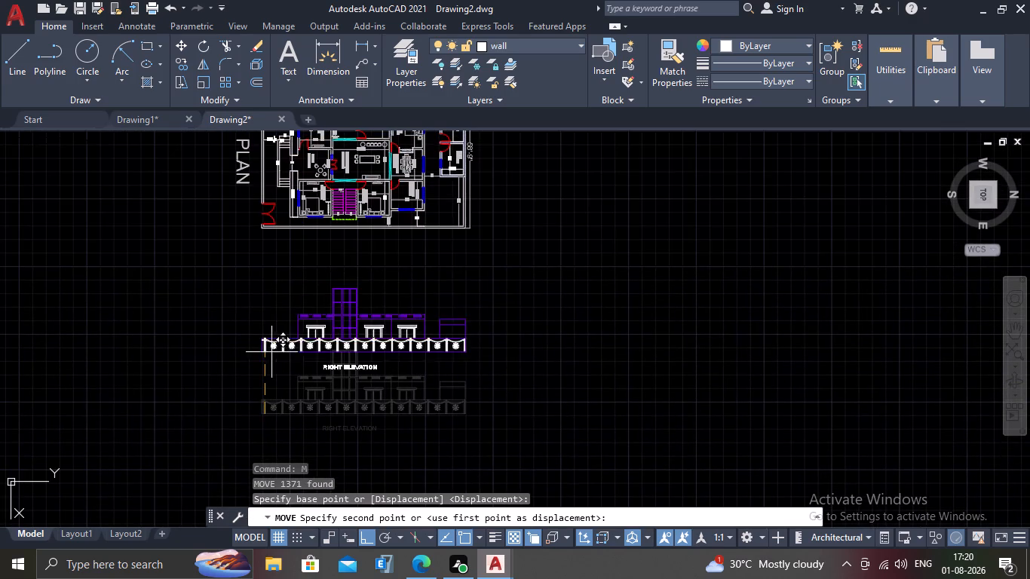
pyautogui.click(268, 331)
pyautogui.press('Escape')
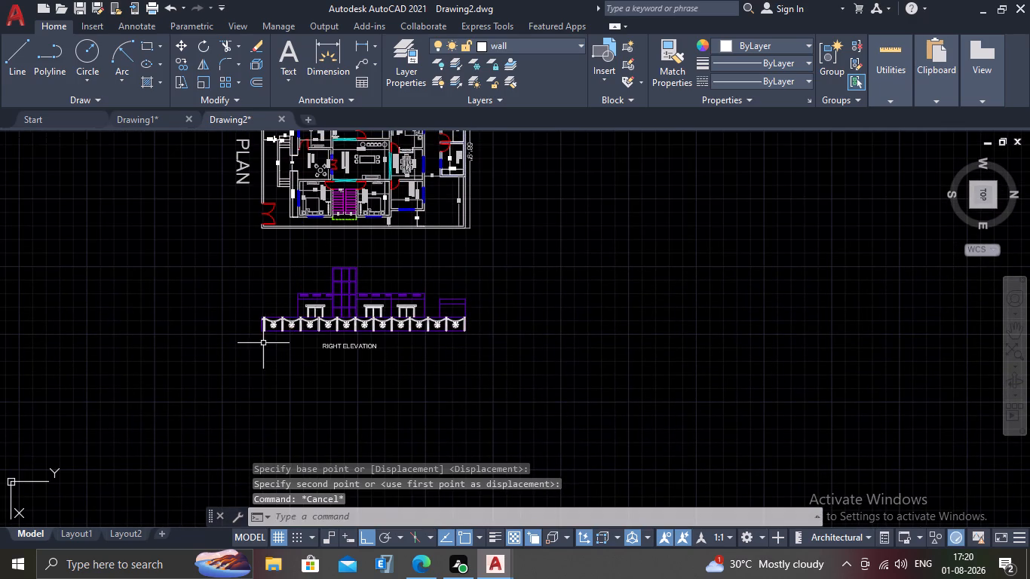
# Reorient the drawing to the Top view with north up, so that the floor plan and its title read upright.
pyautogui.scroll(-1, 262, 345)
pyautogui.moveTo(242, 361); pyautogui.dragTo(290, 357, button='middle')
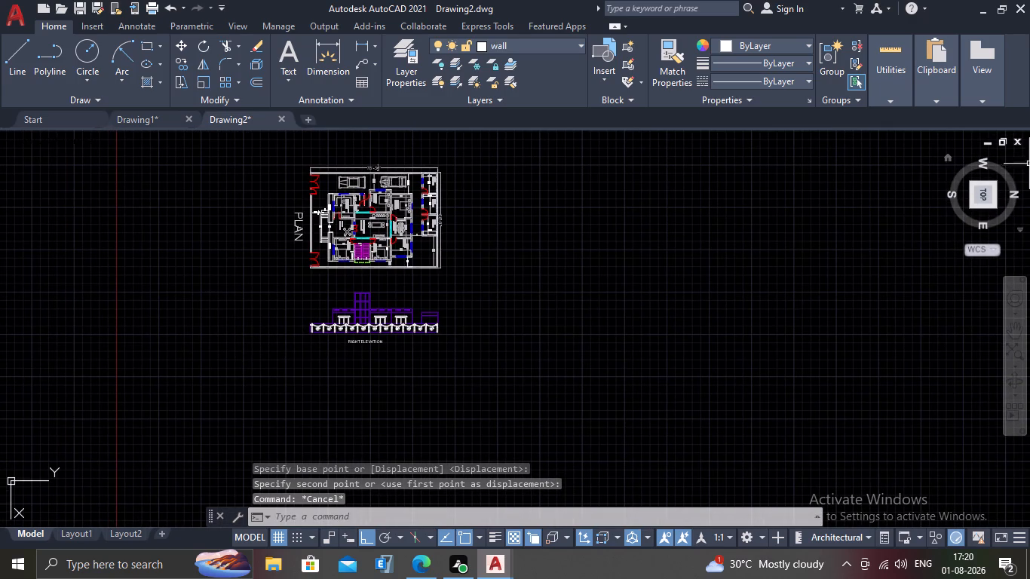
pyautogui.click(1014, 195)
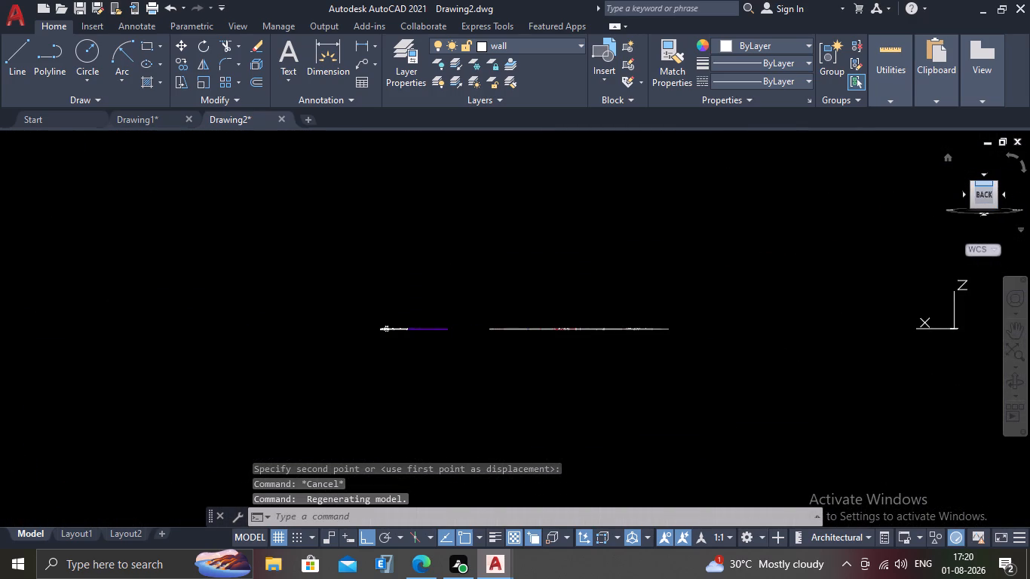
pyautogui.click(985, 173)
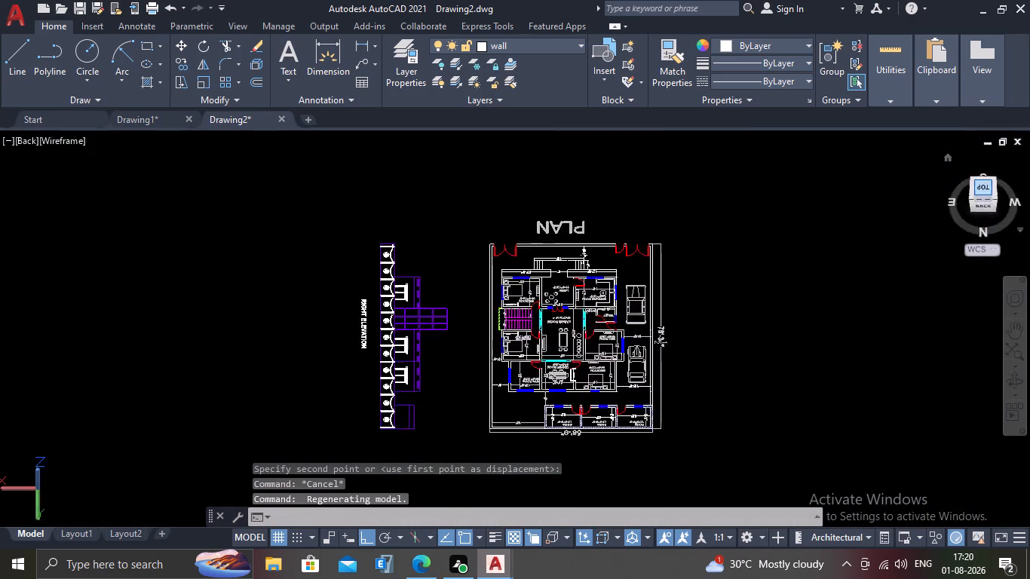
pyautogui.scroll(-1, 772, 261)
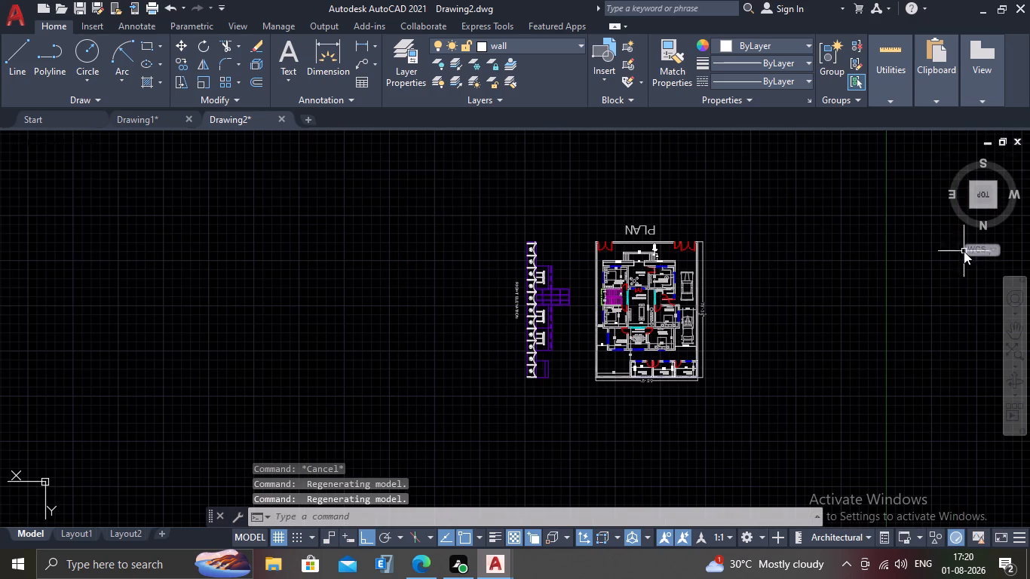
pyautogui.doubleClick(980, 227)
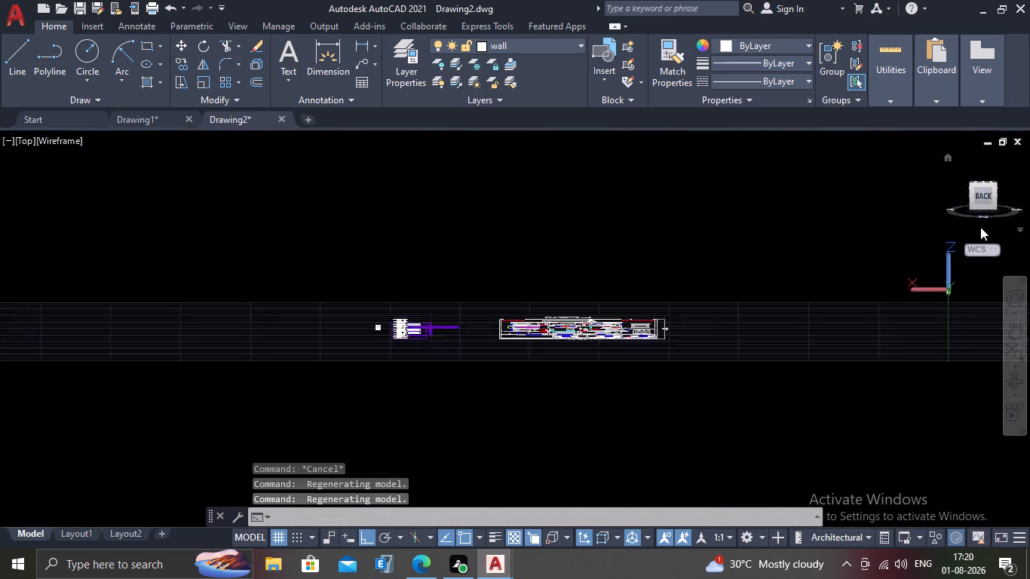
pyautogui.click(961, 195)
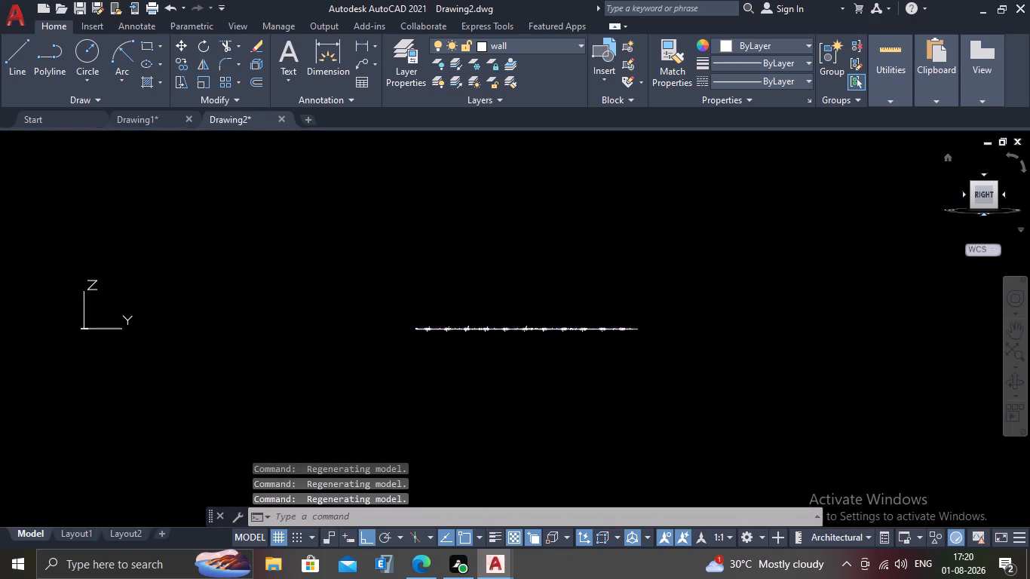
pyautogui.doubleClick(984, 215)
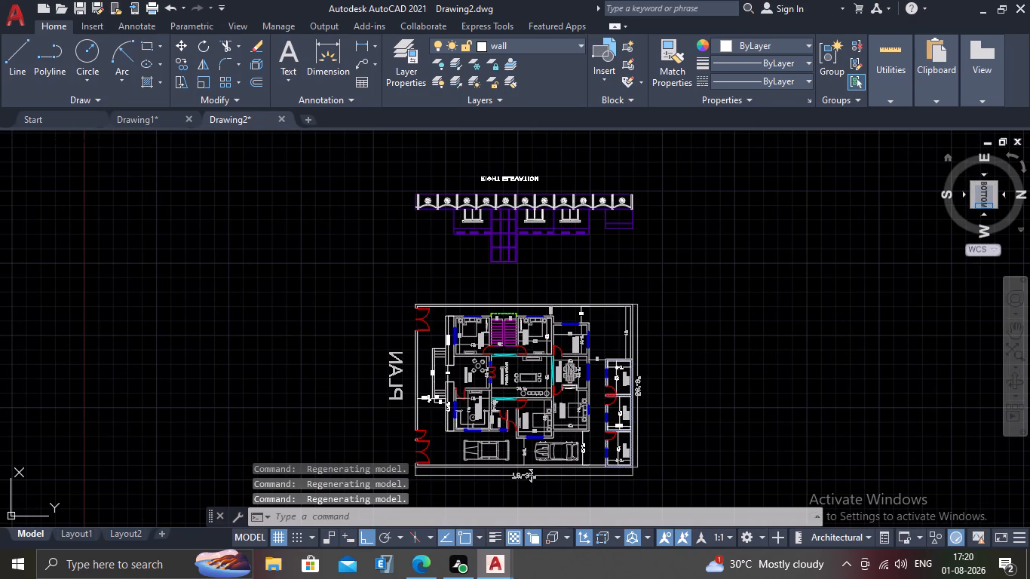
pyautogui.click(1003, 195)
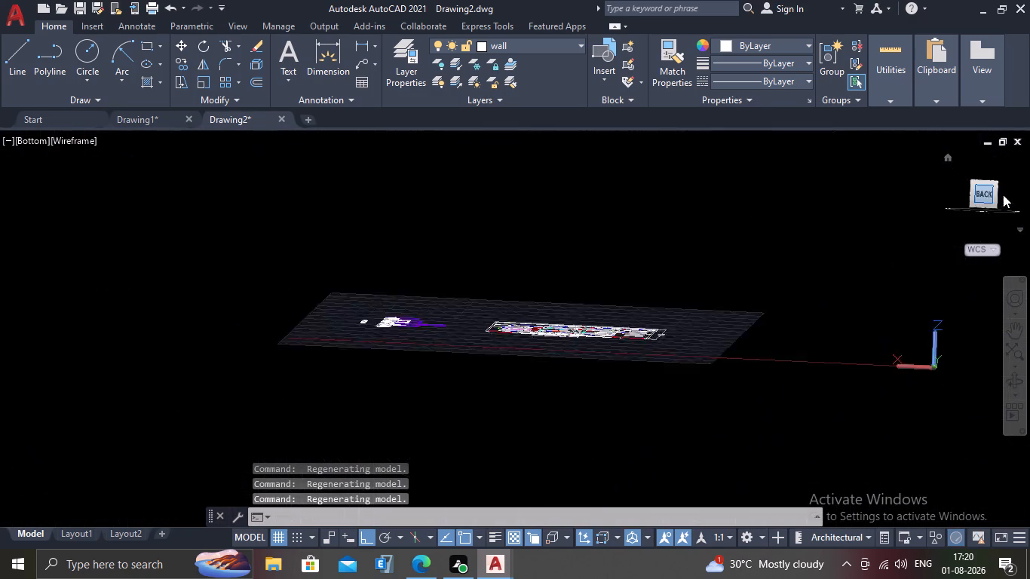
pyautogui.click(983, 174)
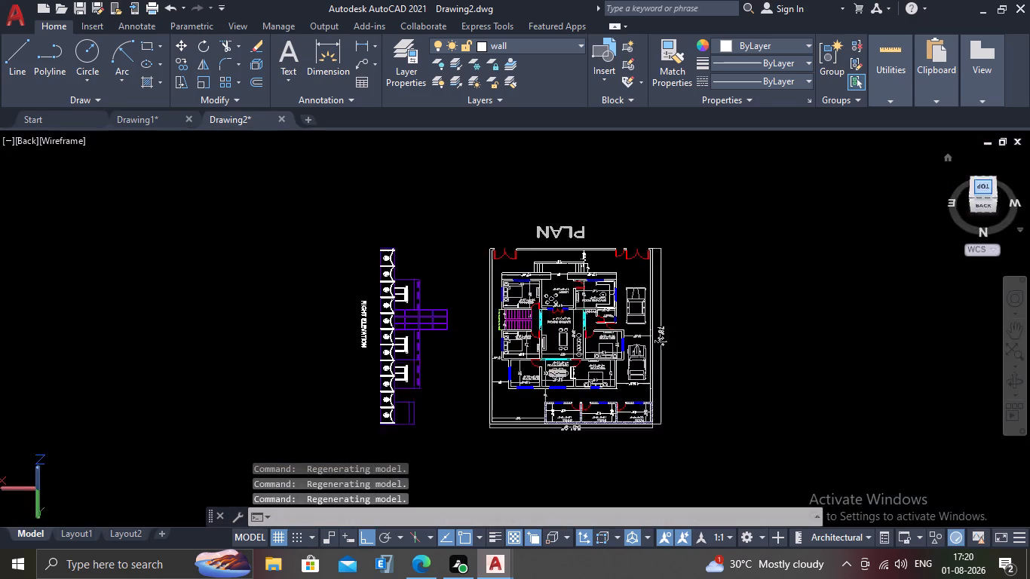
pyautogui.click(985, 227)
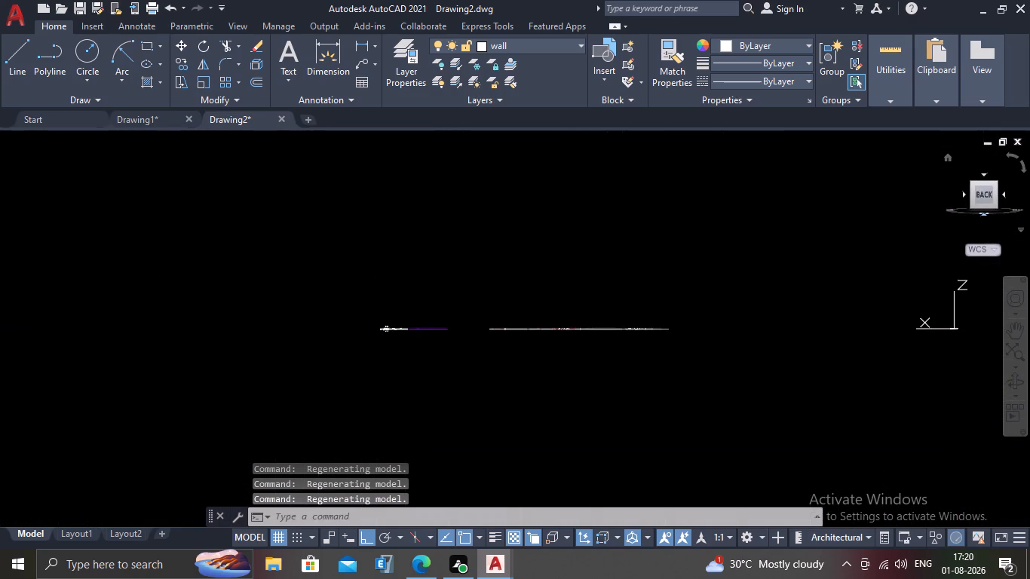
pyautogui.click(982, 178)
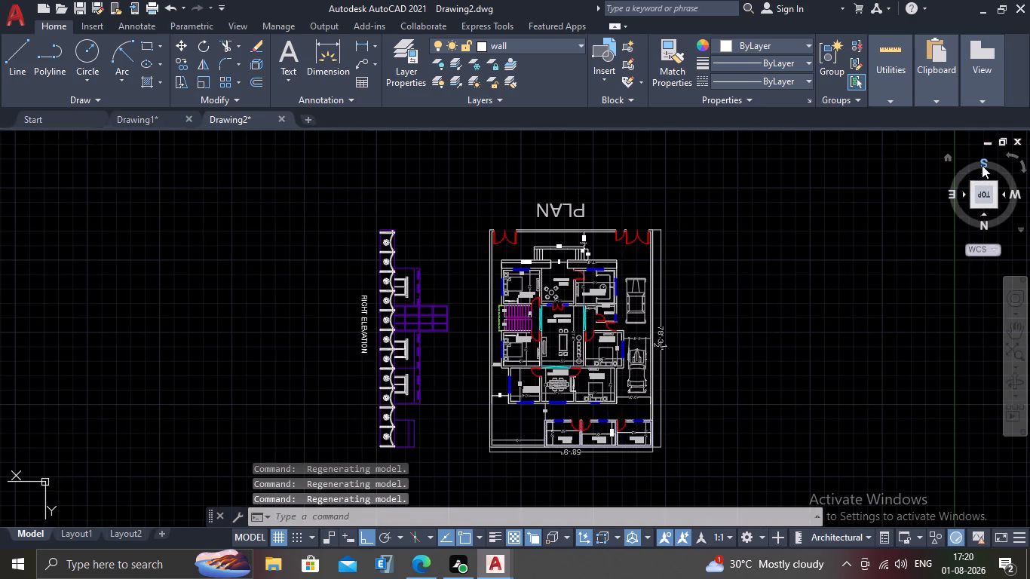
pyautogui.click(981, 161)
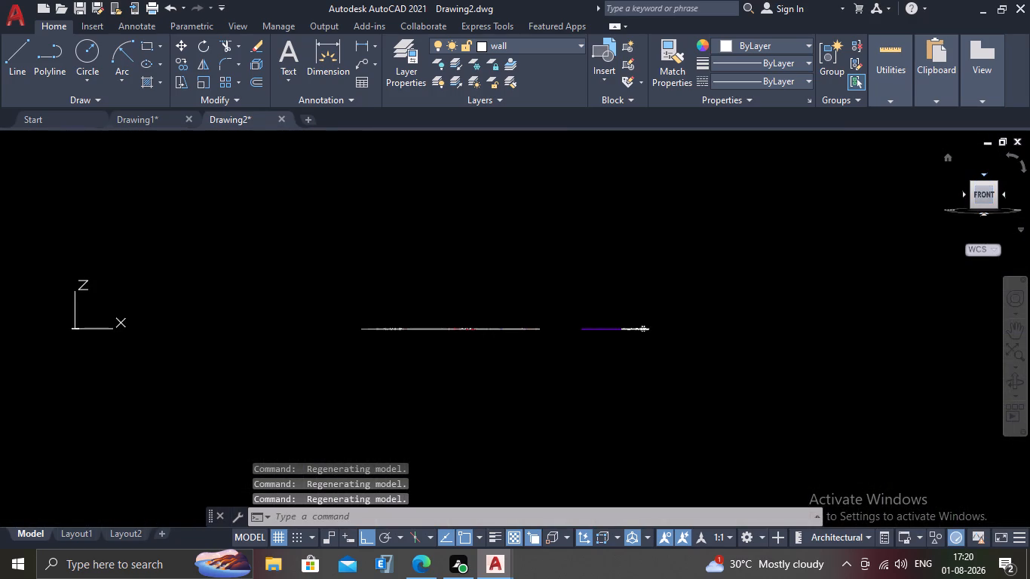
pyautogui.click(985, 175)
pyautogui.scroll(-2, 909, 216)
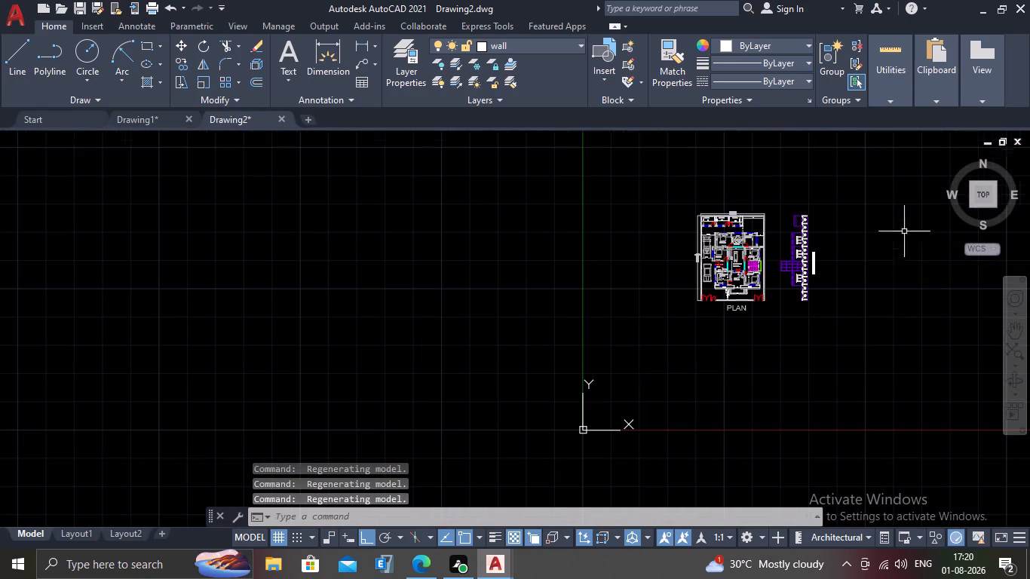
# Draw a horizontal section line about 70' long across the plan through the living room and stairs, ending in a short upward segment beyond the east wall.
pyautogui.scroll(2, 754, 378)
pyautogui.moveTo(723, 373); pyautogui.dragTo(702, 374, button='middle')
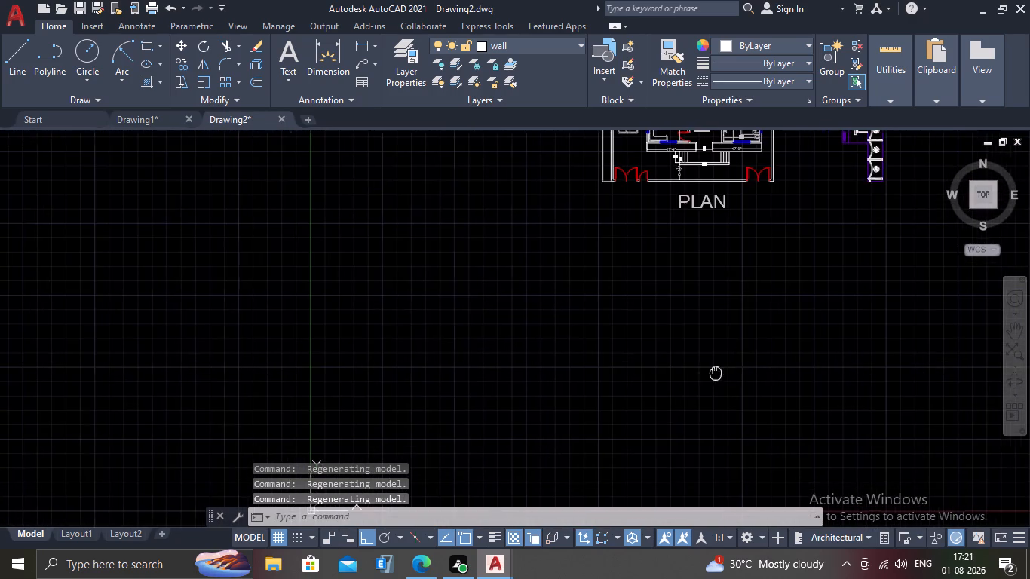
pyautogui.moveTo(702, 374); pyautogui.dragTo(673, 373, button='middle')
pyautogui.scroll(-1, 655, 344)
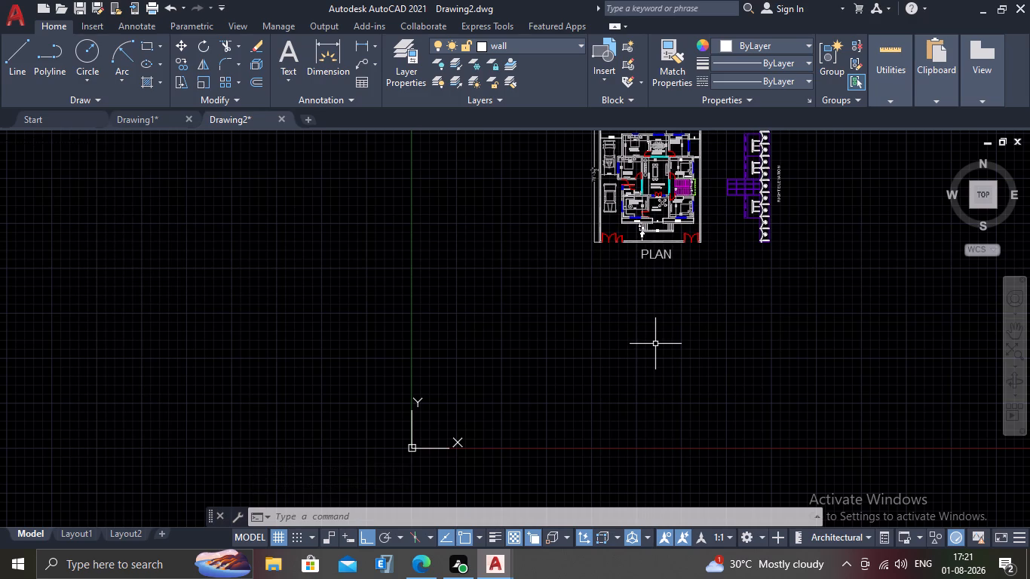
pyautogui.moveTo(655, 265); pyautogui.dragTo(628, 362, button='middle')
pyautogui.middleClick(545, 253)
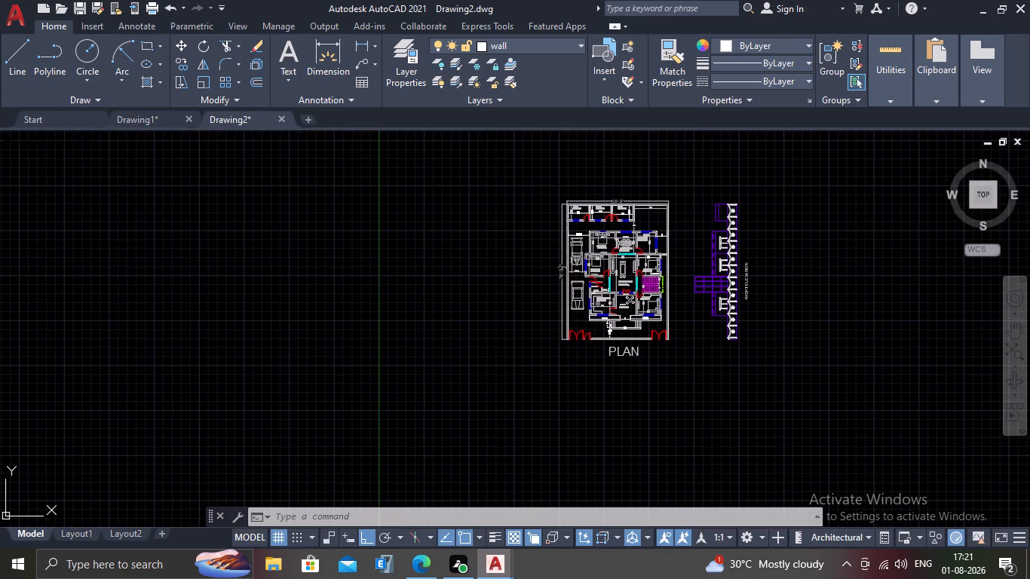
pyautogui.scroll(1, 540, 253)
pyautogui.moveTo(544, 256); pyautogui.dragTo(453, 268, button='middle')
pyautogui.scroll(1, 514, 268)
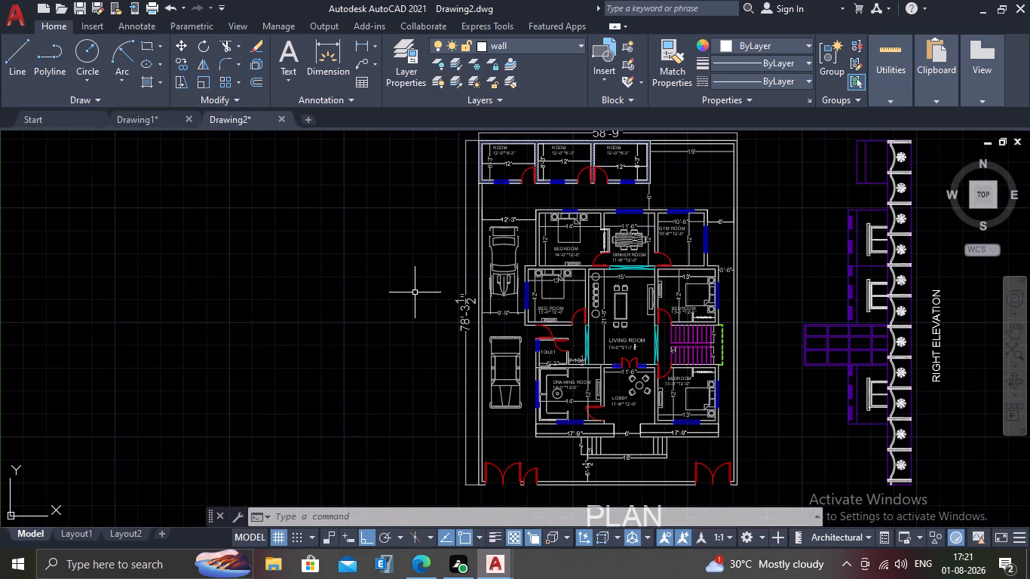
pyautogui.moveTo(414, 209); pyautogui.dragTo(422, 121, button='middle')
pyautogui.scroll(1, 512, 301)
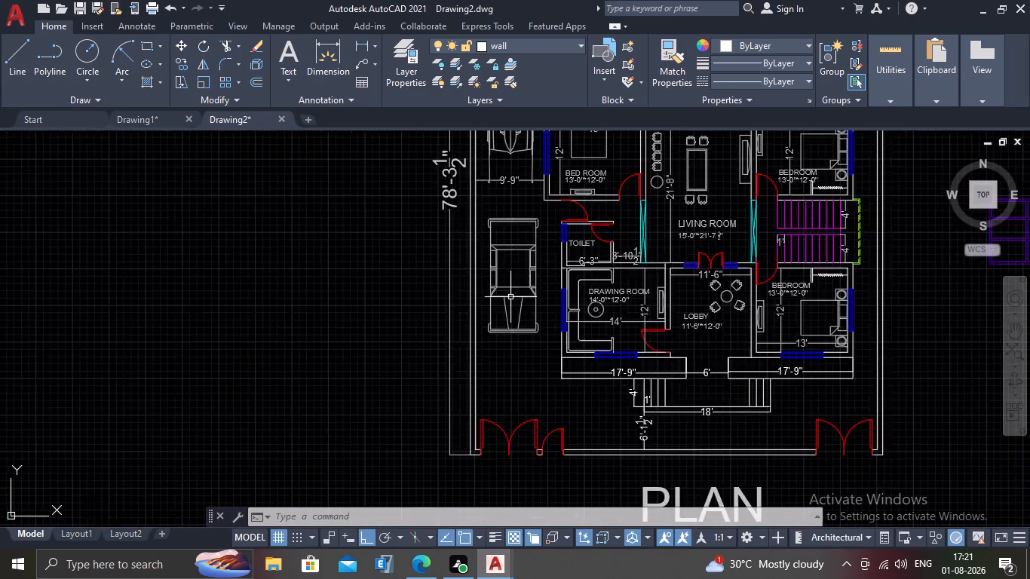
pyautogui.scroll(1, 509, 293)
pyautogui.middleClick(476, 270)
pyautogui.moveTo(446, 296); pyautogui.dragTo(372, 398, button='middle')
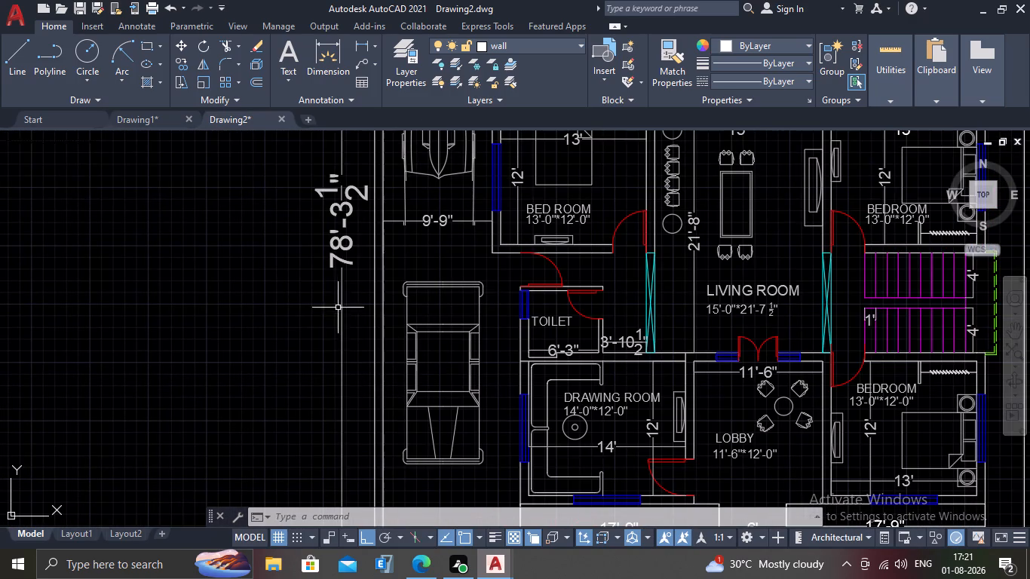
pyautogui.scroll(1, 345, 281)
pyautogui.press('l')
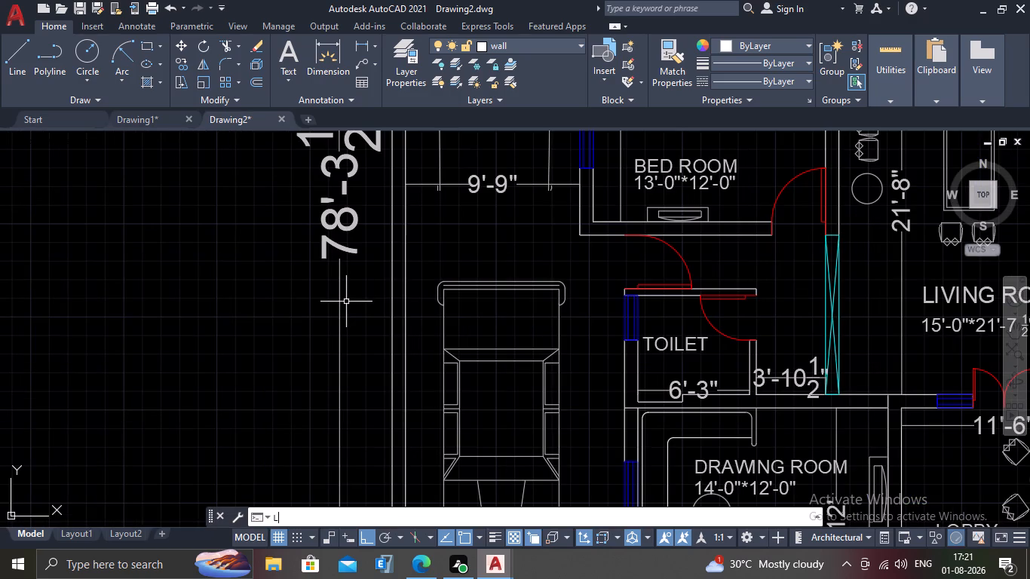
pyautogui.press('Return')
pyautogui.click(284, 290)
pyautogui.scroll(-2, 494, 344)
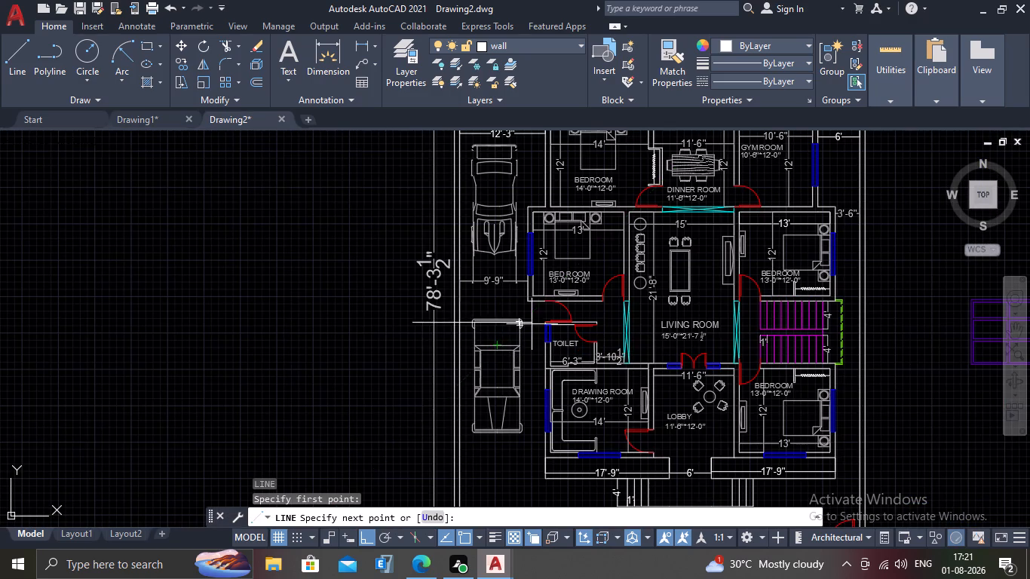
pyautogui.click(903, 304)
pyautogui.click(901, 307)
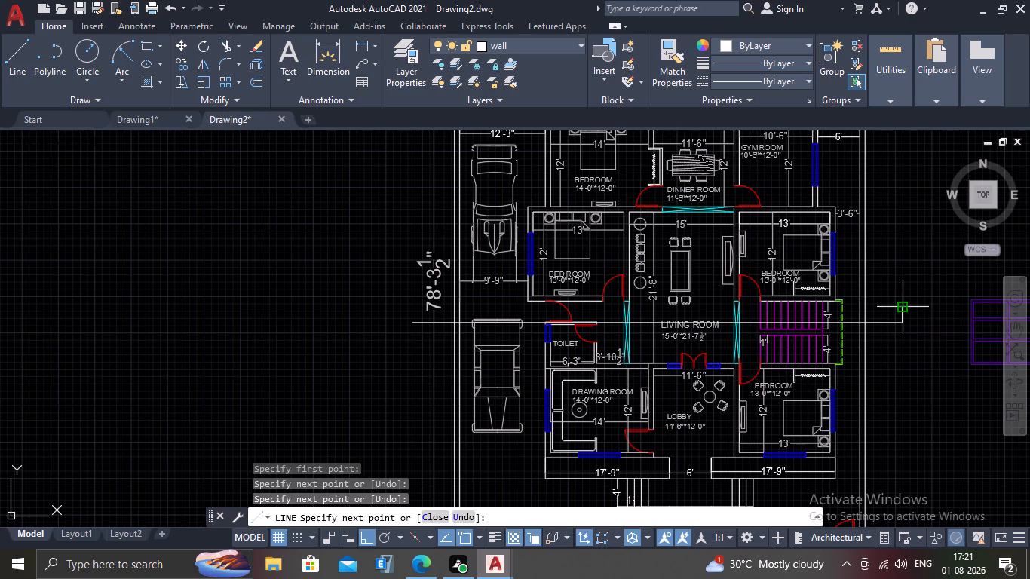
pyautogui.press('Escape')
# Draw a small circle centred on the upper end of the section line's short vertical segment.
pyautogui.scroll(3, 905, 303)
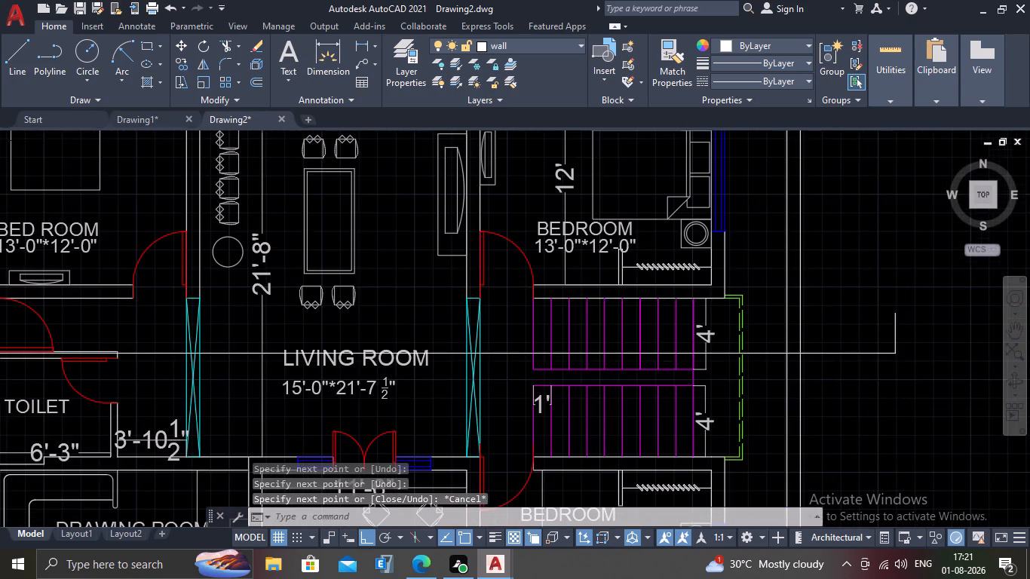
pyautogui.press('c')
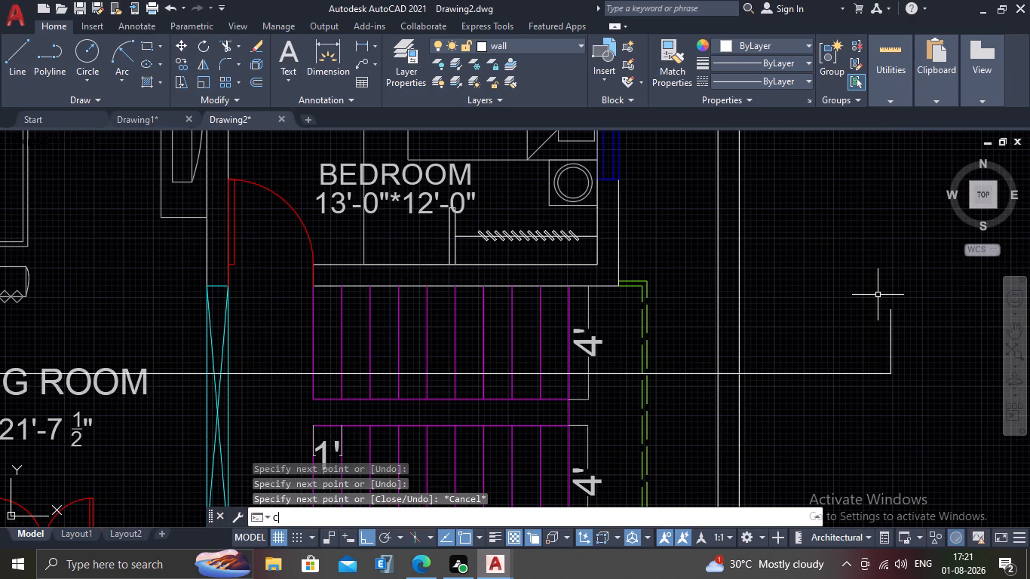
pyautogui.press('Return')
pyautogui.click(889, 307)
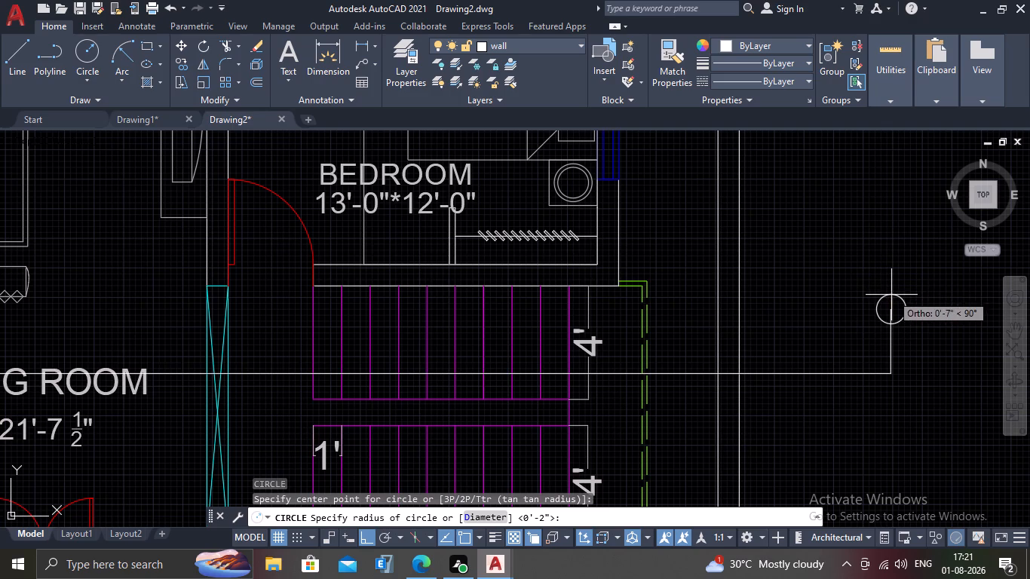
pyautogui.click(891, 286)
pyautogui.press('Escape')
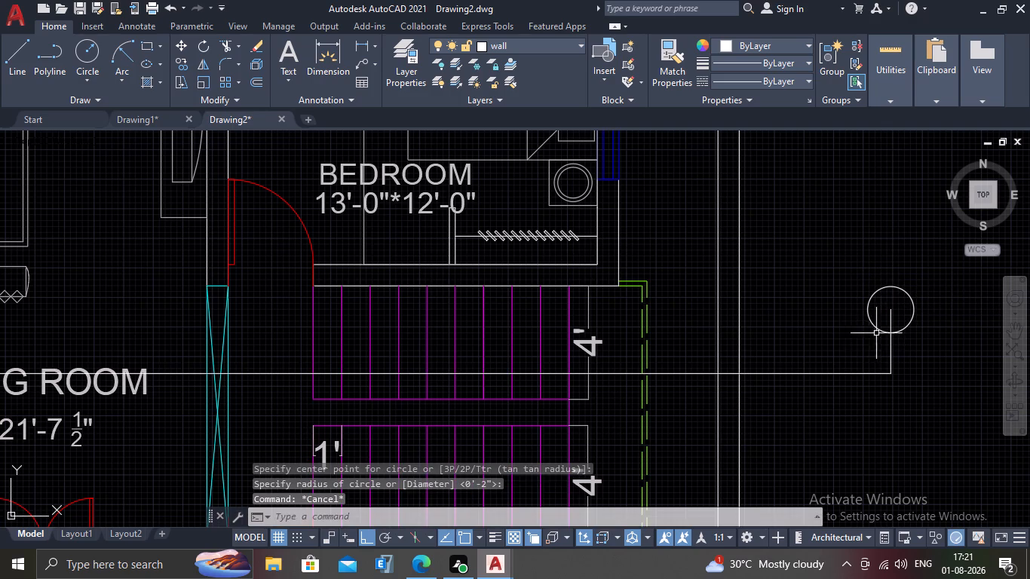
# With Ortho off, draw a triangle from the circle's top quadrant, its horizontal base below the centre and extending past both sides.
pyautogui.scroll(1, 883, 314)
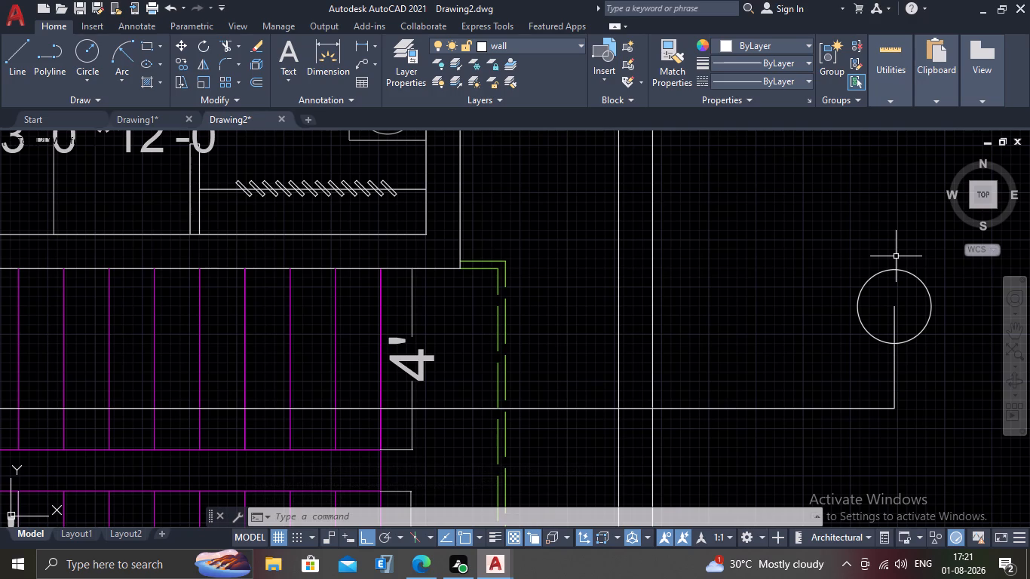
pyautogui.press('l')
pyautogui.press('Return')
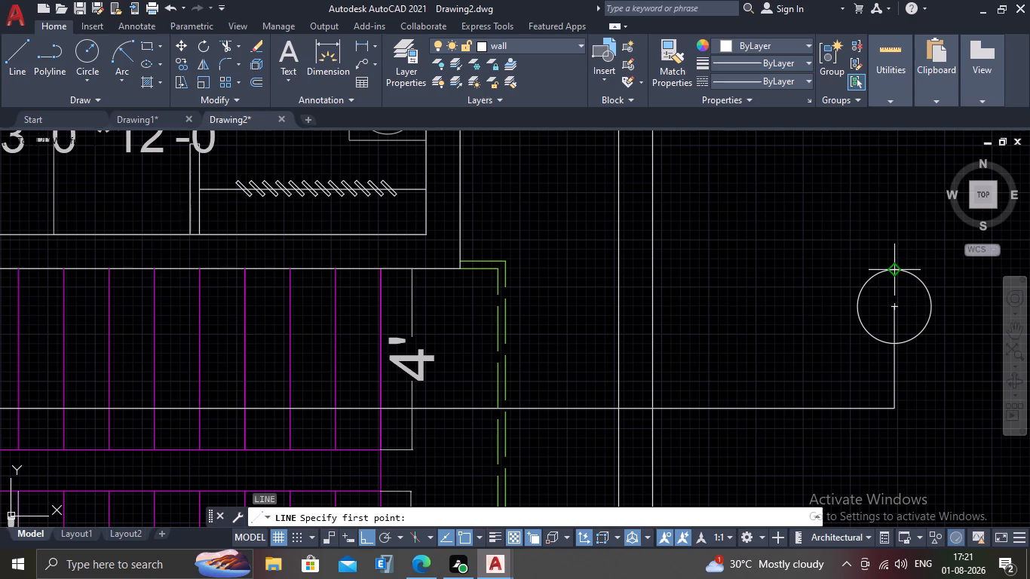
pyautogui.click(890, 268)
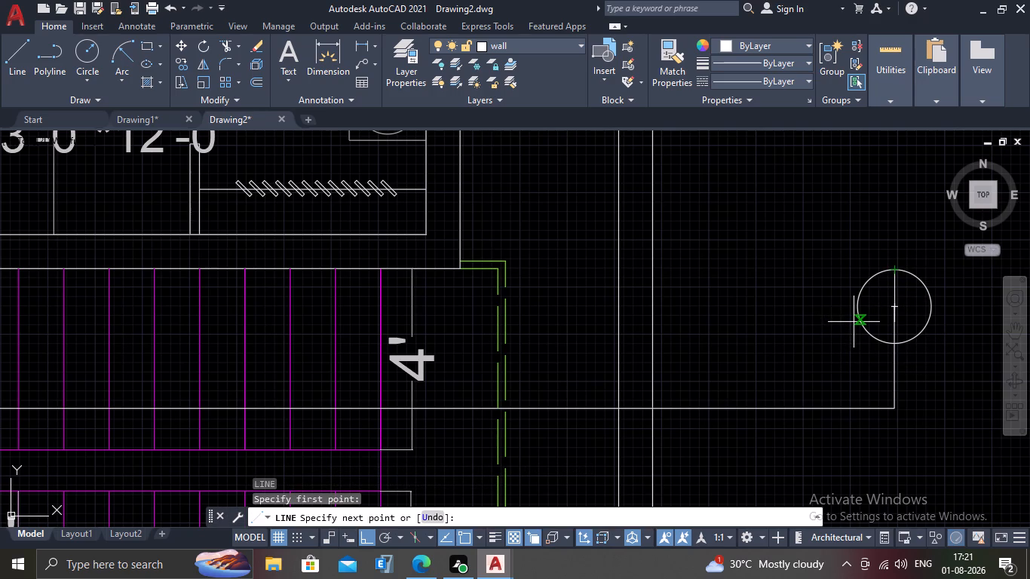
pyautogui.click(361, 537)
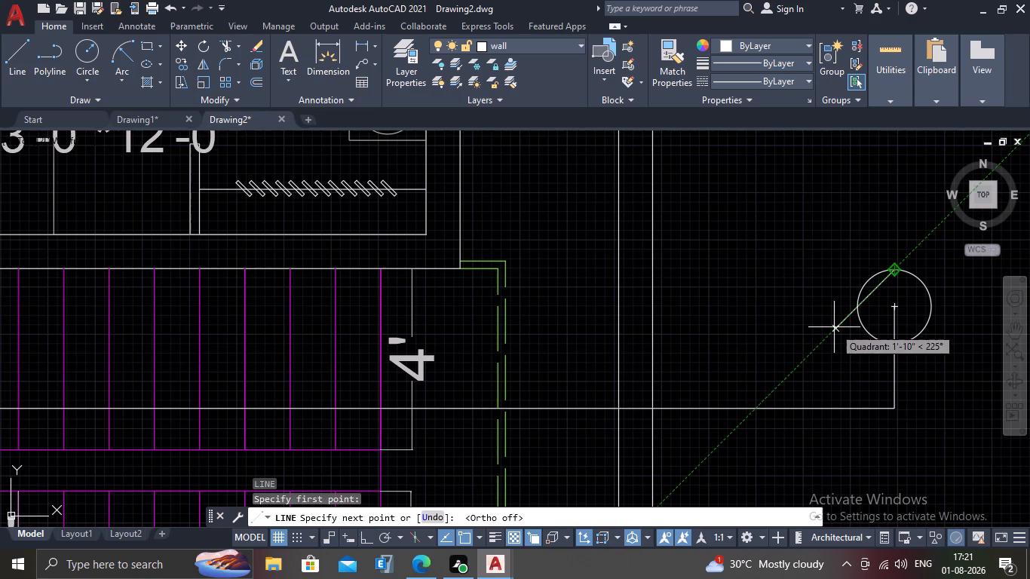
pyautogui.click(836, 318)
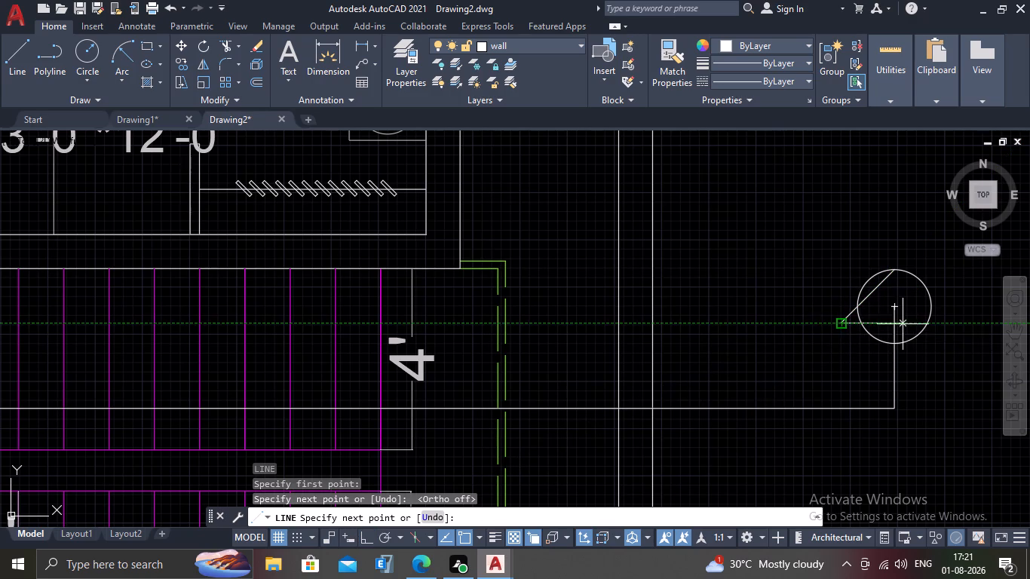
pyautogui.click(940, 321)
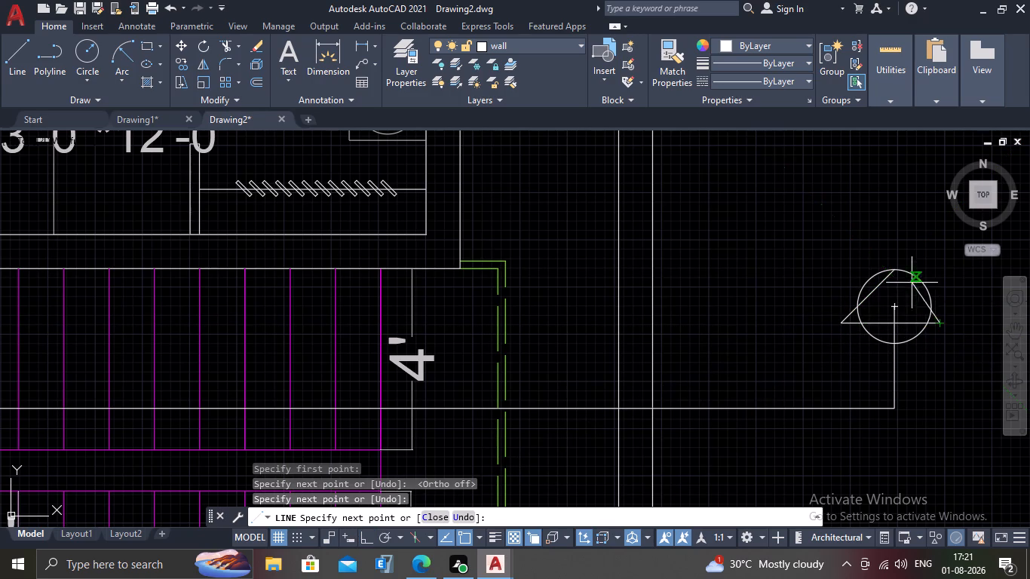
pyautogui.click(899, 271)
pyautogui.press('Escape')
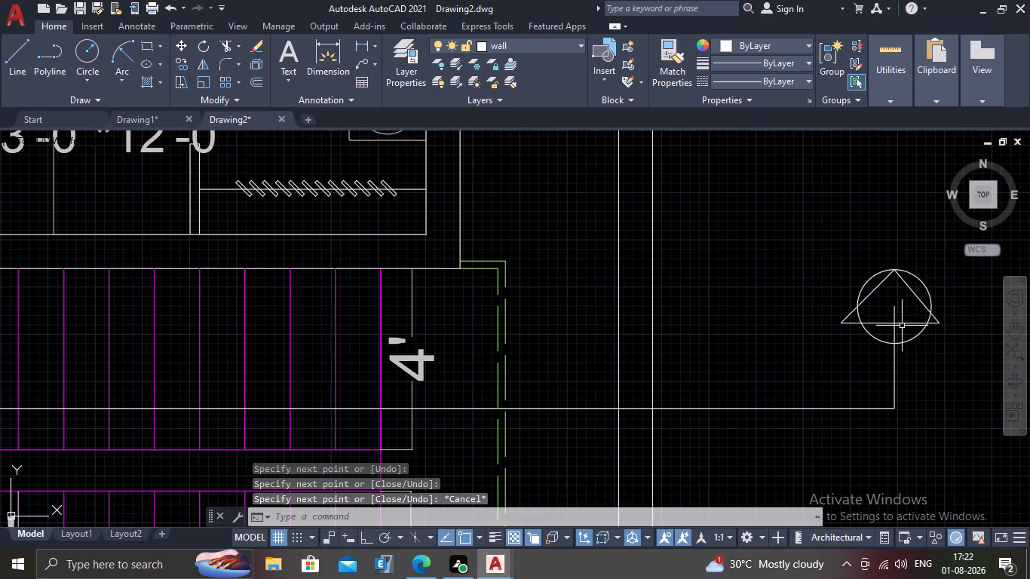
# Trim away the circle's arcs above the triangle's base and the part of the vertical line inside the arrow marker.
pyautogui.scroll(2, 900, 310)
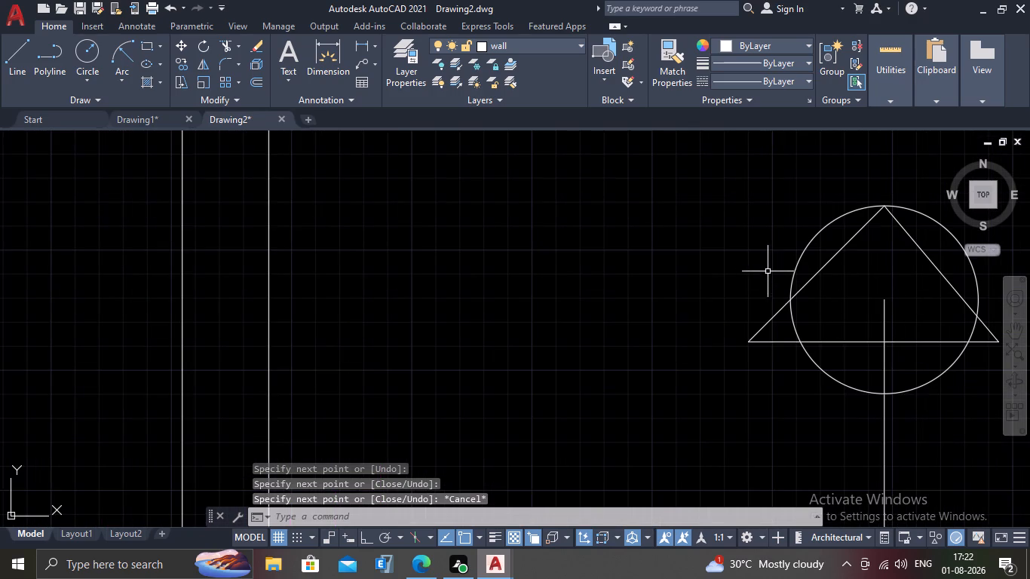
pyautogui.press('t')
pyautogui.press('r')
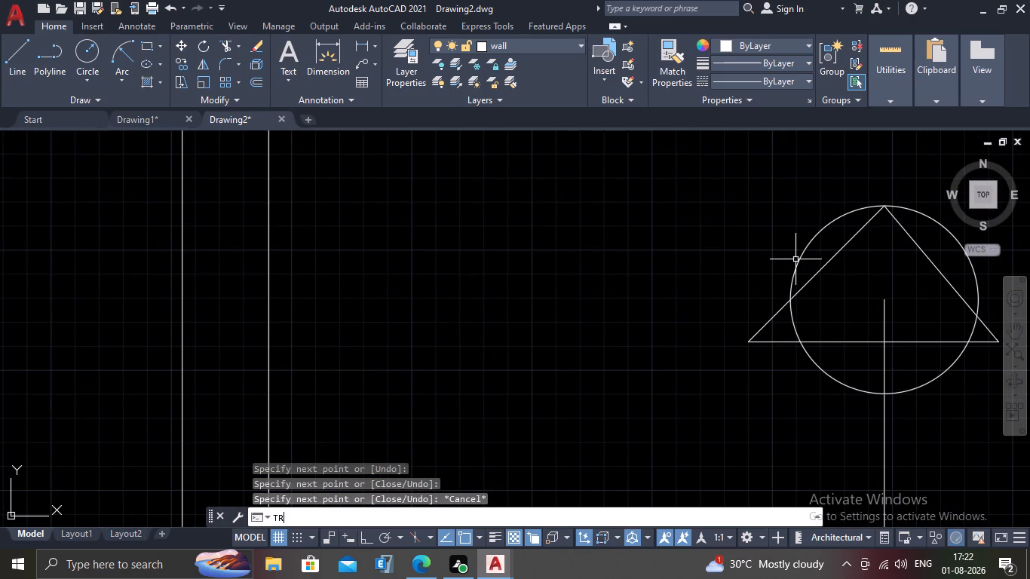
pyautogui.press('Return')
pyautogui.click(799, 261)
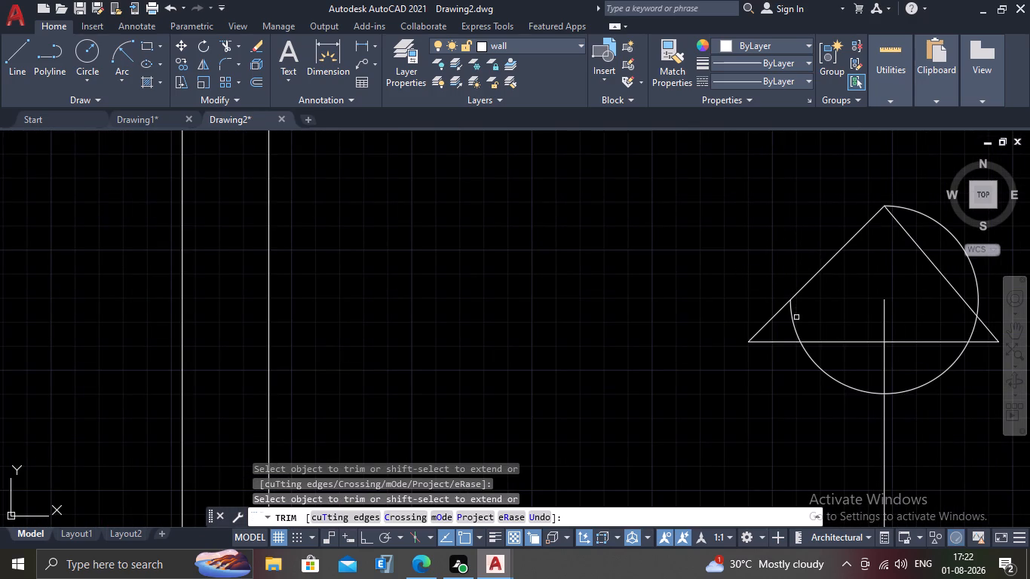
pyautogui.click(793, 321)
pyautogui.scroll(-2, 801, 306)
pyautogui.scroll(2, 869, 316)
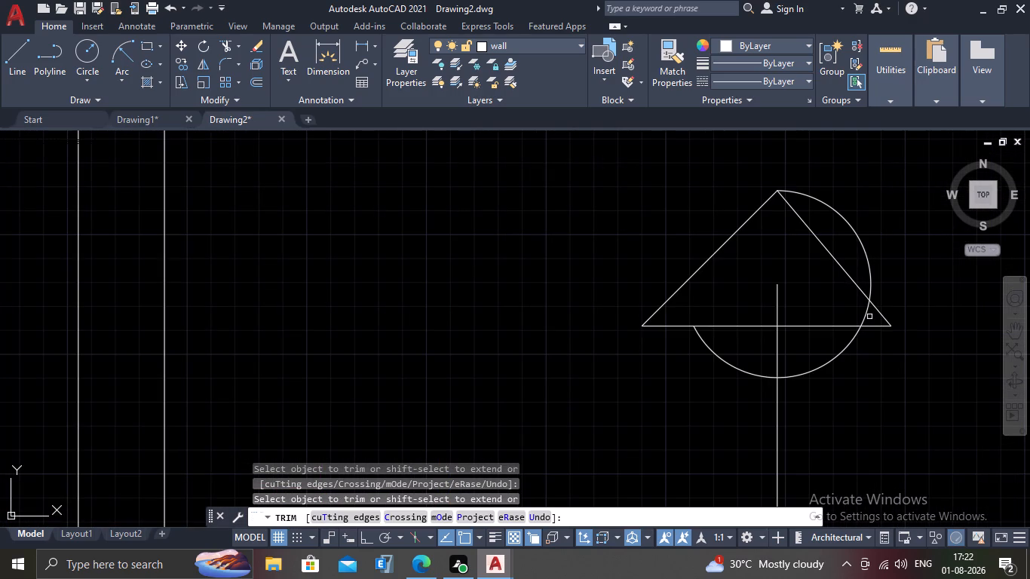
pyautogui.click(868, 317)
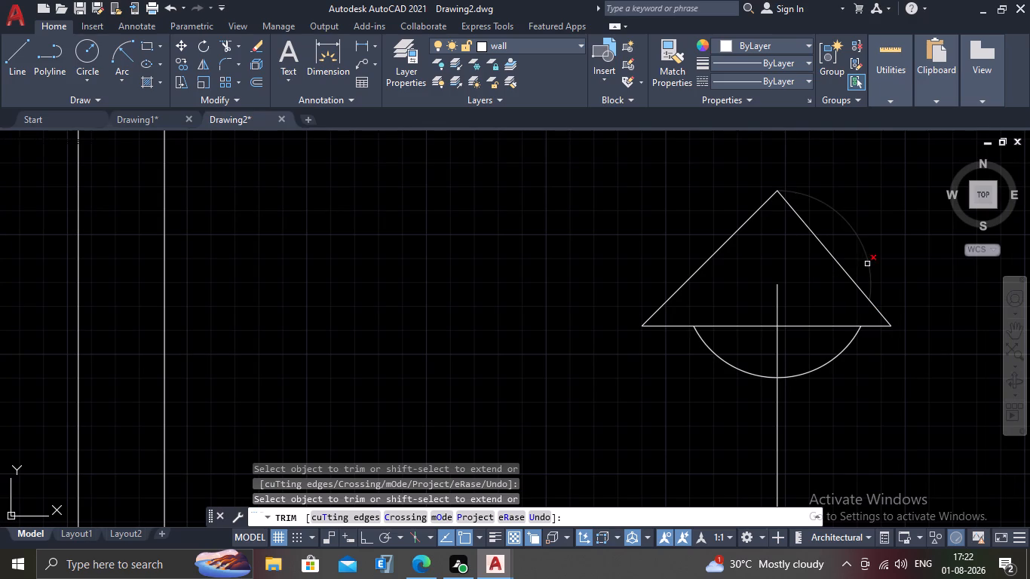
pyautogui.click(869, 267)
pyautogui.click(777, 309)
pyautogui.click(779, 362)
pyautogui.scroll(-3, 722, 377)
pyautogui.scroll(1, 664, 399)
pyautogui.press('Escape')
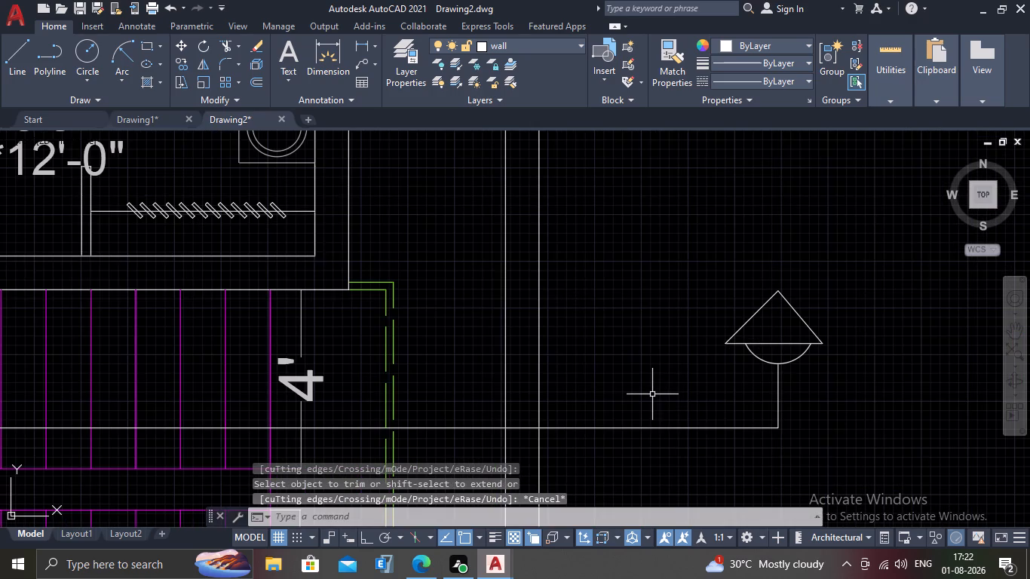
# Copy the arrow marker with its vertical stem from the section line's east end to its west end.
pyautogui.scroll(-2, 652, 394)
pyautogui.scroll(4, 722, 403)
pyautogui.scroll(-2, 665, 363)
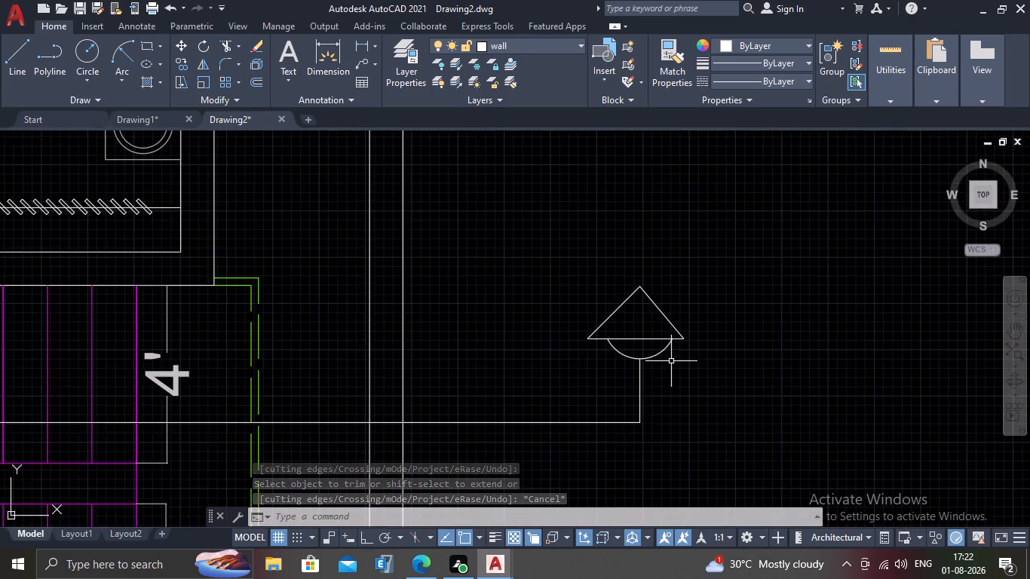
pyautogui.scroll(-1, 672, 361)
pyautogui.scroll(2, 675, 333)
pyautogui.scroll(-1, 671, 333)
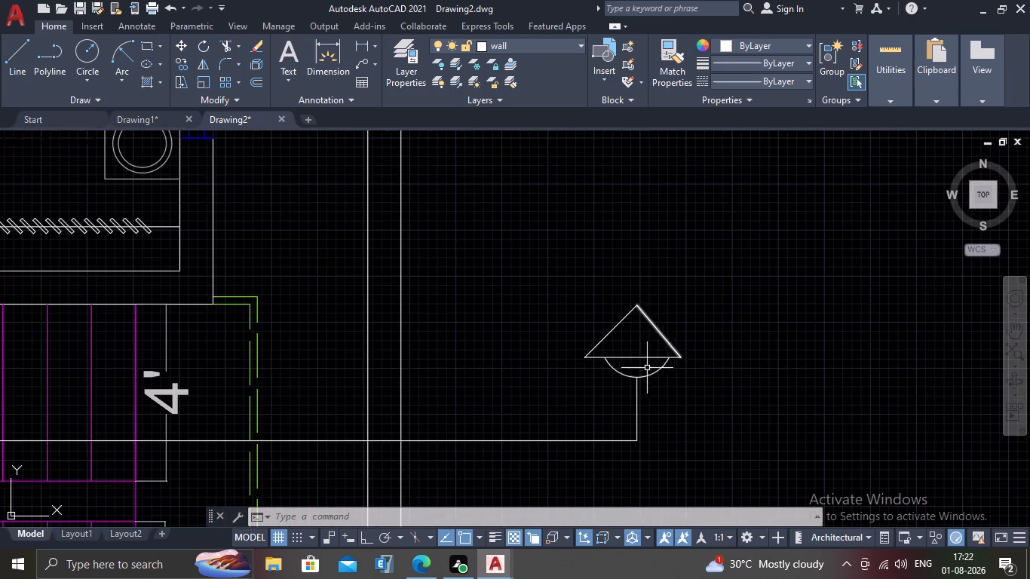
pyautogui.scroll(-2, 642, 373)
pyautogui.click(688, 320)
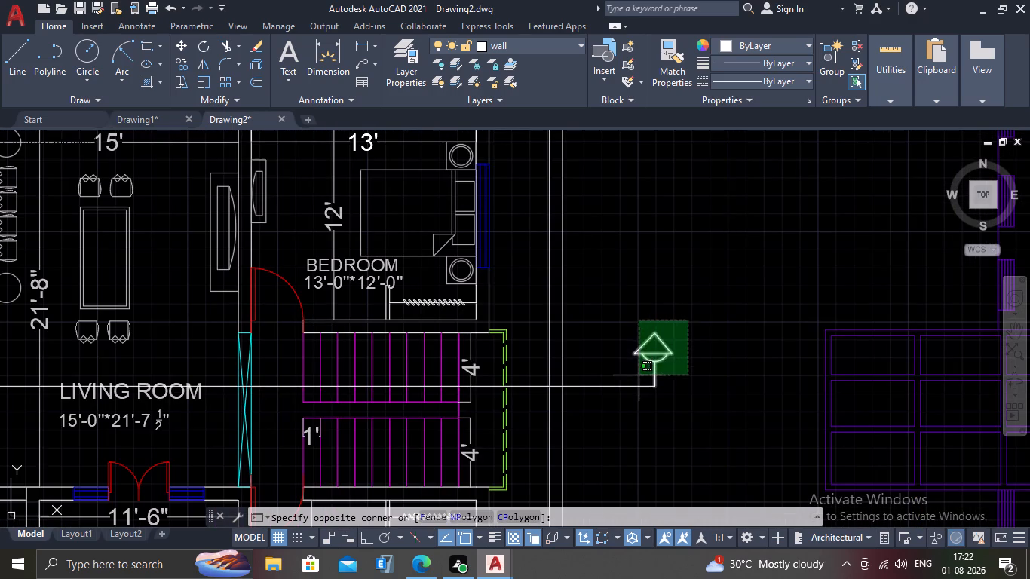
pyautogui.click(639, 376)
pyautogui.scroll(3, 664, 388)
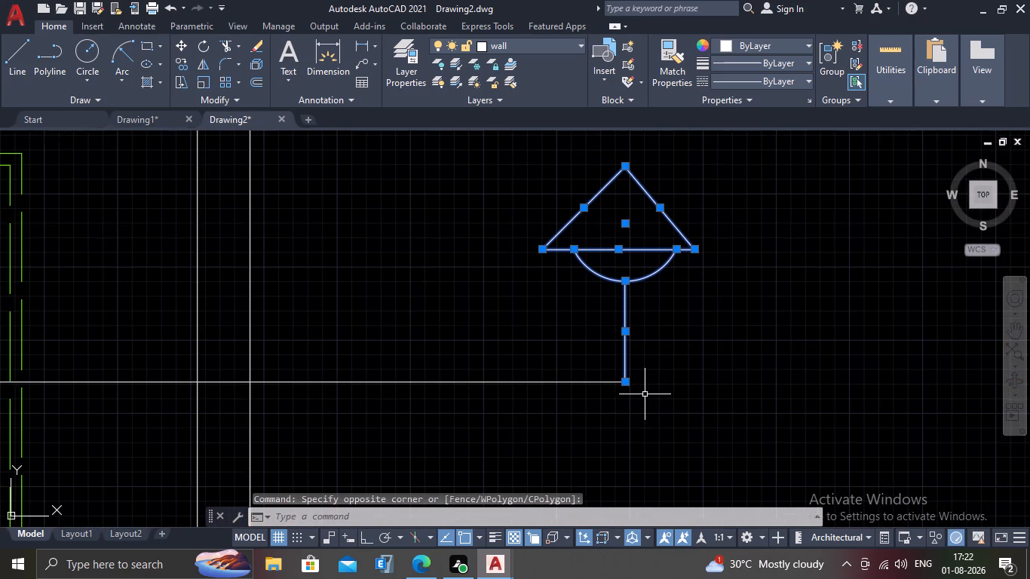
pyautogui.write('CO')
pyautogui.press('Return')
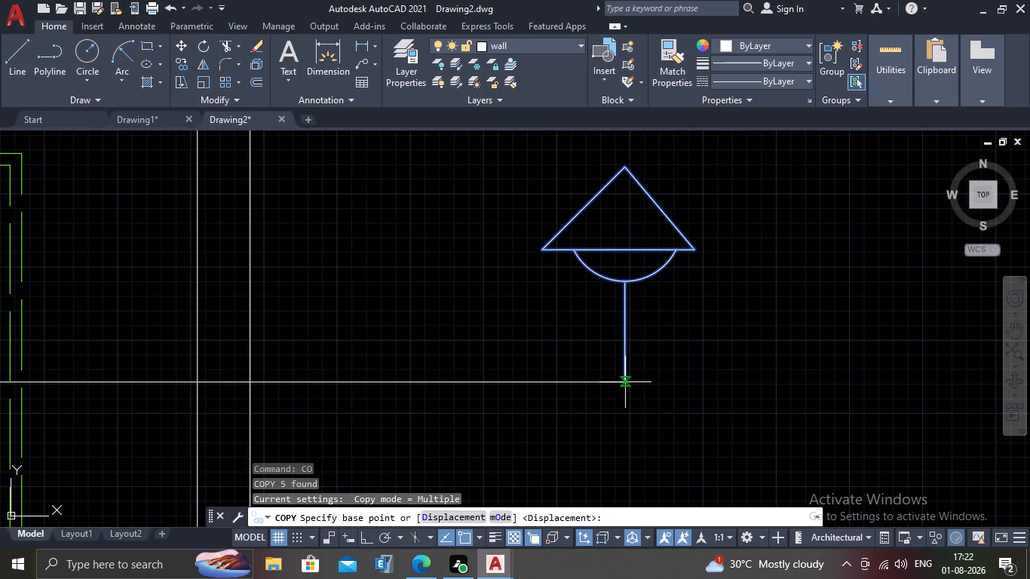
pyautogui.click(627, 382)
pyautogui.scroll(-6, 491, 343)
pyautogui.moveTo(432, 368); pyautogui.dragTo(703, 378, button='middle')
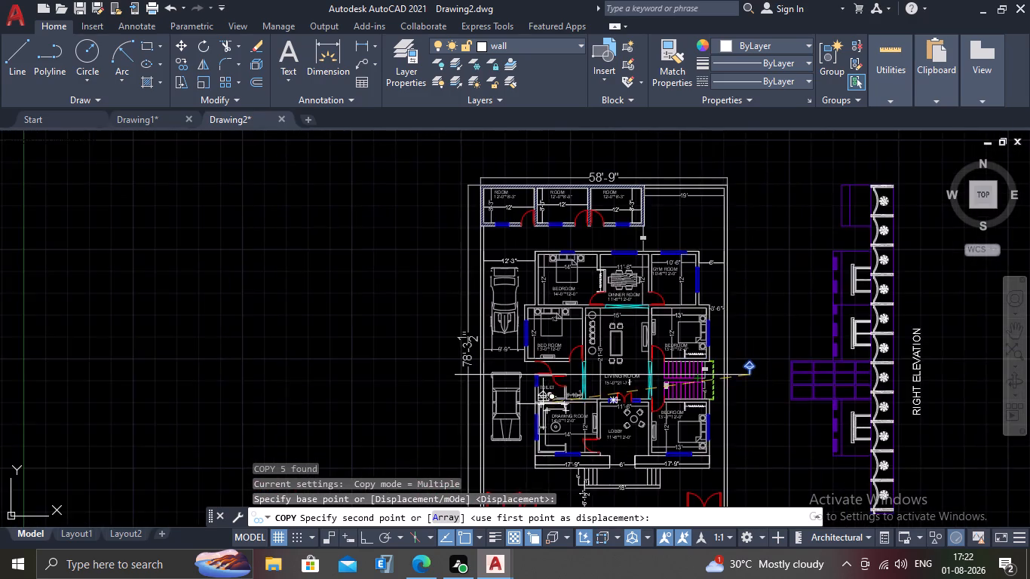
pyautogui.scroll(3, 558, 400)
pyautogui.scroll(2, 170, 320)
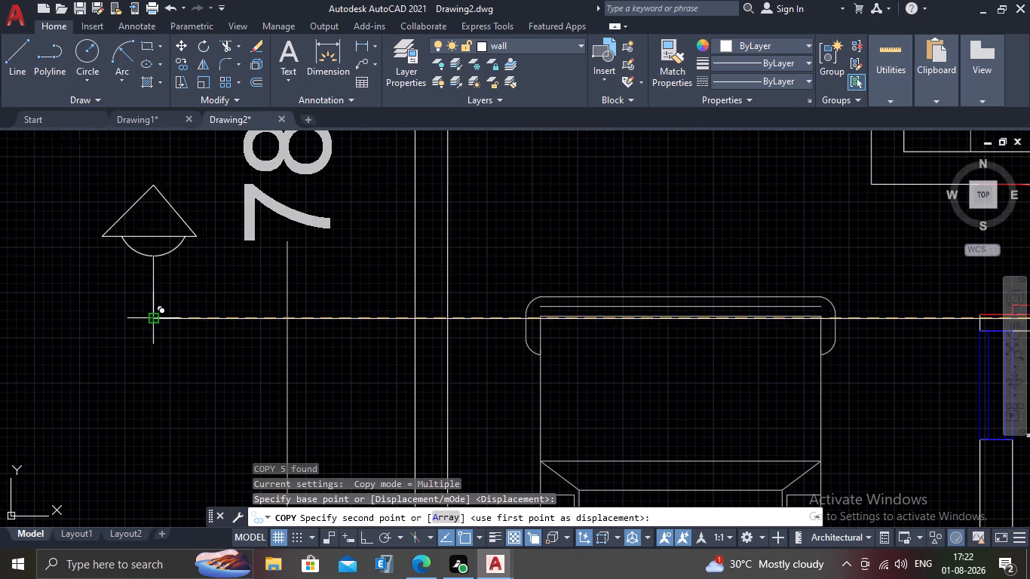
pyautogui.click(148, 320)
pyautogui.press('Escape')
# Stretch the east marker triangle's sloping side and base outward to a shared east corner, making the triangle nearly symmetrical.
pyautogui.scroll(-3, 152, 364)
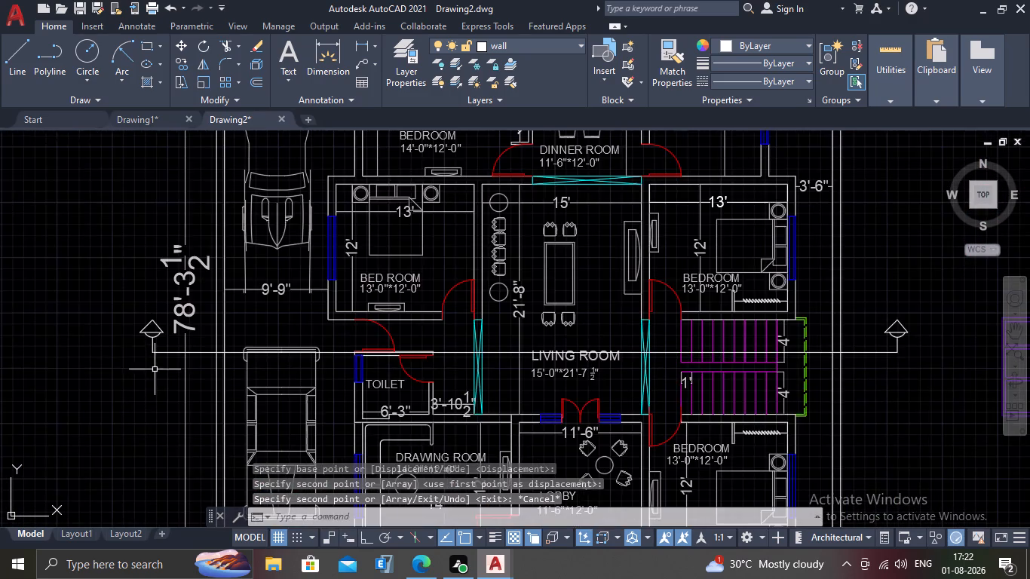
pyautogui.scroll(-2, 154, 361)
pyautogui.scroll(2, 192, 375)
pyautogui.moveTo(738, 342); pyautogui.dragTo(728, 269, button='middle')
pyautogui.scroll(2, 833, 174)
pyautogui.moveTo(728, 293); pyautogui.dragTo(714, 253, button='middle')
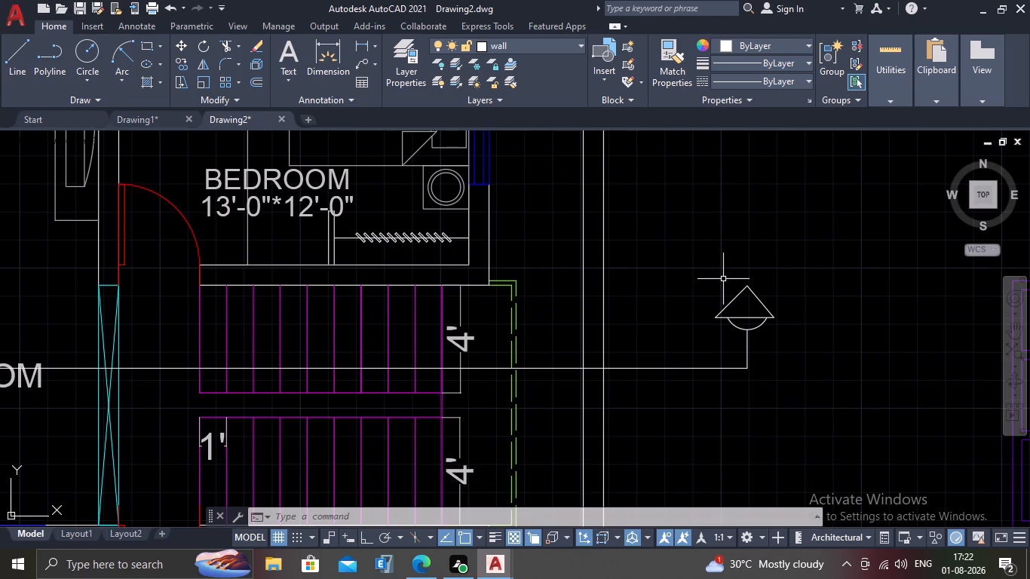
pyautogui.scroll(2, 708, 287)
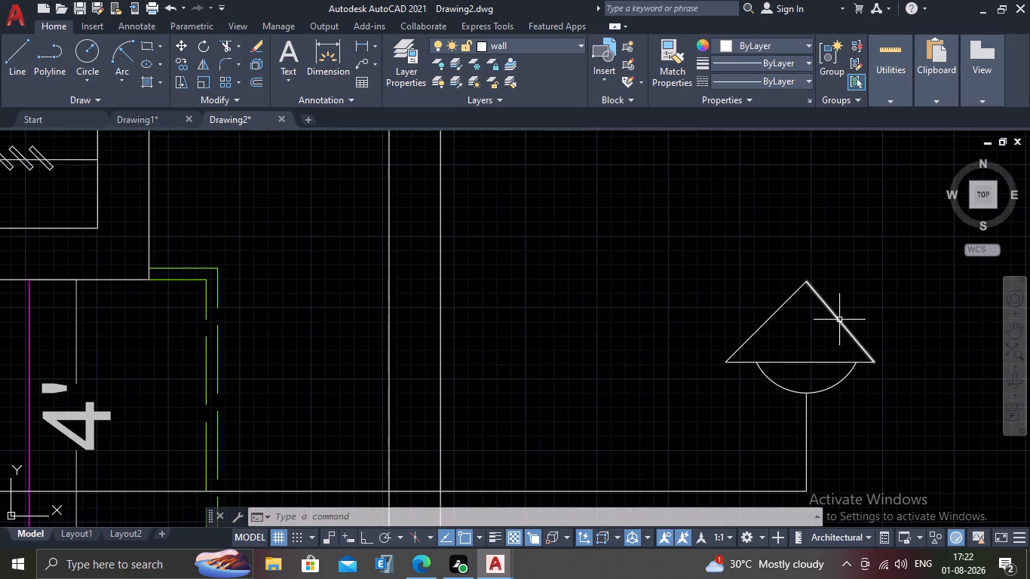
pyautogui.click(838, 319)
pyautogui.click(872, 363)
pyautogui.click(891, 361)
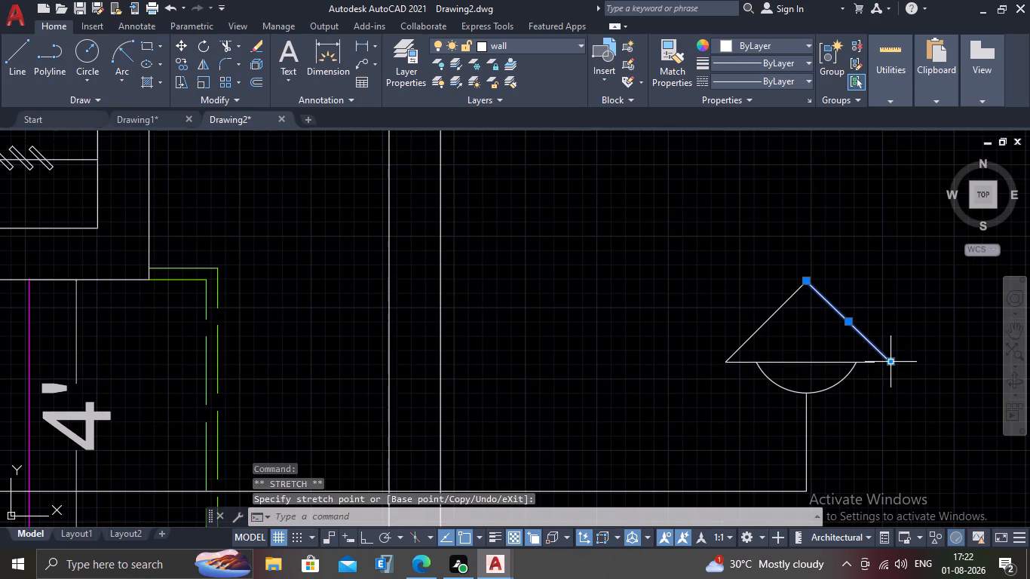
pyautogui.click(835, 362)
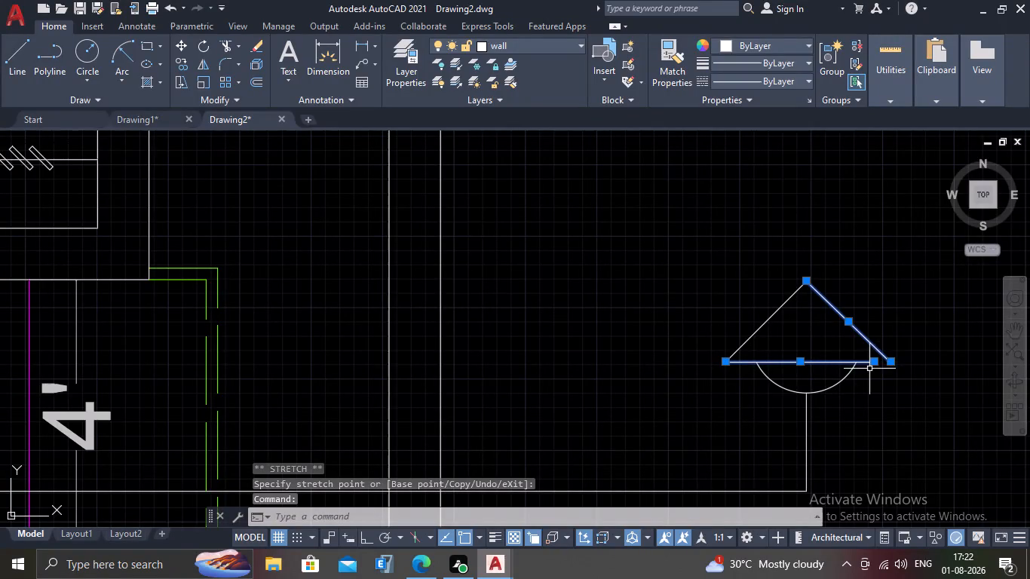
pyautogui.click(871, 363)
pyautogui.click(896, 363)
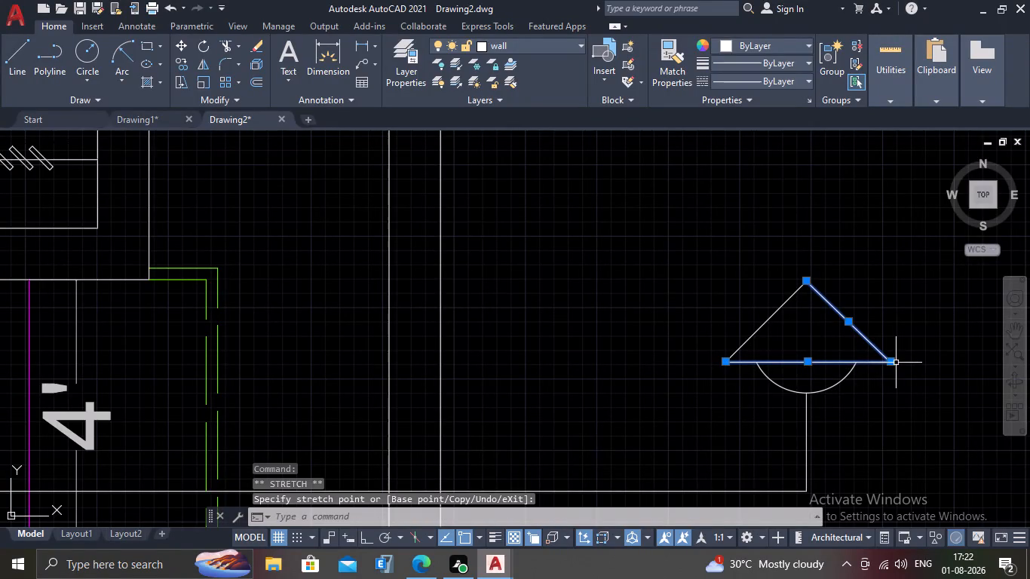
pyautogui.press('Escape')
# Raise the east marker triangle's apex slightly by stretching the upper ends of both sloping sides to the same point.
pyautogui.scroll(-2, 873, 366)
pyautogui.scroll(-1, 796, 421)
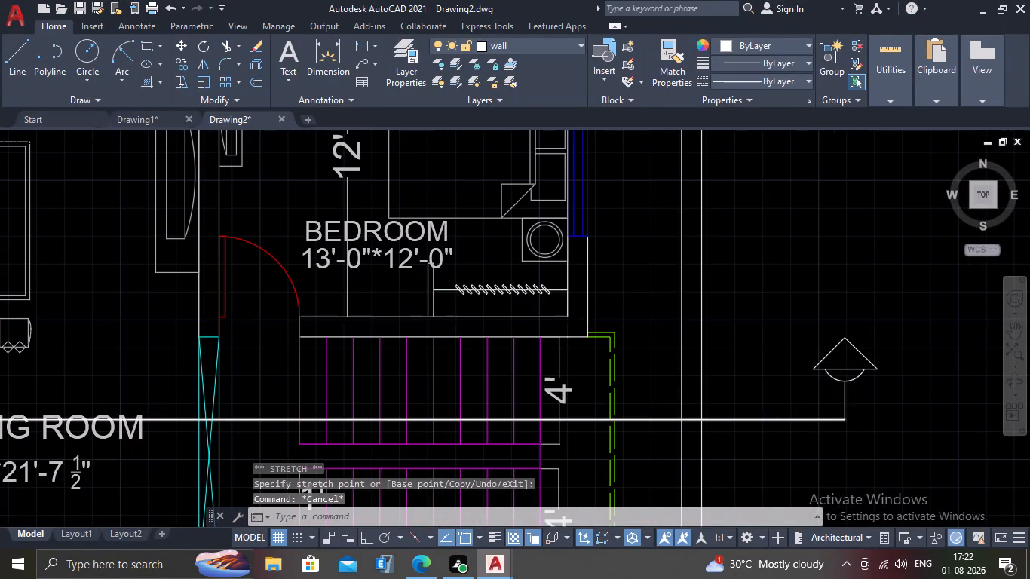
pyautogui.scroll(4, 826, 370)
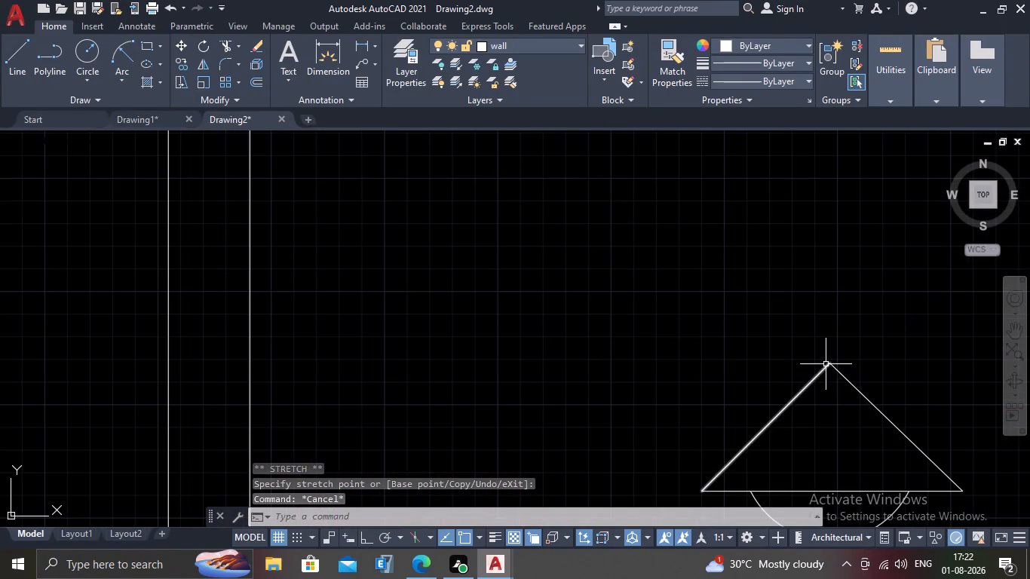
pyautogui.click(831, 364)
pyautogui.click(831, 363)
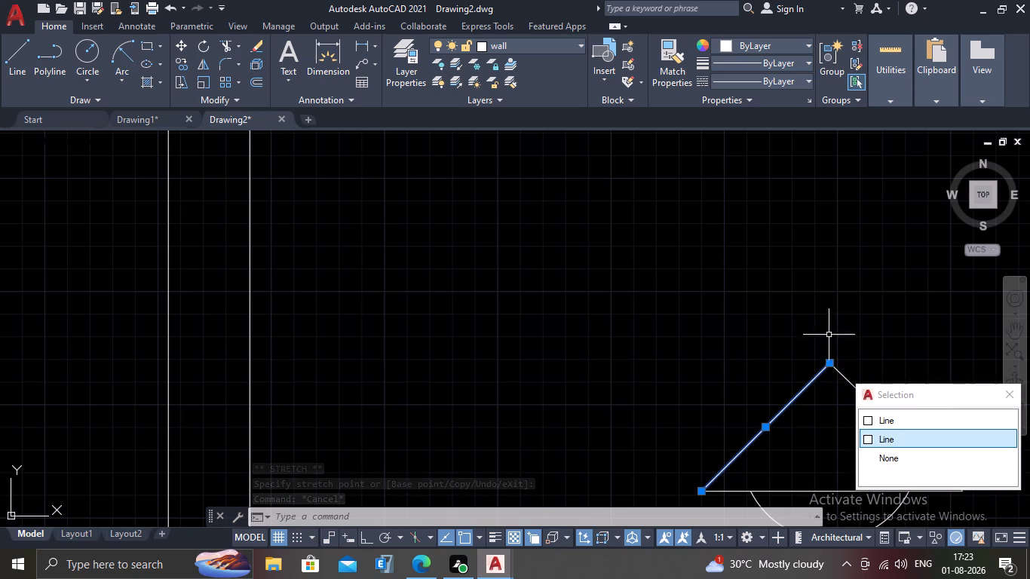
pyautogui.click(829, 363)
pyautogui.click(830, 340)
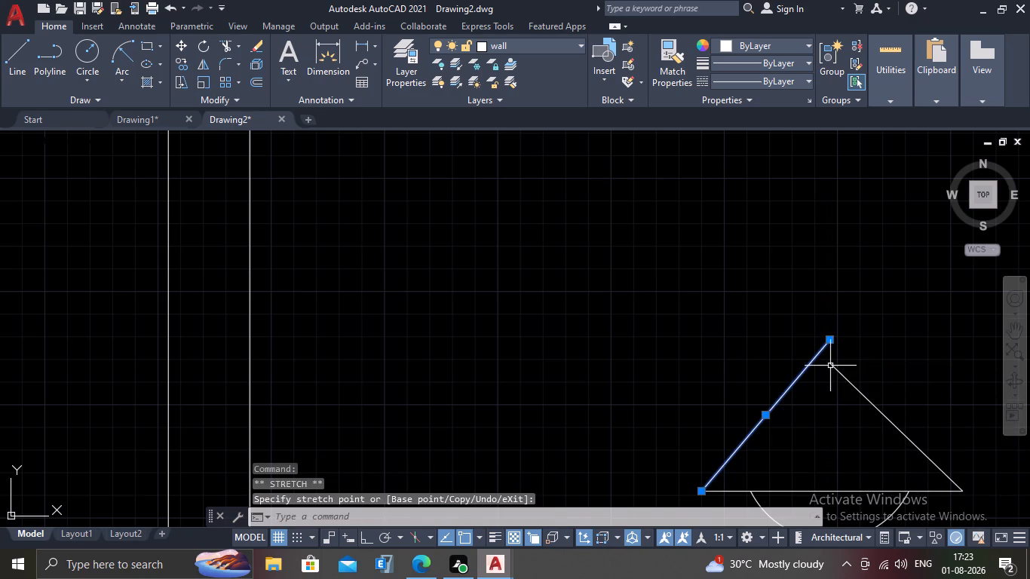
pyautogui.doubleClick(830, 366)
pyautogui.click(832, 360)
pyautogui.click(834, 342)
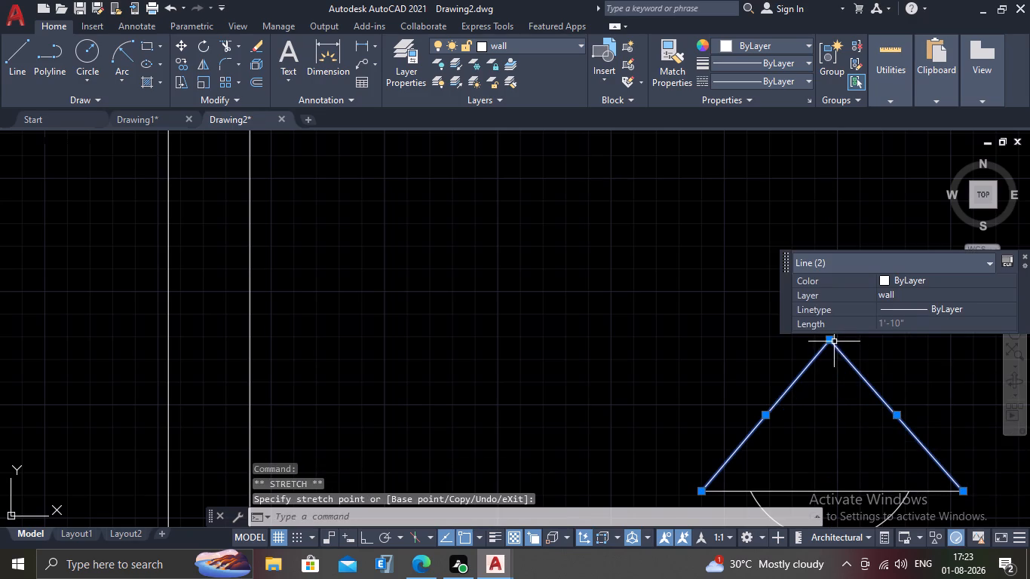
pyautogui.press('Escape')
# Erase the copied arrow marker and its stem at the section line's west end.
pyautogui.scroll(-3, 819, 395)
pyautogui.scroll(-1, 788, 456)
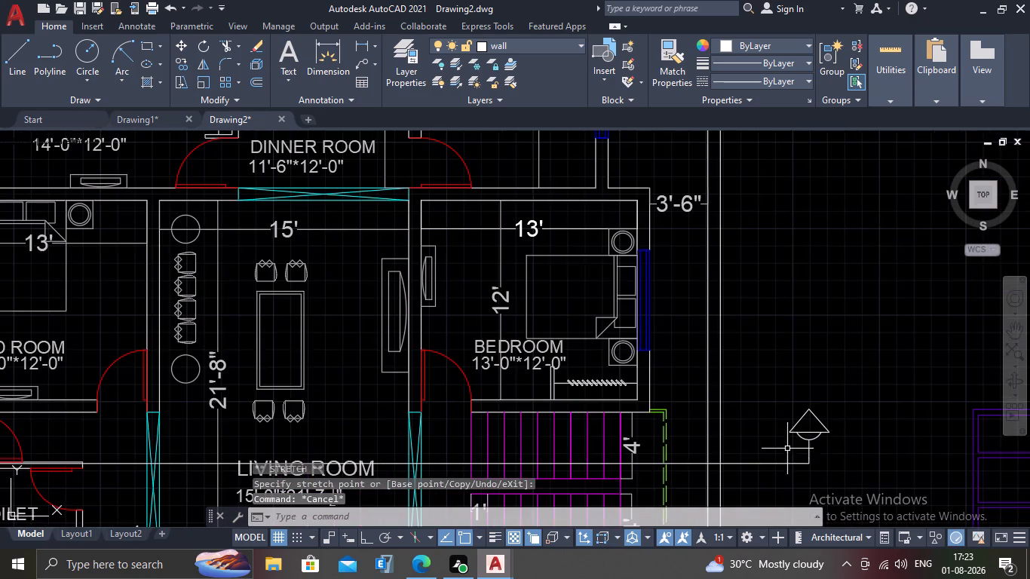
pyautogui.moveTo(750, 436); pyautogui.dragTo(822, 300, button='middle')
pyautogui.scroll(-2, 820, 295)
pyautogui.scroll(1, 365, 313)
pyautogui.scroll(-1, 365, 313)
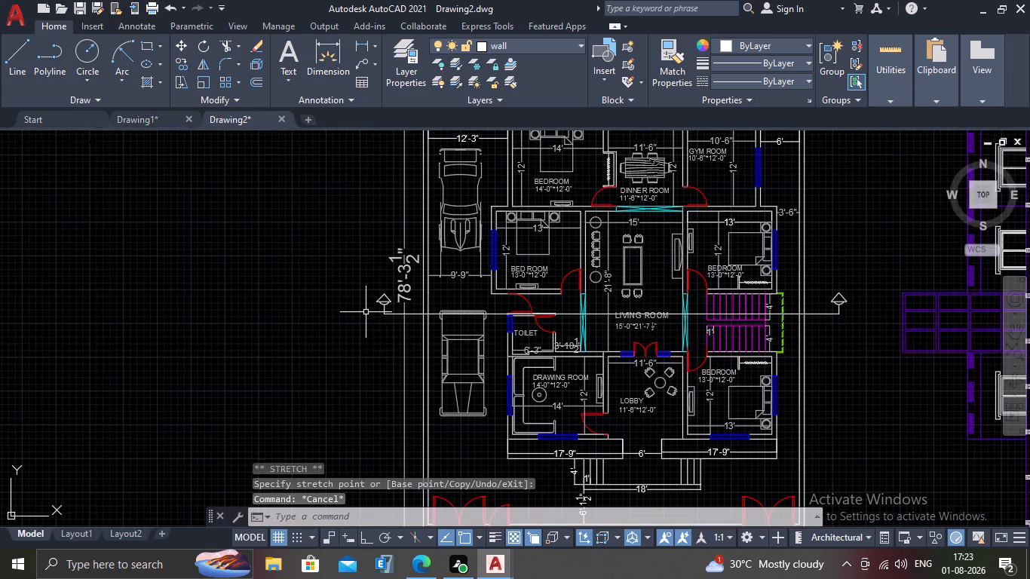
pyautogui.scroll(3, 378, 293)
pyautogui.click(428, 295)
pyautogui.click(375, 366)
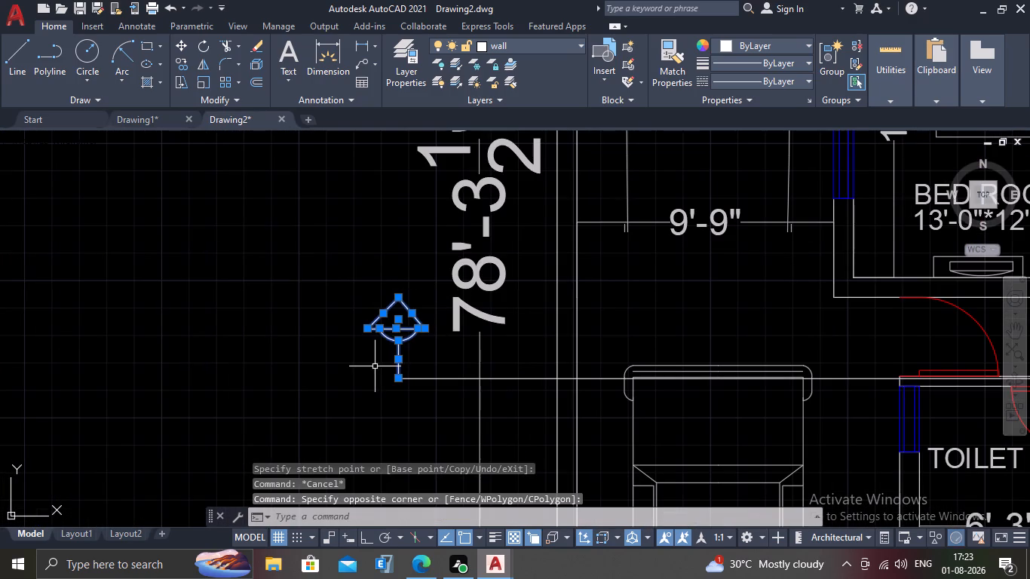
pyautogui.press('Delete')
# Place multiline text reading "A" just above the arrow marker at the section line's east end.
pyautogui.scroll(-3, 367, 362)
pyautogui.moveTo(403, 368); pyautogui.dragTo(318, 286, button='middle')
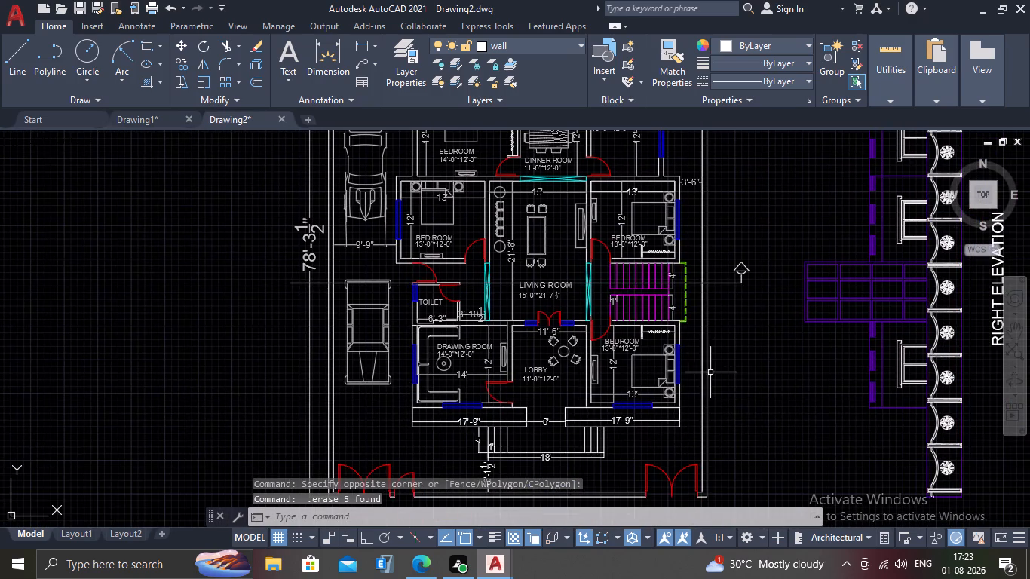
pyautogui.scroll(4, 756, 271)
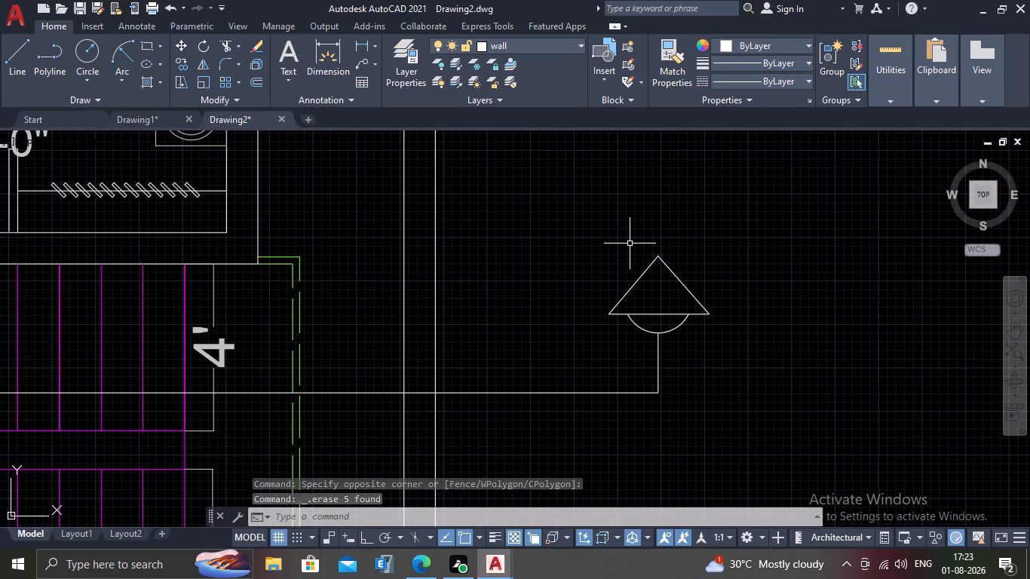
pyautogui.write('MT')
pyautogui.press('Return')
pyautogui.click(621, 189)
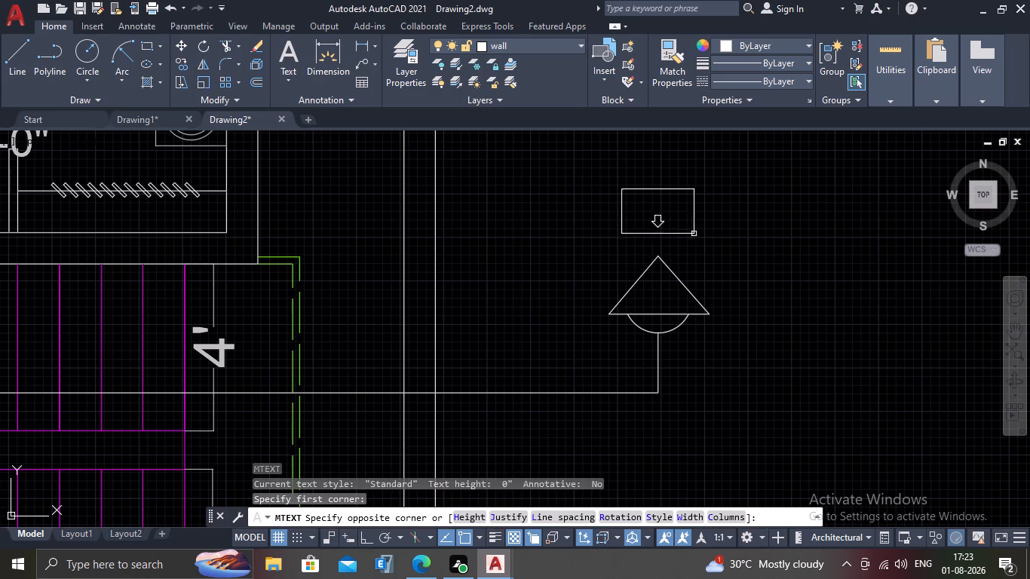
pyautogui.click(698, 244)
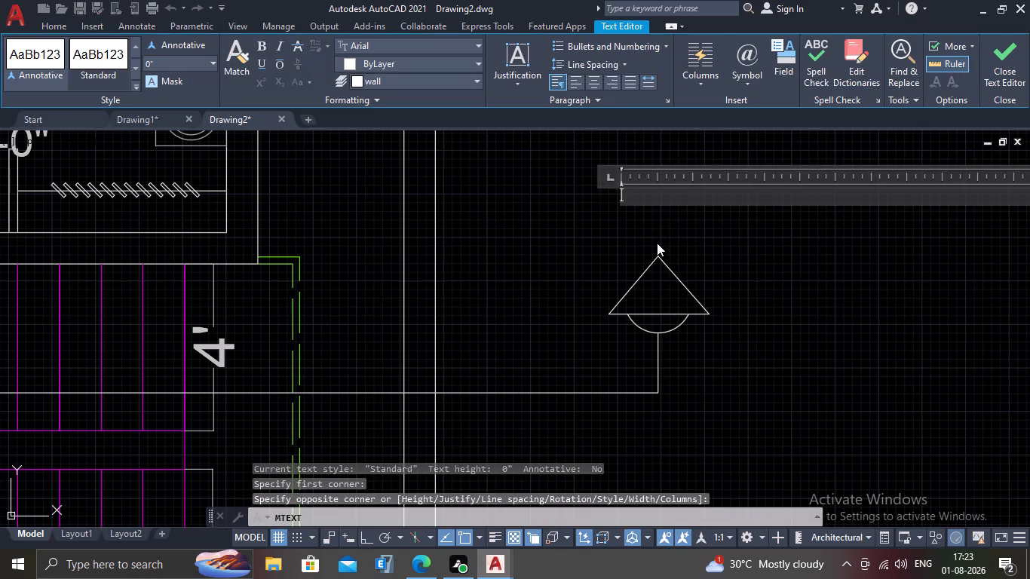
pyautogui.press('a')
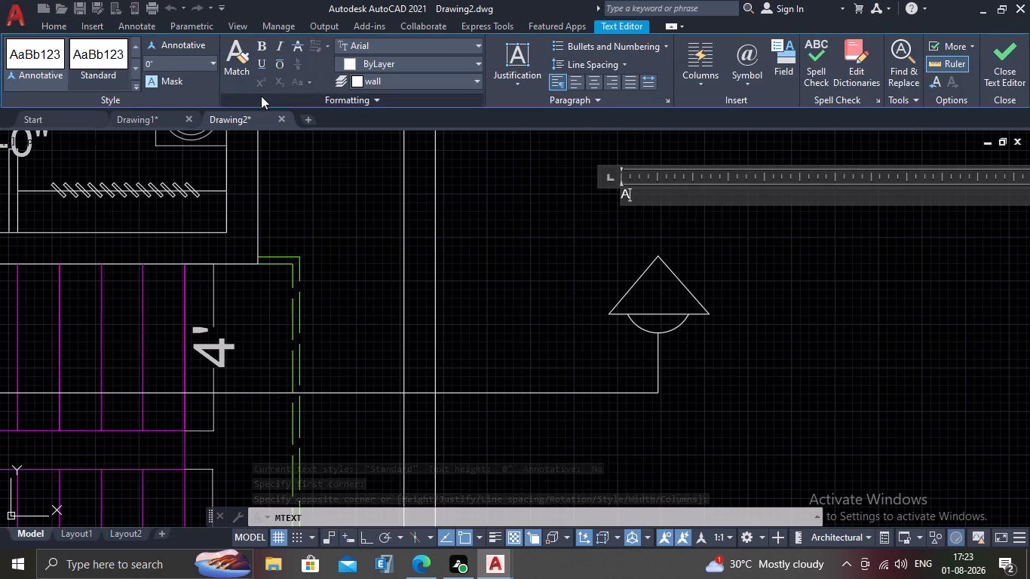
# Set the "A" label's text height to 1'-8" and finish editing the text.
pyautogui.moveTo(642, 194); pyautogui.dragTo(566, 195)
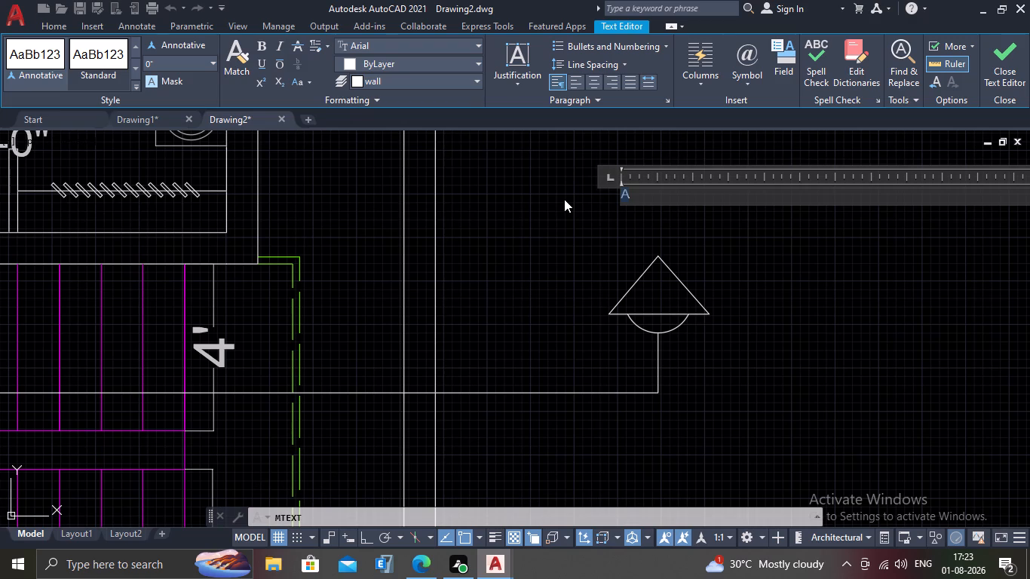
pyautogui.press('9')
pyautogui.press('BackSpace')
pyautogui.write("1'")
pyautogui.press('Return')
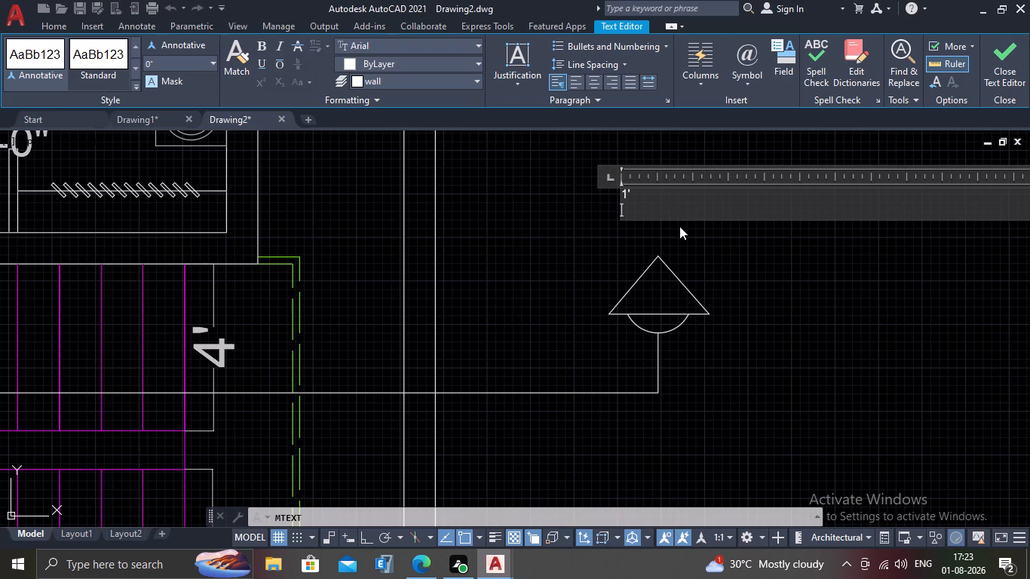
pyautogui.moveTo(648, 193); pyautogui.dragTo(572, 198)
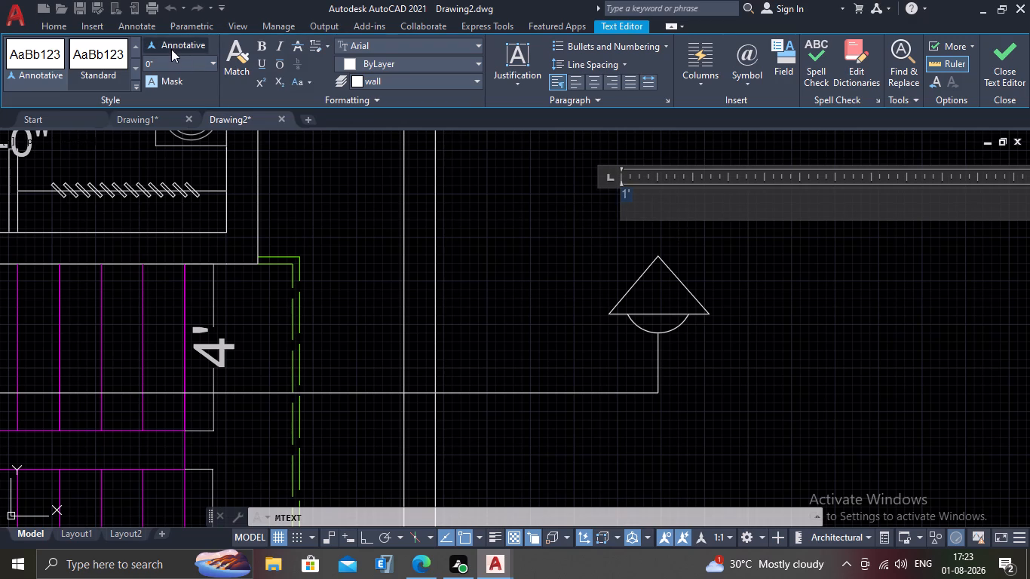
pyautogui.press('a')
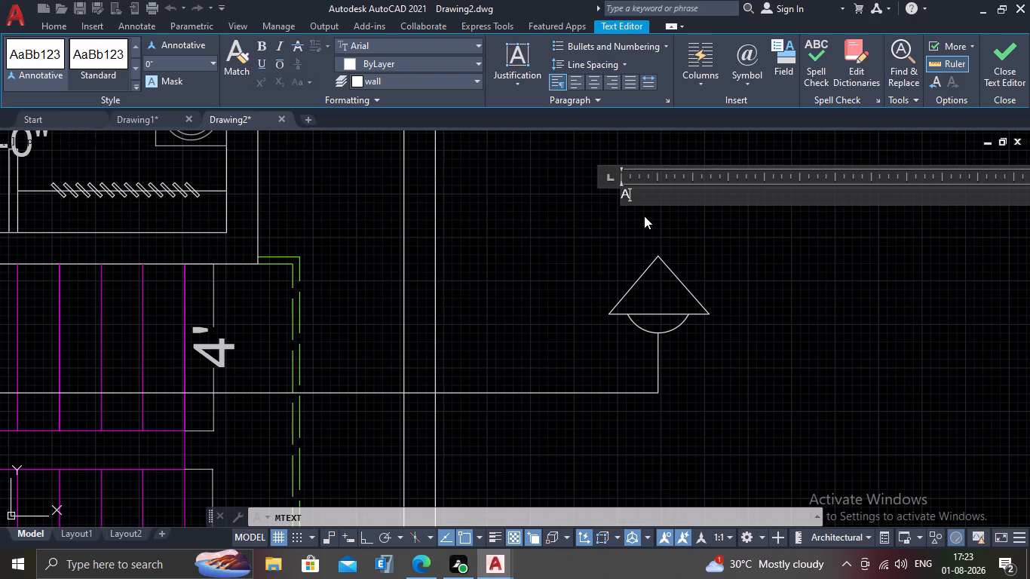
pyautogui.moveTo(667, 198); pyautogui.dragTo(385, 166)
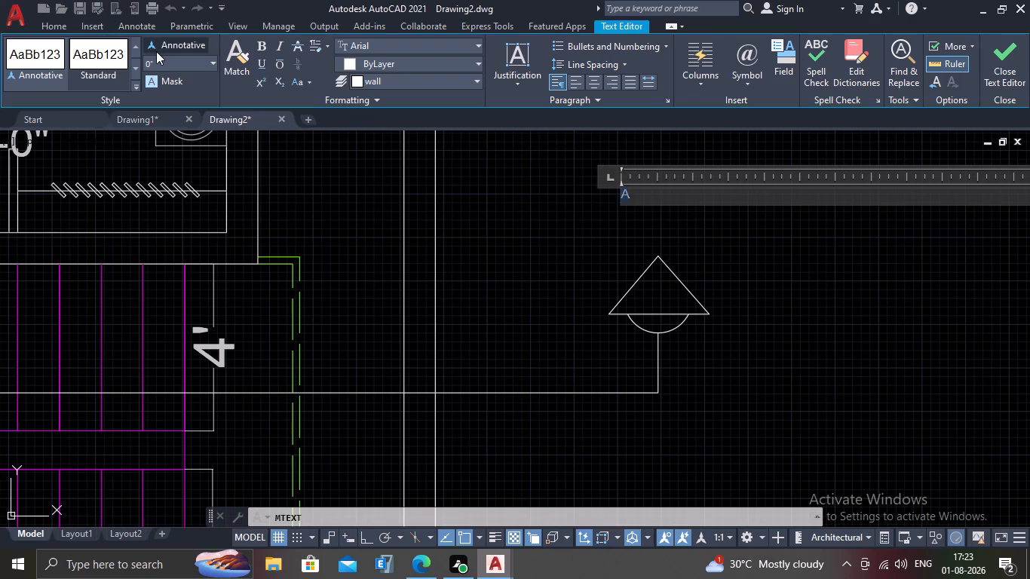
pyautogui.moveTo(168, 66); pyautogui.dragTo(61, 57)
pyautogui.press('1')
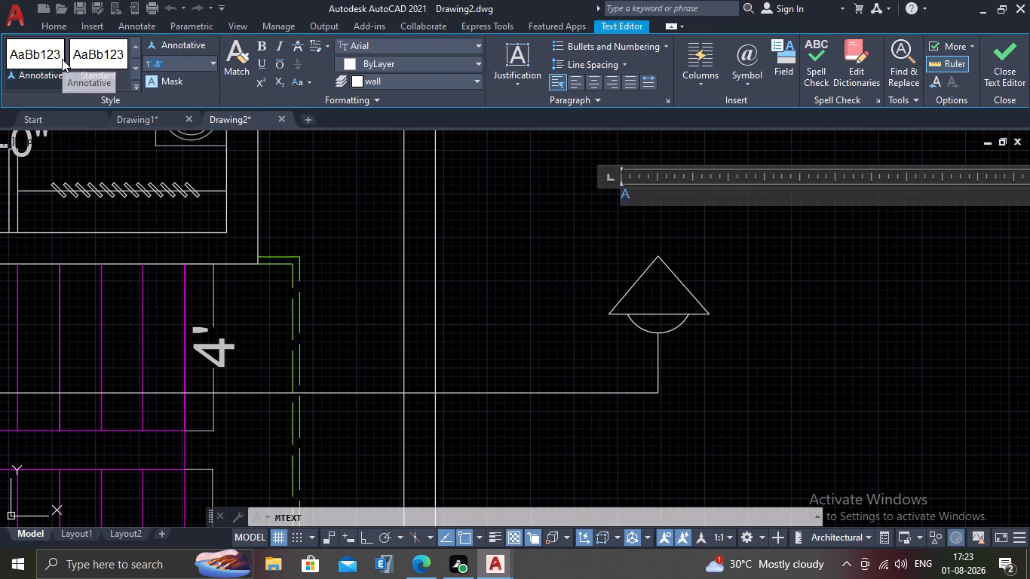
pyautogui.press("'")
pyautogui.press('Return')
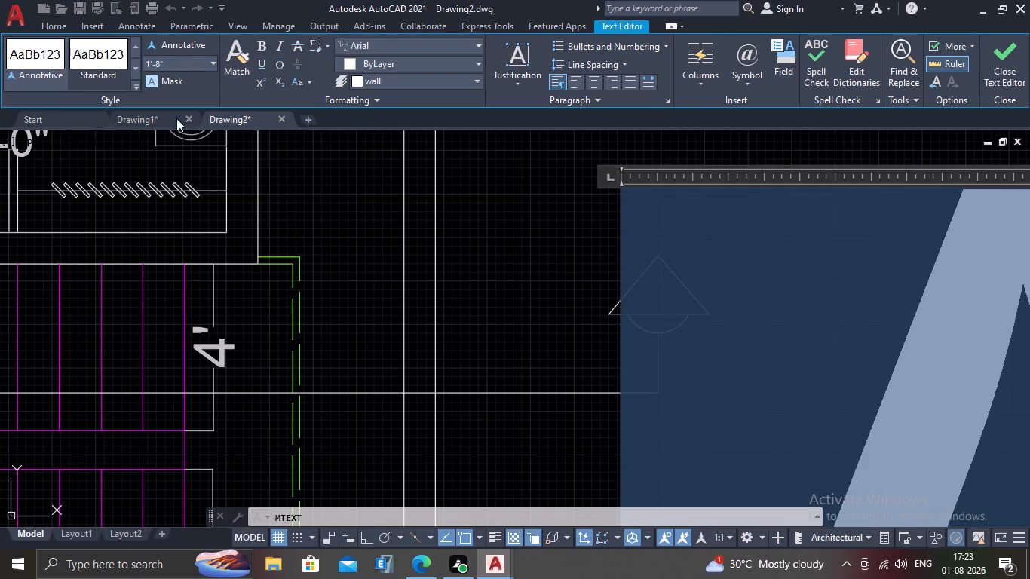
pyautogui.click(494, 222)
# Shift the "A" label horizontally to centre it over the east marker triangle's apex.
pyautogui.scroll(-1, 521, 255)
pyautogui.scroll(2, 636, 232)
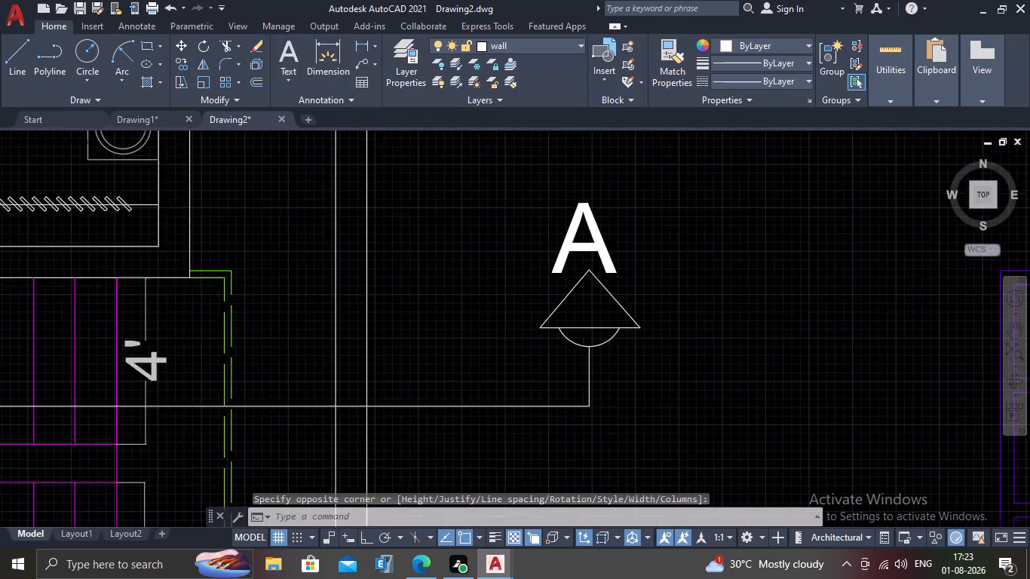
pyautogui.moveTo(612, 236); pyautogui.dragTo(584, 251)
pyautogui.click(538, 263)
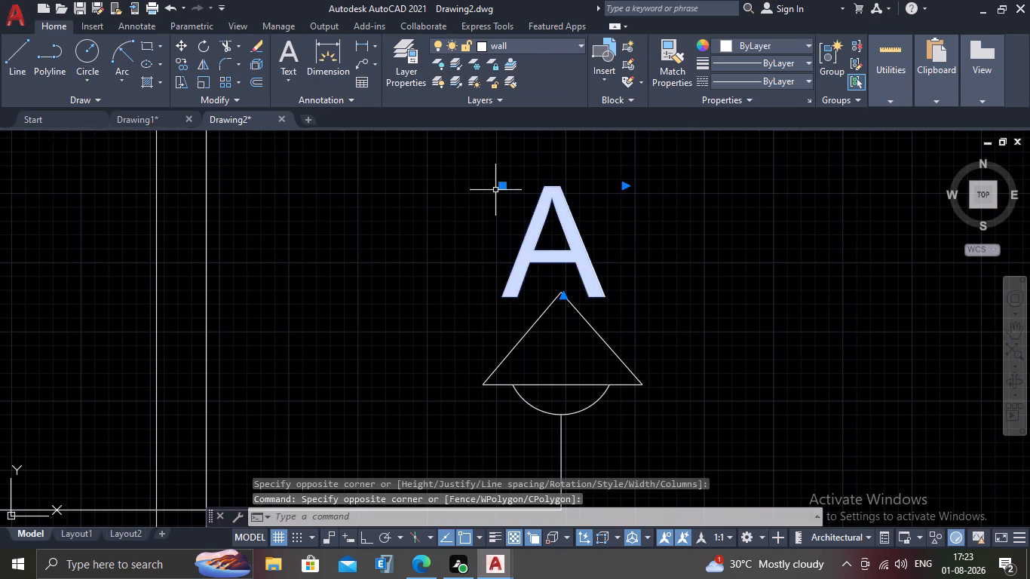
pyautogui.click(500, 187)
pyautogui.click(529, 189)
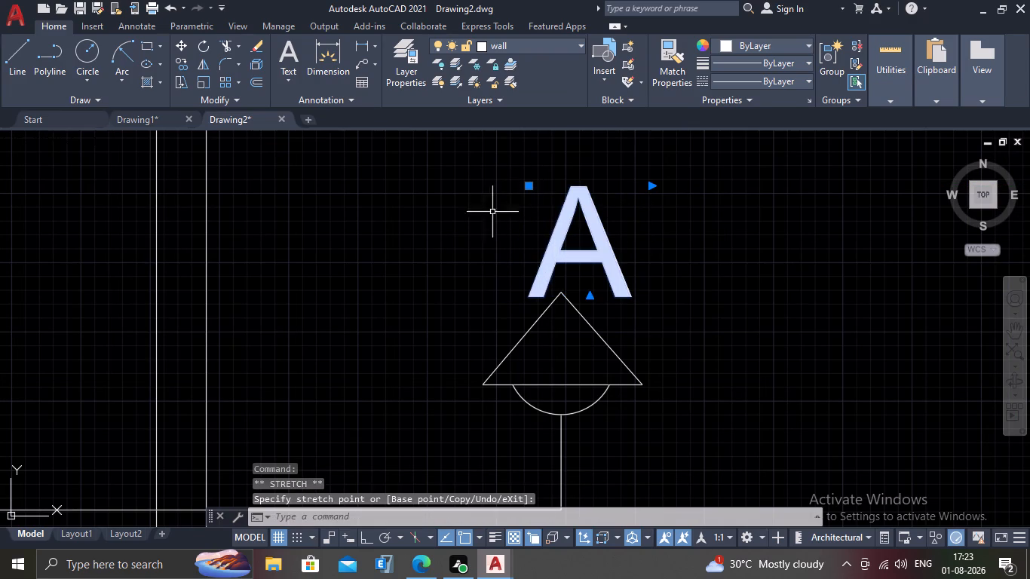
pyautogui.scroll(-2, 480, 218)
pyautogui.scroll(3, 513, 240)
pyautogui.moveTo(496, 170); pyautogui.dragTo(512, 271, button='middle')
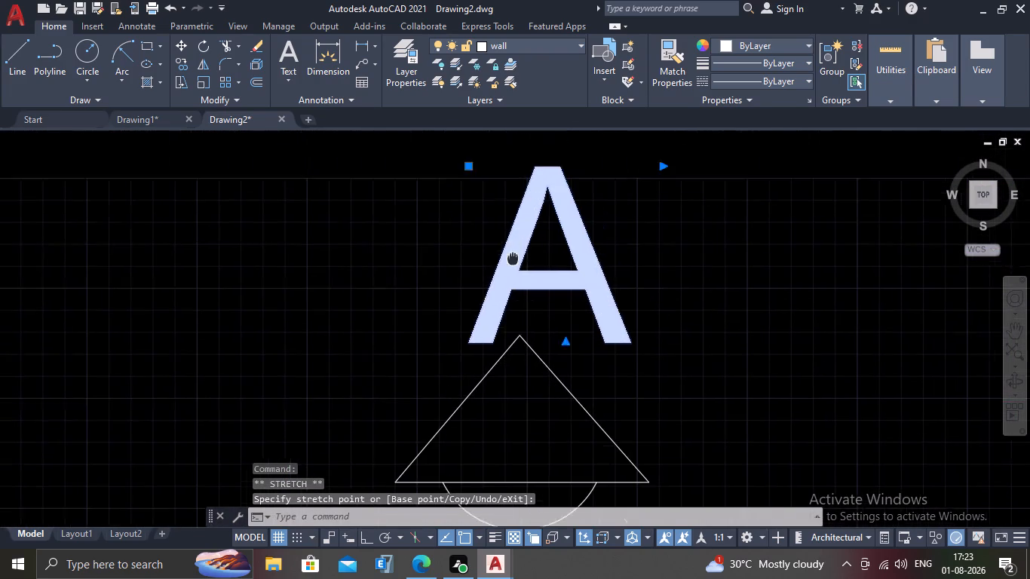
pyautogui.moveTo(512, 271); pyautogui.dragTo(507, 330, button='middle')
pyautogui.scroll(2, 480, 270)
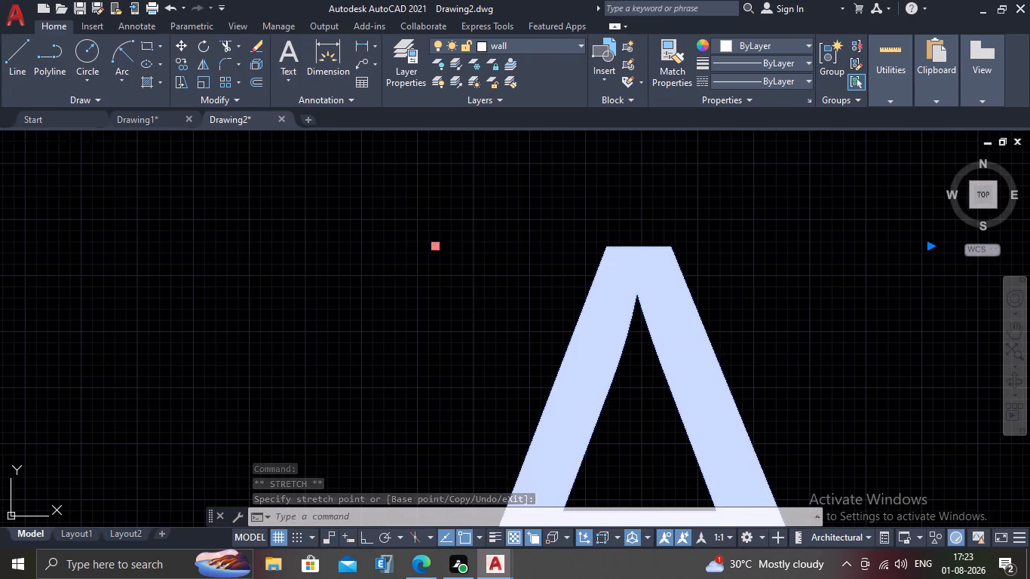
pyautogui.click(437, 247)
pyautogui.click(397, 248)
pyautogui.scroll(-2, 387, 256)
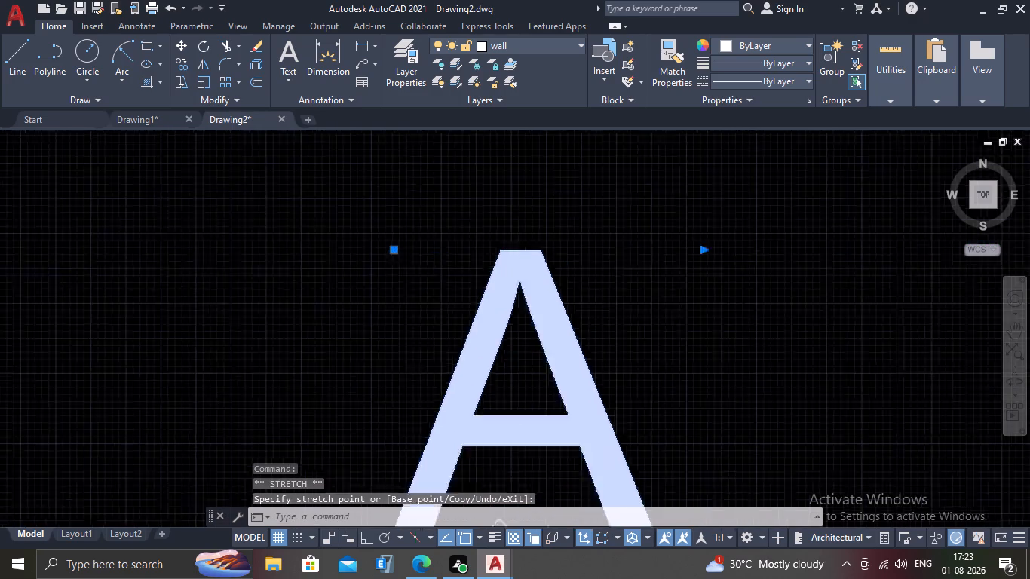
pyautogui.scroll(-1, 387, 256)
pyautogui.press('Escape')
# Raise the "A" label to leave a clear gap above the east marker triangle's apex.
pyautogui.scroll(-3, 406, 253)
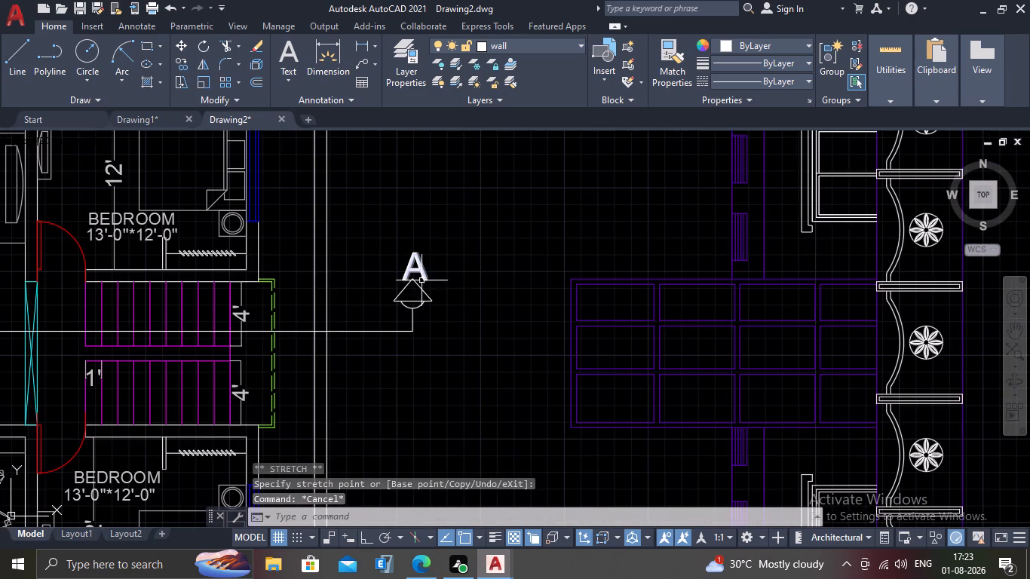
pyautogui.scroll(2, 400, 332)
pyautogui.scroll(-1, 400, 332)
pyautogui.moveTo(389, 308); pyautogui.dragTo(405, 335, button='middle')
pyautogui.scroll(2, 440, 304)
pyautogui.scroll(-1, 439, 304)
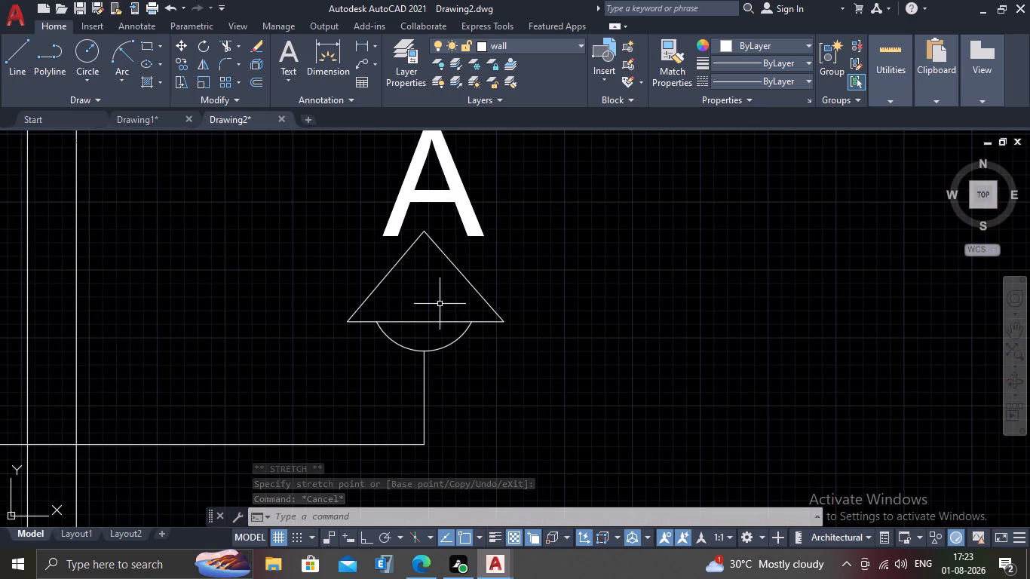
pyautogui.scroll(-3, 437, 247)
pyautogui.moveTo(450, 313); pyautogui.dragTo(483, 328, button='middle')
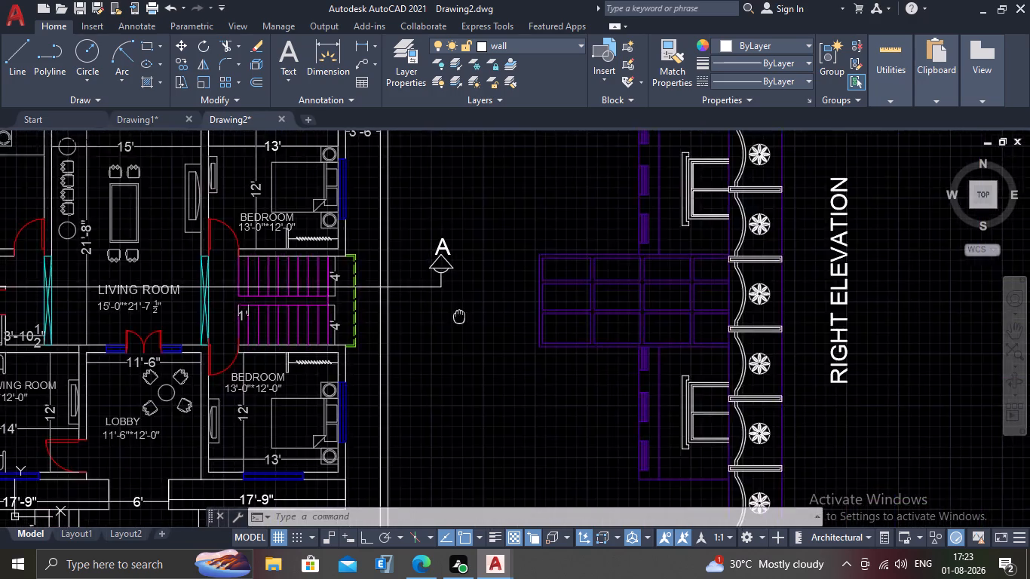
pyautogui.moveTo(483, 328); pyautogui.dragTo(503, 345, button='middle')
pyautogui.scroll(2, 480, 300)
pyautogui.moveTo(517, 230); pyautogui.dragTo(512, 237)
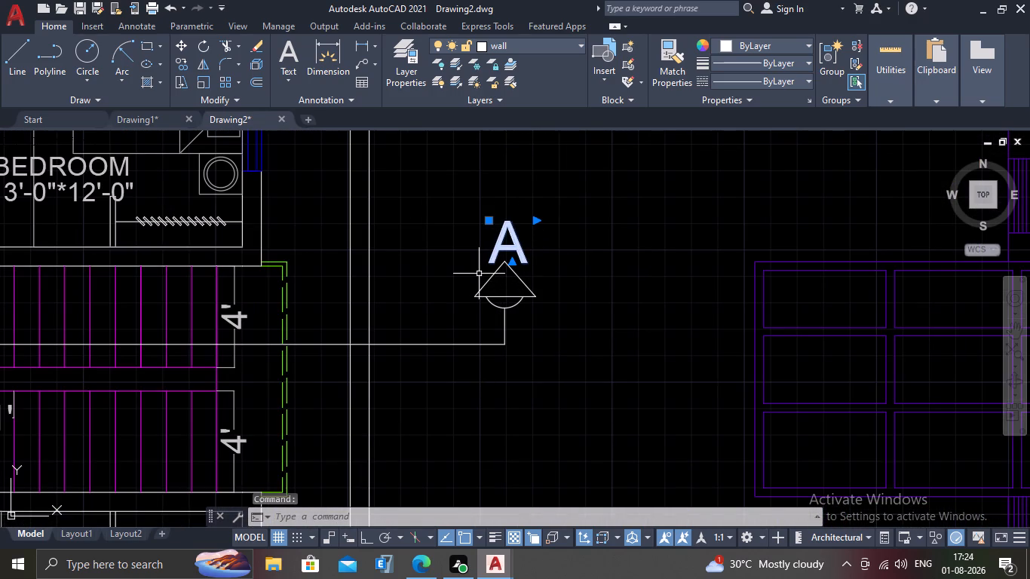
pyautogui.click(492, 216)
pyautogui.click(489, 219)
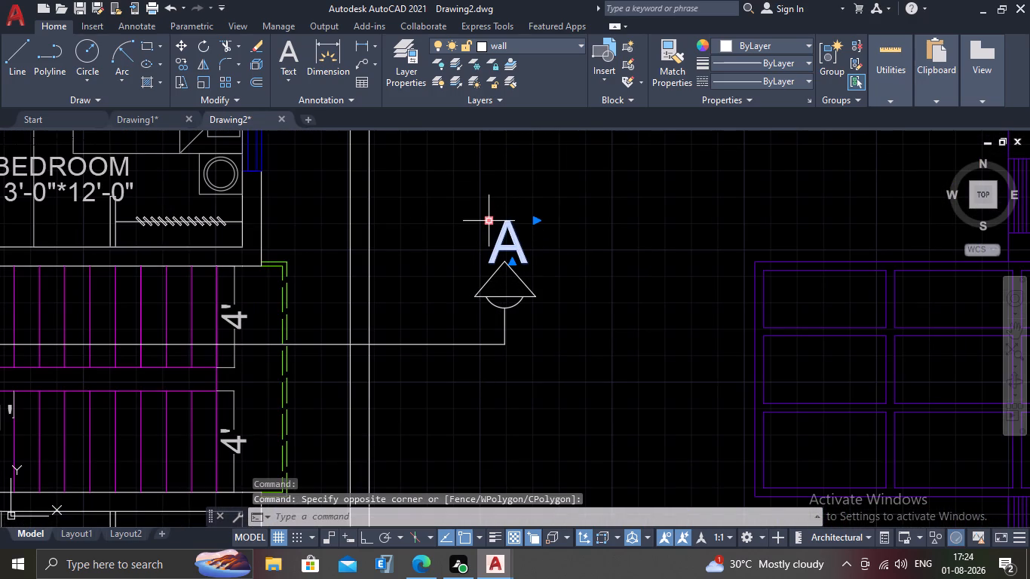
pyautogui.click(488, 220)
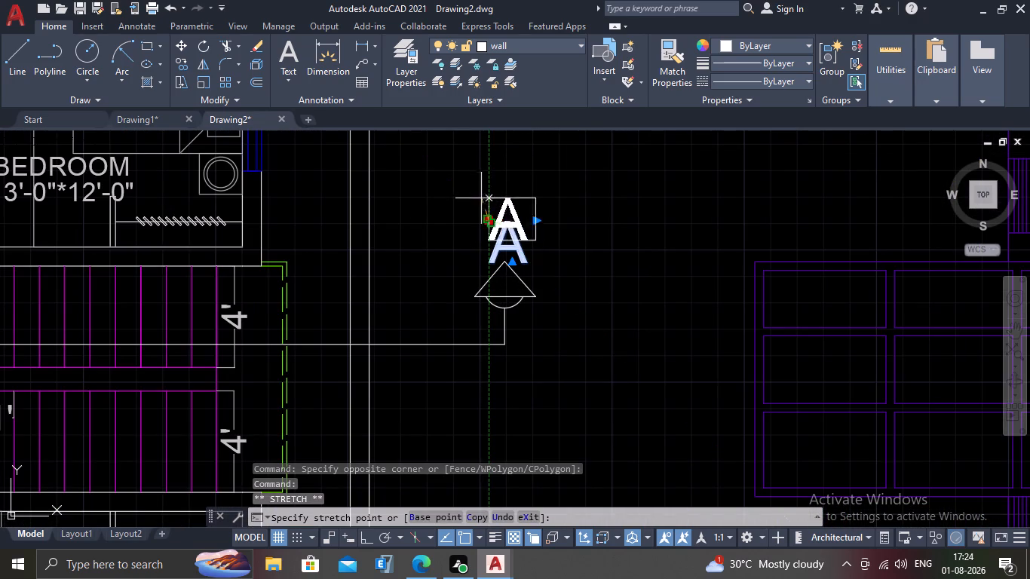
pyautogui.scroll(3, 480, 201)
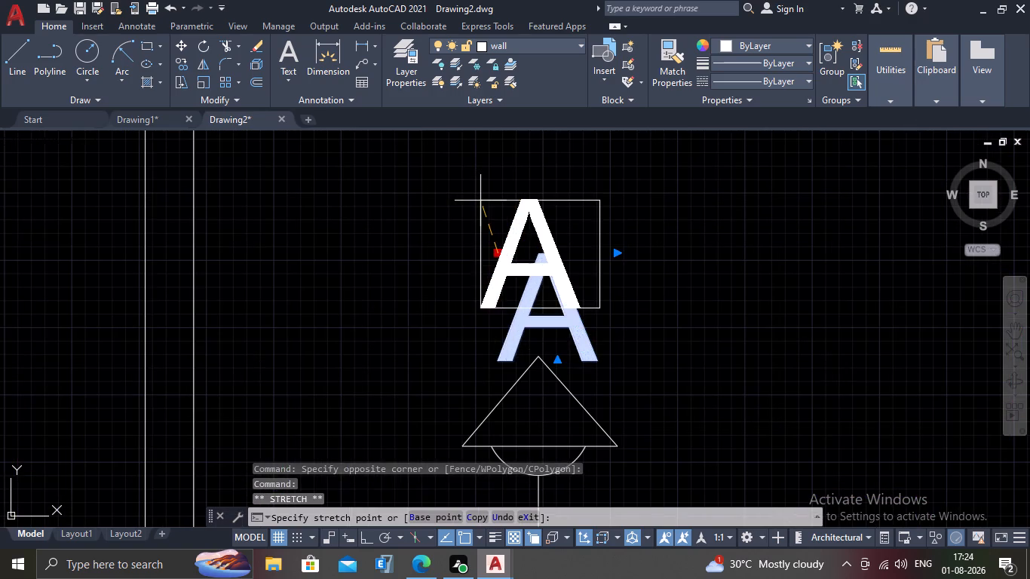
pyautogui.click(480, 201)
pyautogui.scroll(-2, 507, 277)
pyautogui.press('Escape')
pyautogui.scroll(-2, 531, 339)
pyautogui.scroll(2, 529, 323)
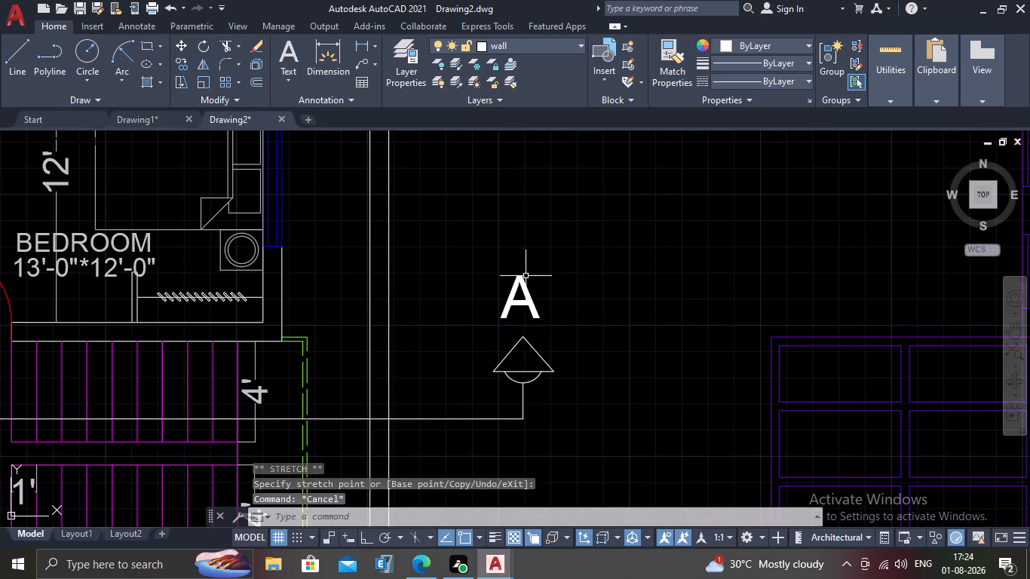
# Nudge the raised "A" label slightly east to centre it over the marker triangle.
pyautogui.scroll(2, 526, 276)
pyautogui.moveTo(543, 326); pyautogui.dragTo(535, 335)
pyautogui.click(491, 368)
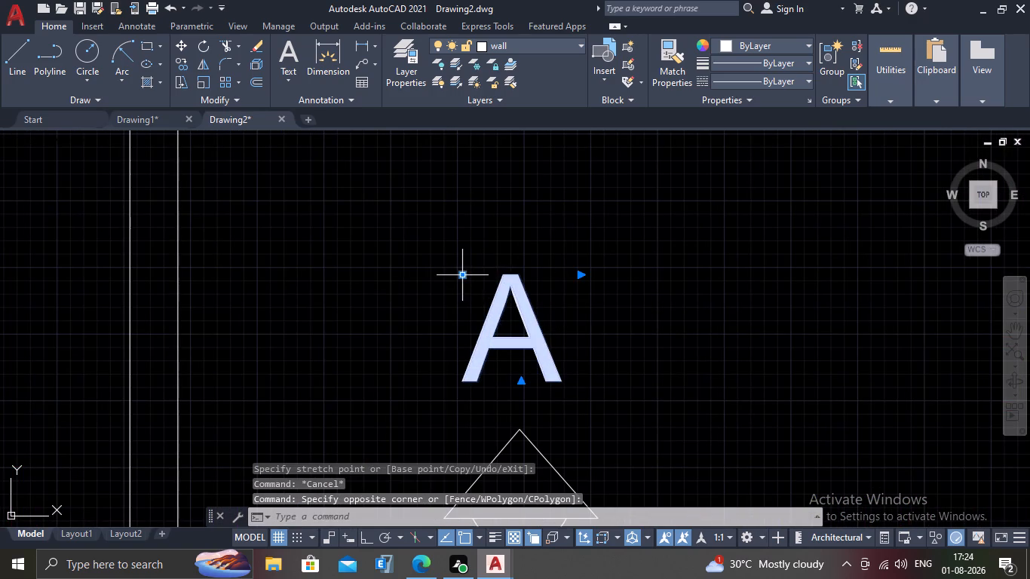
pyautogui.doubleClick(463, 274)
pyautogui.click(482, 274)
pyautogui.scroll(-2, 477, 303)
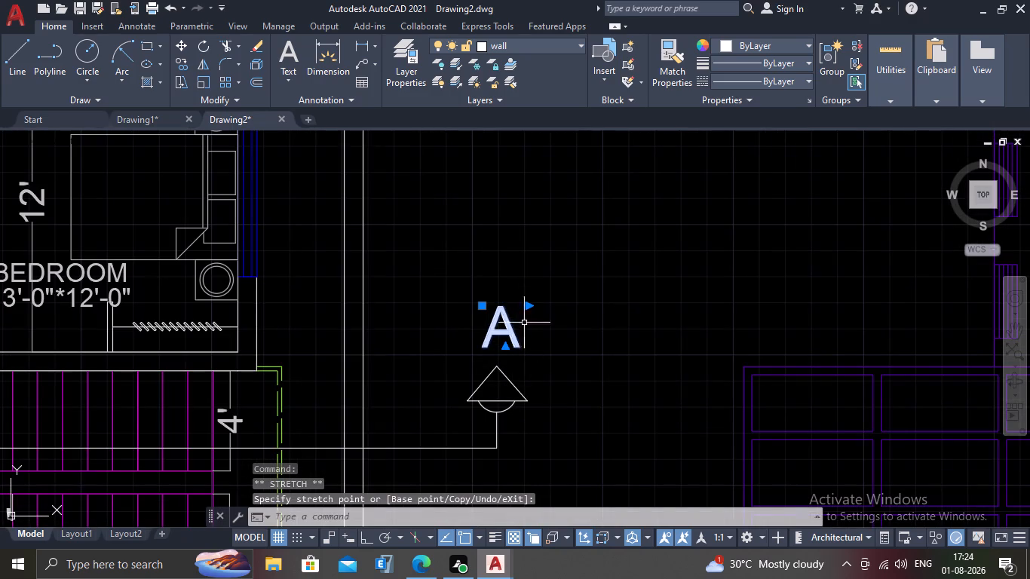
# Copy the east arrow marker with its stem and "A" label from the stem's base to the section line's west endpoint.
pyautogui.click(557, 292)
pyautogui.click(471, 443)
pyautogui.moveTo(468, 443); pyautogui.dragTo(508, 399, button='middle')
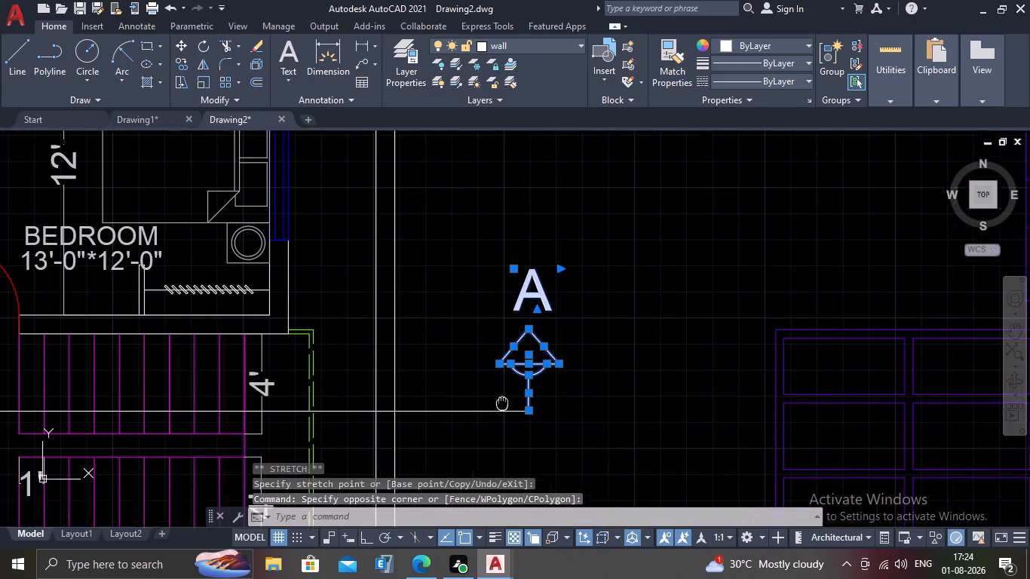
pyautogui.moveTo(508, 399); pyautogui.dragTo(515, 395, button='middle')
pyautogui.write('CO')
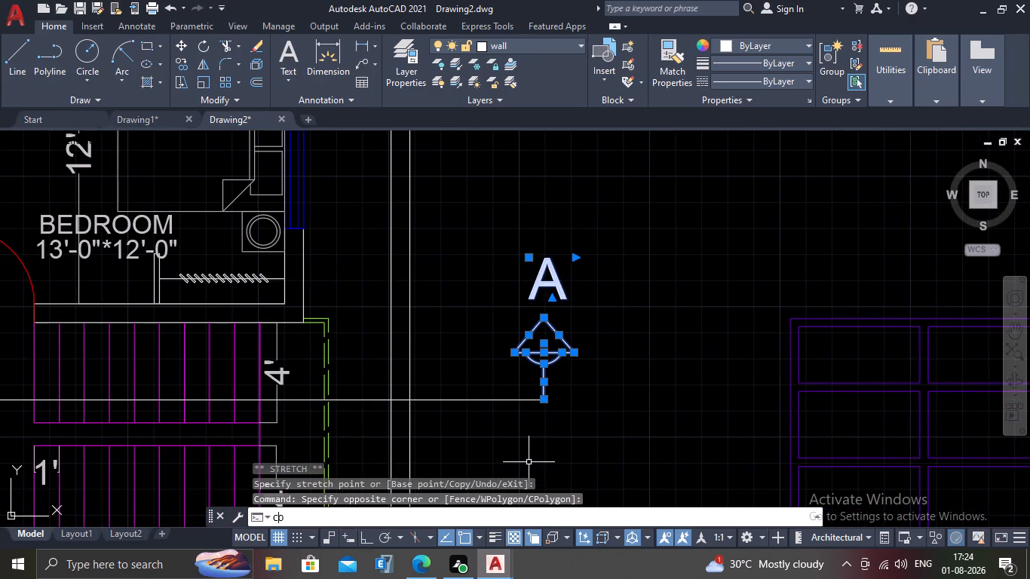
pyautogui.press('Return')
pyautogui.scroll(2, 563, 443)
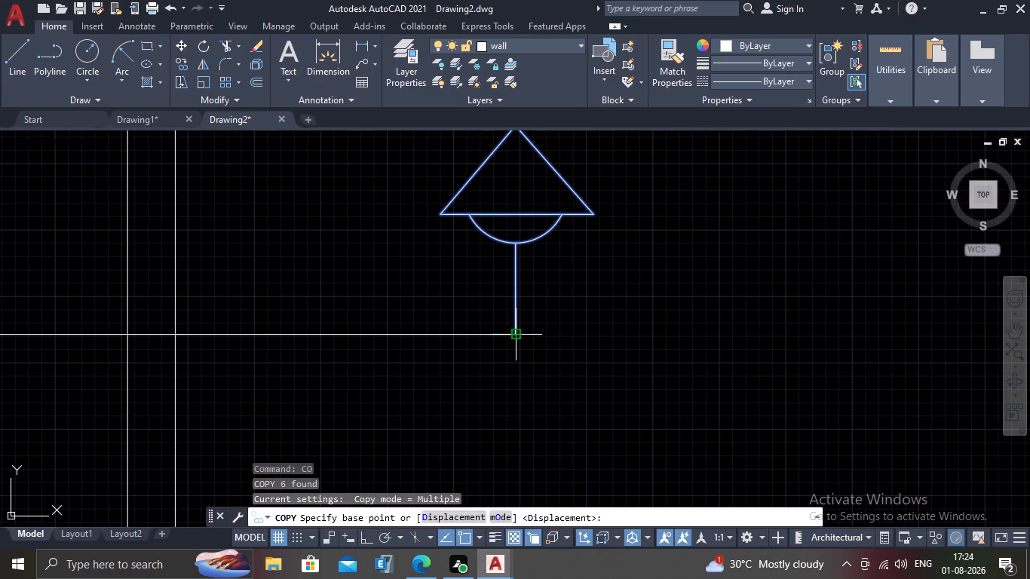
pyautogui.click(517, 338)
pyautogui.scroll(-2, 397, 353)
pyautogui.moveTo(397, 372); pyautogui.dragTo(708, 375, button='middle')
pyautogui.scroll(-2, 708, 375)
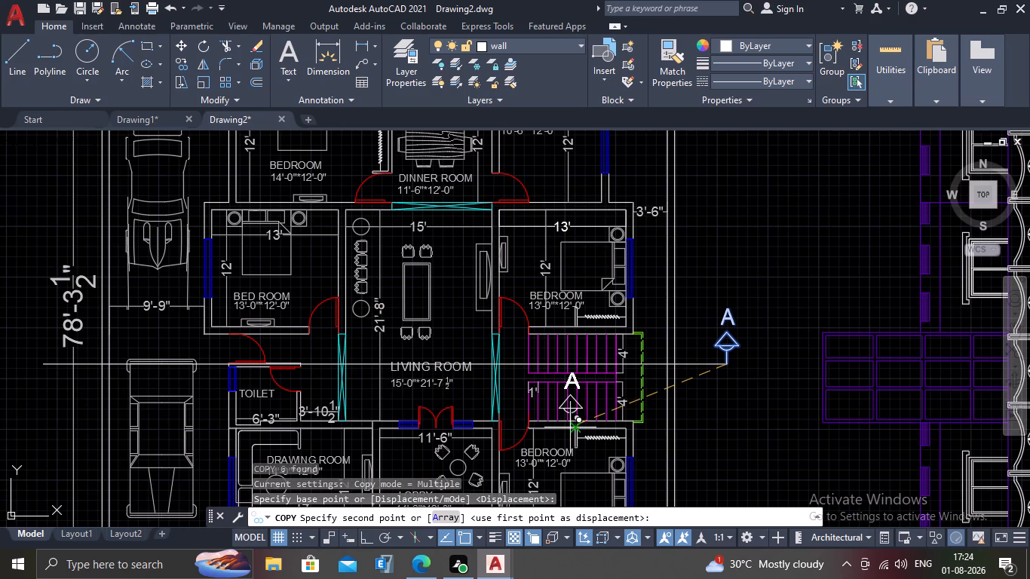
pyautogui.moveTo(8, 344); pyautogui.dragTo(127, 348, button='middle')
pyautogui.scroll(2, 155, 395)
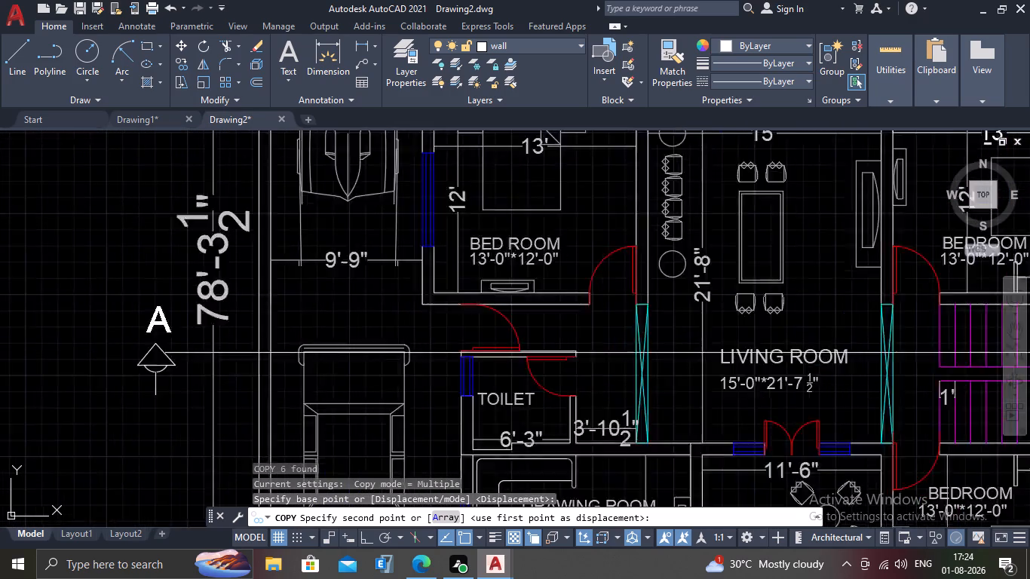
pyautogui.scroll(3, 149, 369)
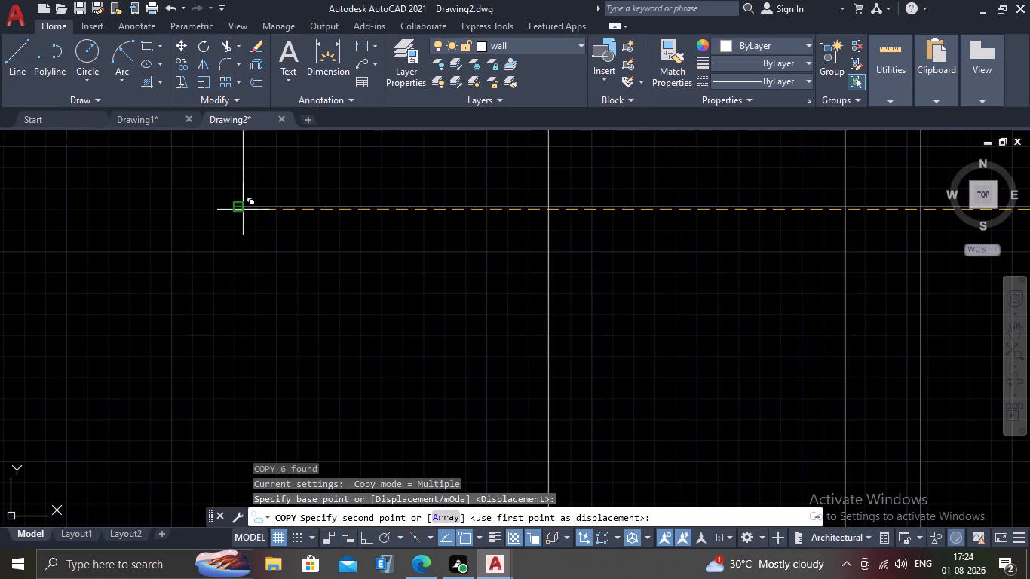
pyautogui.click(242, 207)
pyautogui.press('Escape')
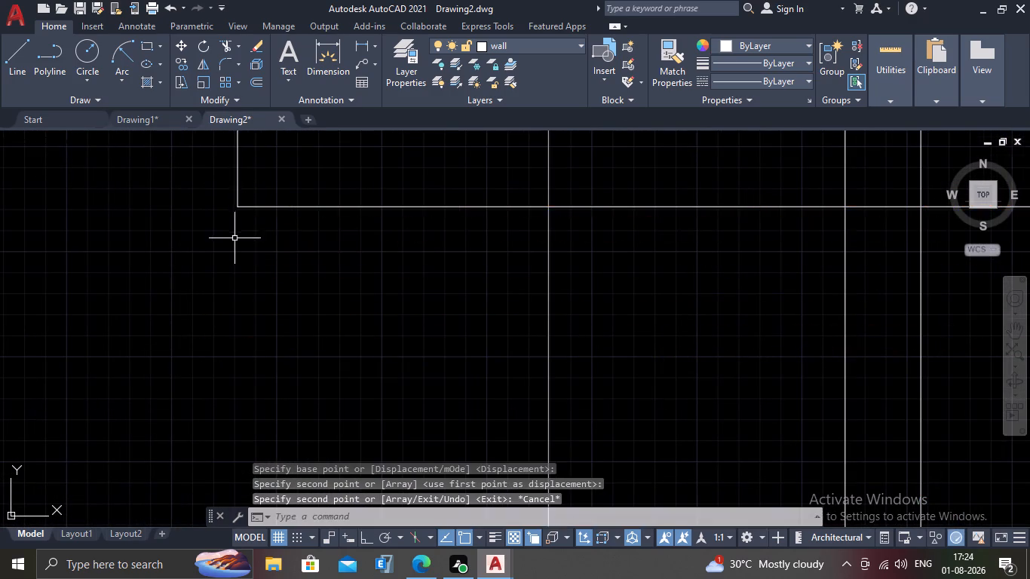
# Examine the floor plan with both section markers, the adjacent right elevation, and the empty area below the plan.
pyautogui.scroll(-2, 235, 238)
pyautogui.scroll(-3, 220, 320)
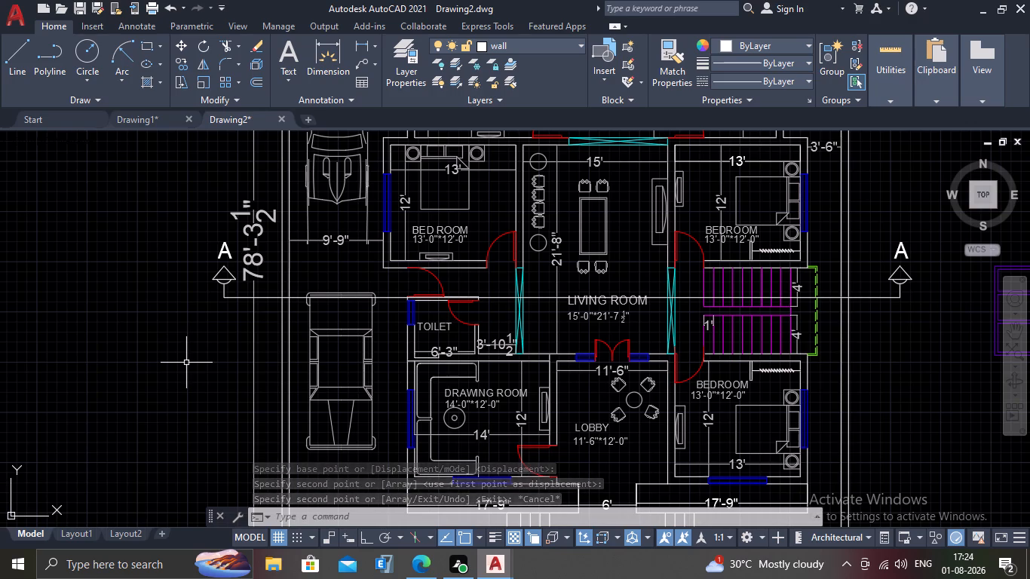
pyautogui.scroll(-2, 186, 362)
pyautogui.scroll(-1, 270, 304)
pyautogui.moveTo(293, 326); pyautogui.dragTo(329, 256, button='middle')
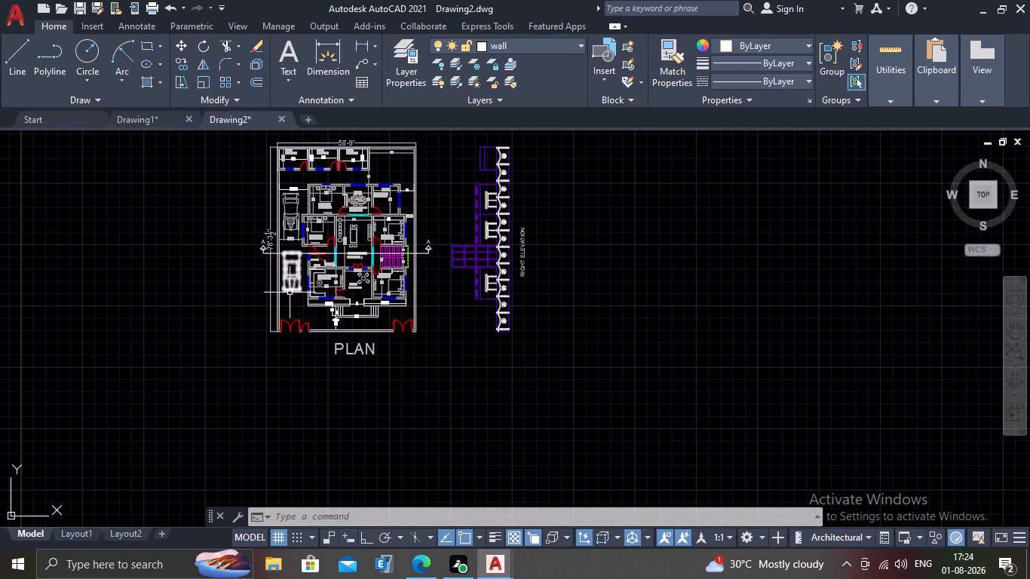
pyautogui.scroll(1, 214, 284)
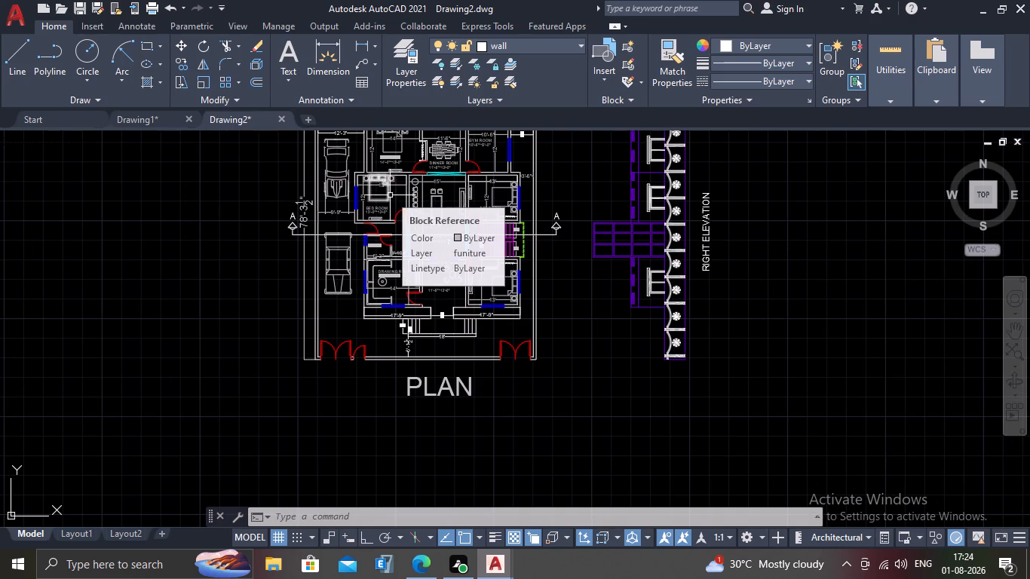
pyautogui.scroll(-2, 360, 236)
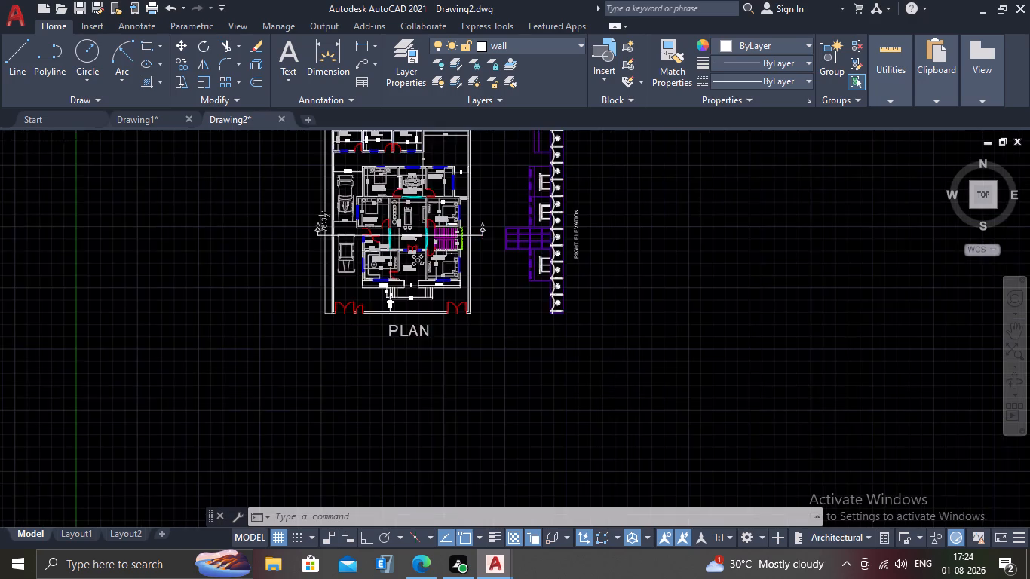
pyautogui.moveTo(394, 213); pyautogui.dragTo(360, 261, button='middle')
pyautogui.scroll(2, 354, 260)
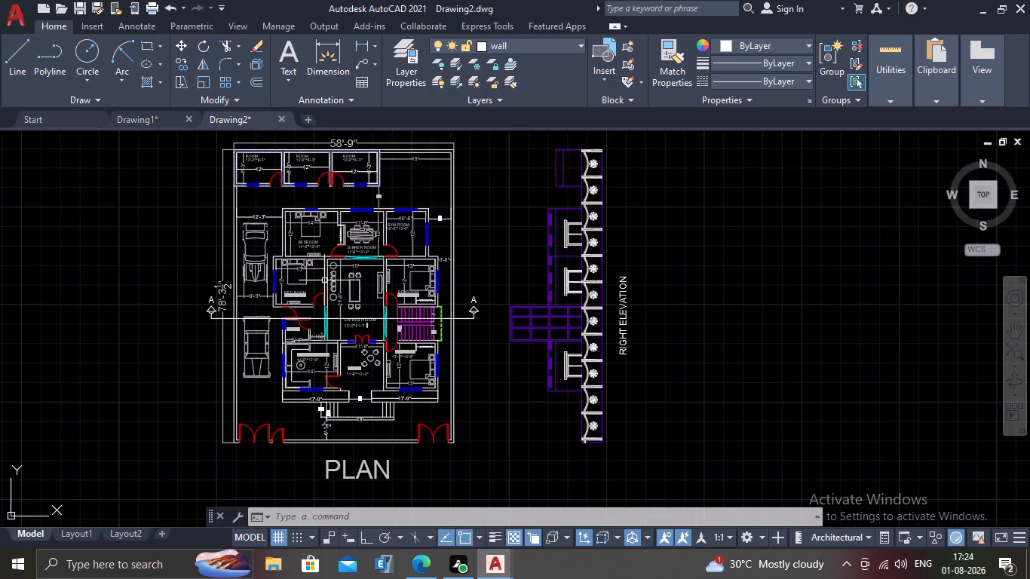
pyautogui.scroll(-1, 312, 331)
pyautogui.scroll(2, 309, 326)
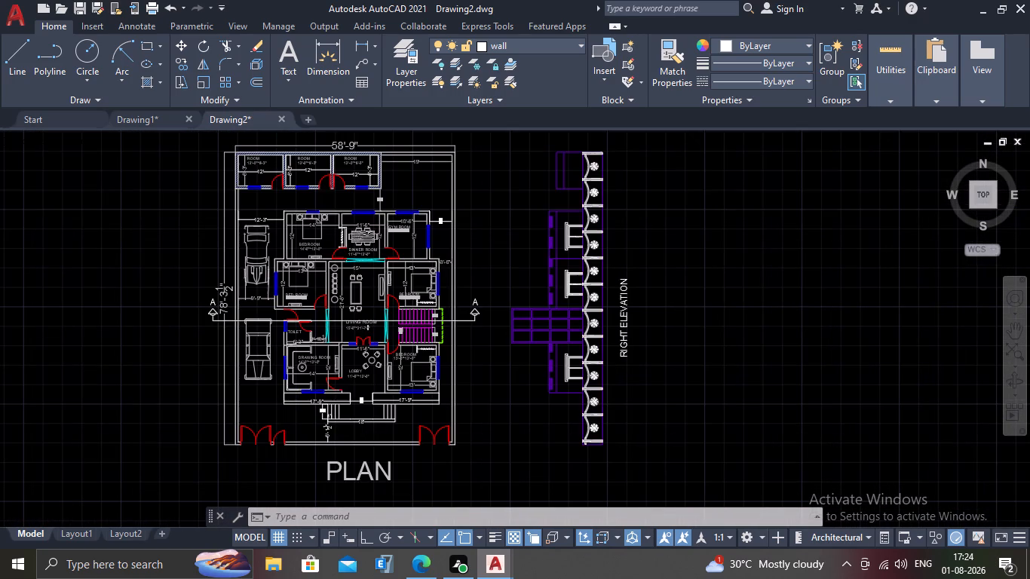
pyautogui.scroll(-1, 311, 330)
pyautogui.moveTo(340, 297); pyautogui.dragTo(351, 279, button='middle')
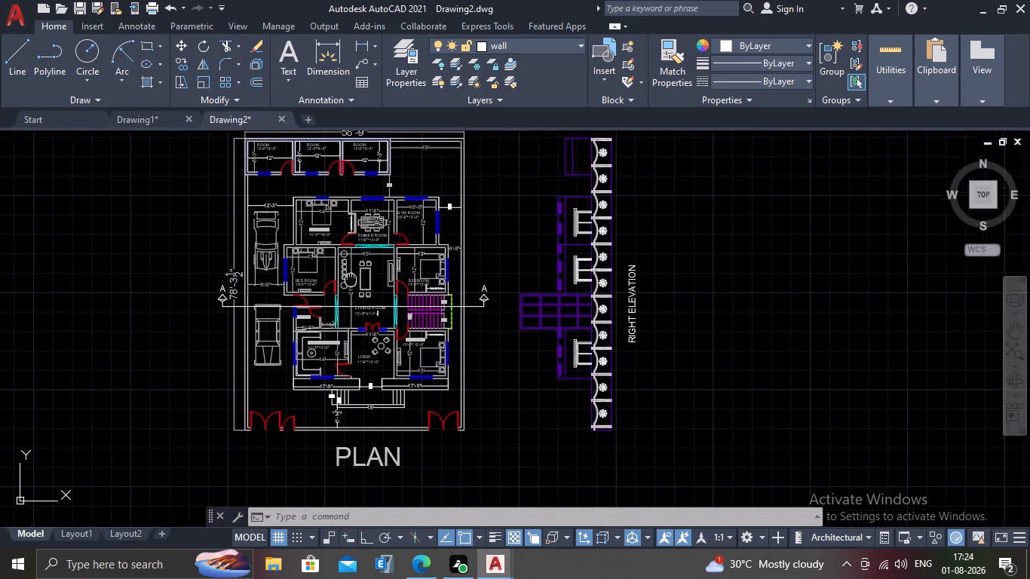
pyautogui.moveTo(351, 279); pyautogui.dragTo(397, 184, button='middle')
pyautogui.scroll(-1, 355, 362)
pyautogui.moveTo(336, 394); pyautogui.dragTo(330, 306, button='middle')
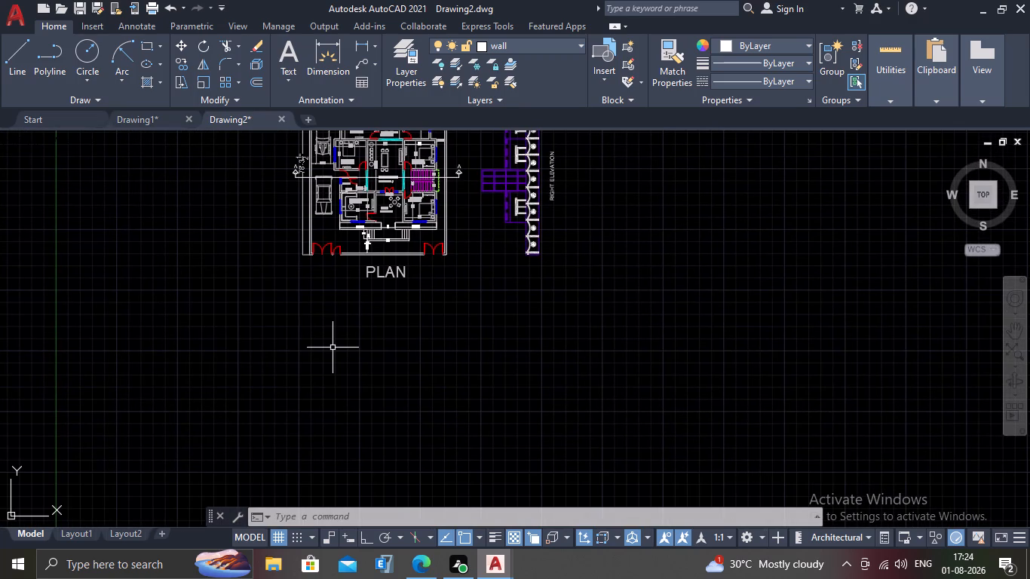
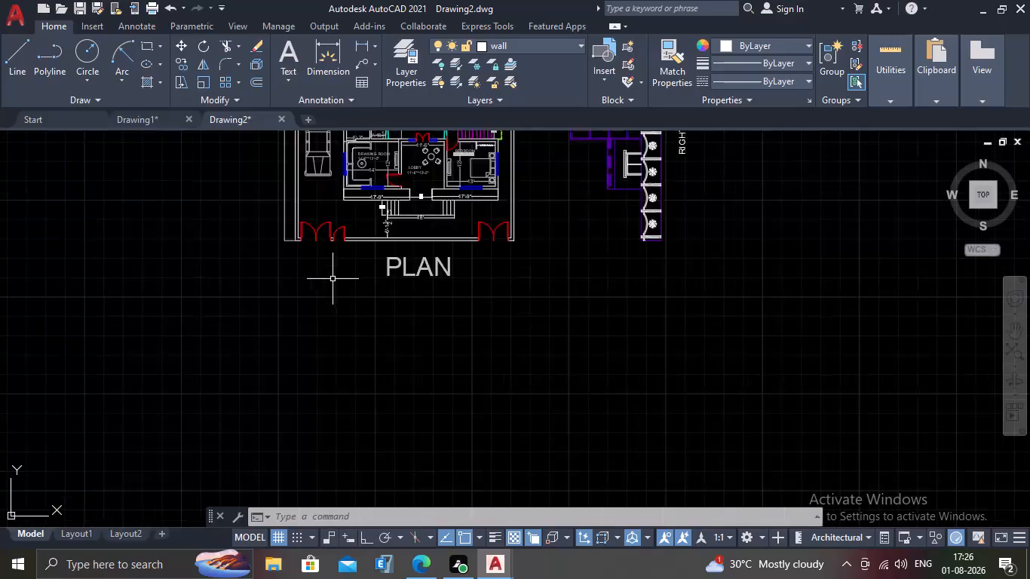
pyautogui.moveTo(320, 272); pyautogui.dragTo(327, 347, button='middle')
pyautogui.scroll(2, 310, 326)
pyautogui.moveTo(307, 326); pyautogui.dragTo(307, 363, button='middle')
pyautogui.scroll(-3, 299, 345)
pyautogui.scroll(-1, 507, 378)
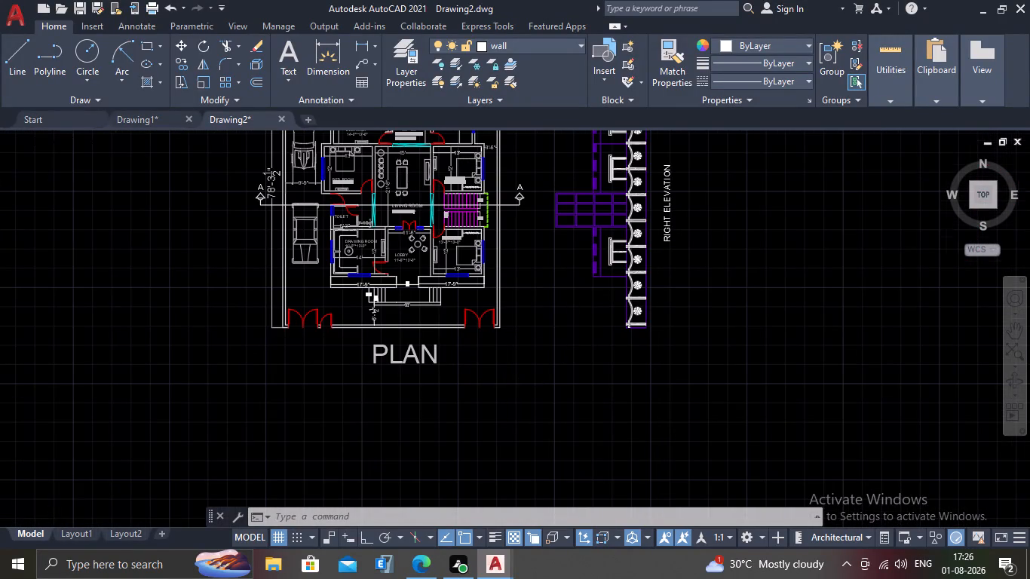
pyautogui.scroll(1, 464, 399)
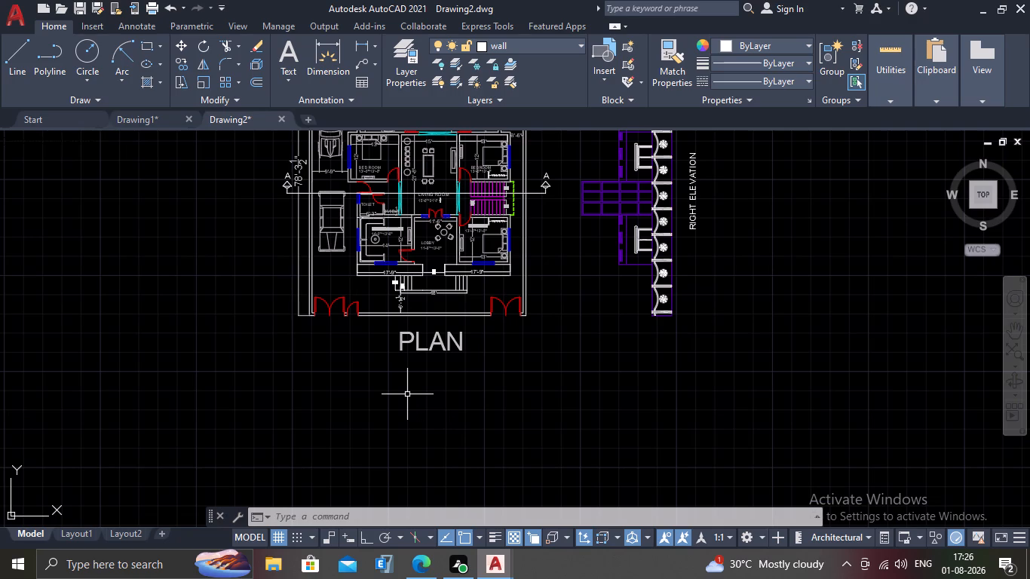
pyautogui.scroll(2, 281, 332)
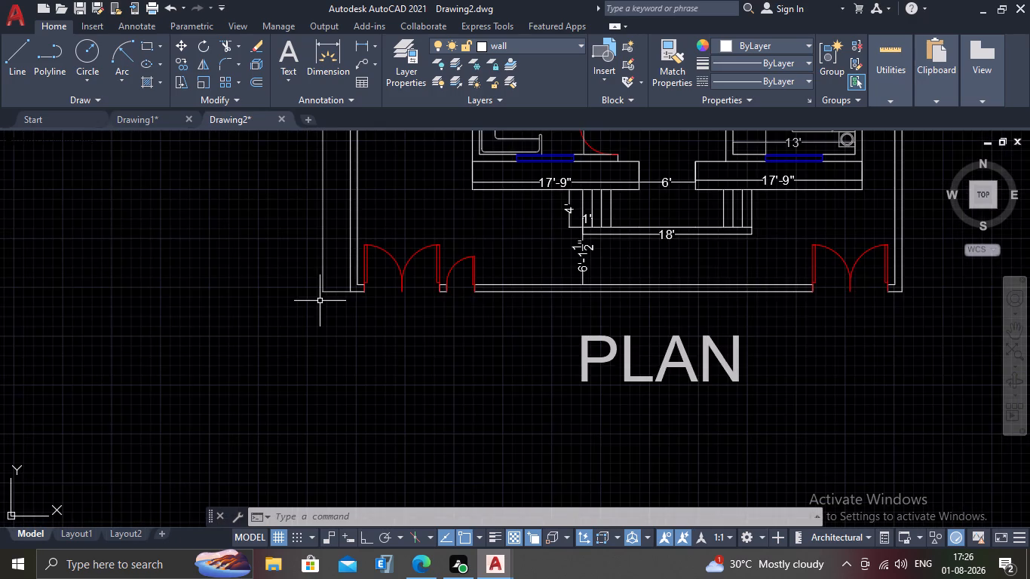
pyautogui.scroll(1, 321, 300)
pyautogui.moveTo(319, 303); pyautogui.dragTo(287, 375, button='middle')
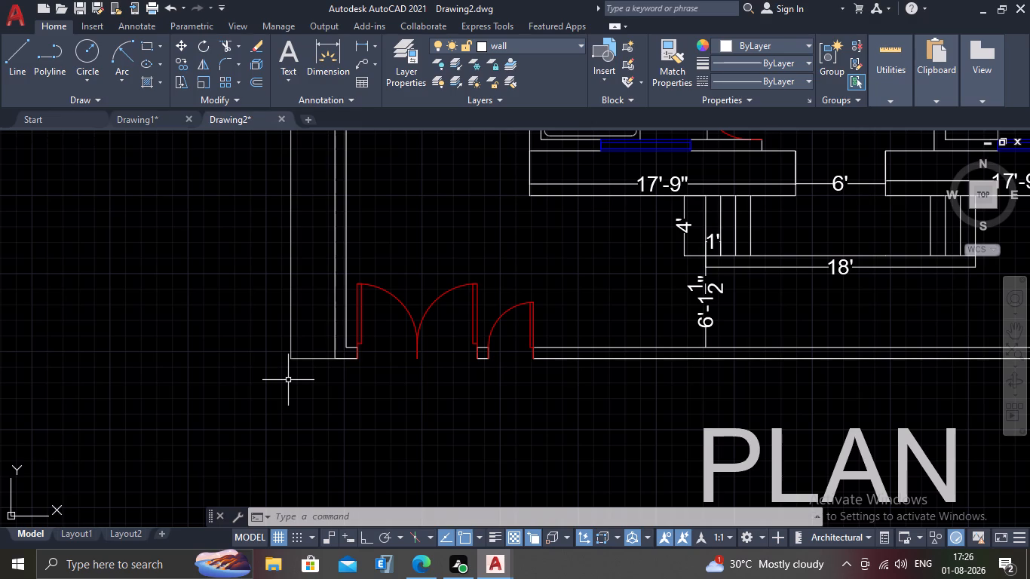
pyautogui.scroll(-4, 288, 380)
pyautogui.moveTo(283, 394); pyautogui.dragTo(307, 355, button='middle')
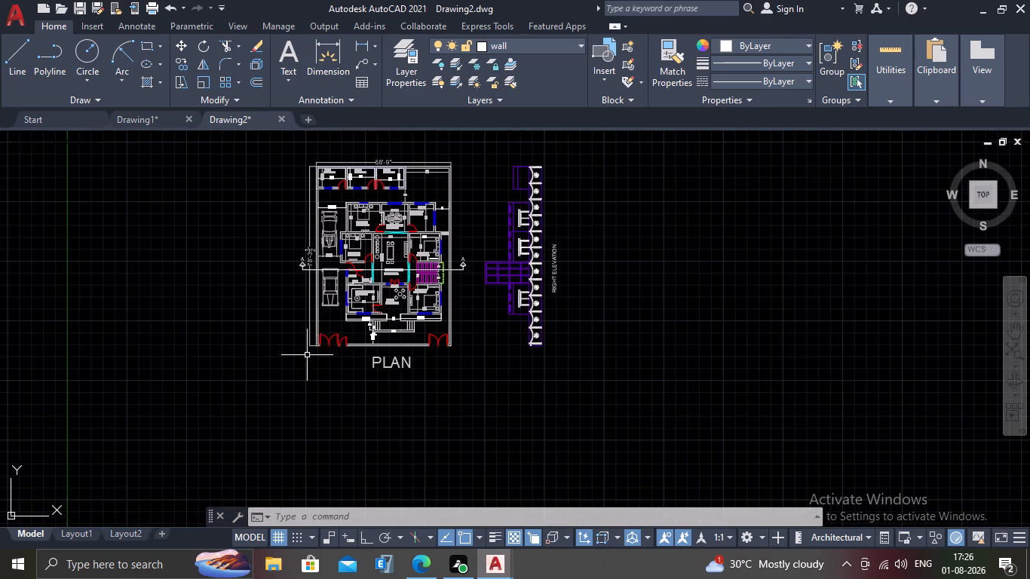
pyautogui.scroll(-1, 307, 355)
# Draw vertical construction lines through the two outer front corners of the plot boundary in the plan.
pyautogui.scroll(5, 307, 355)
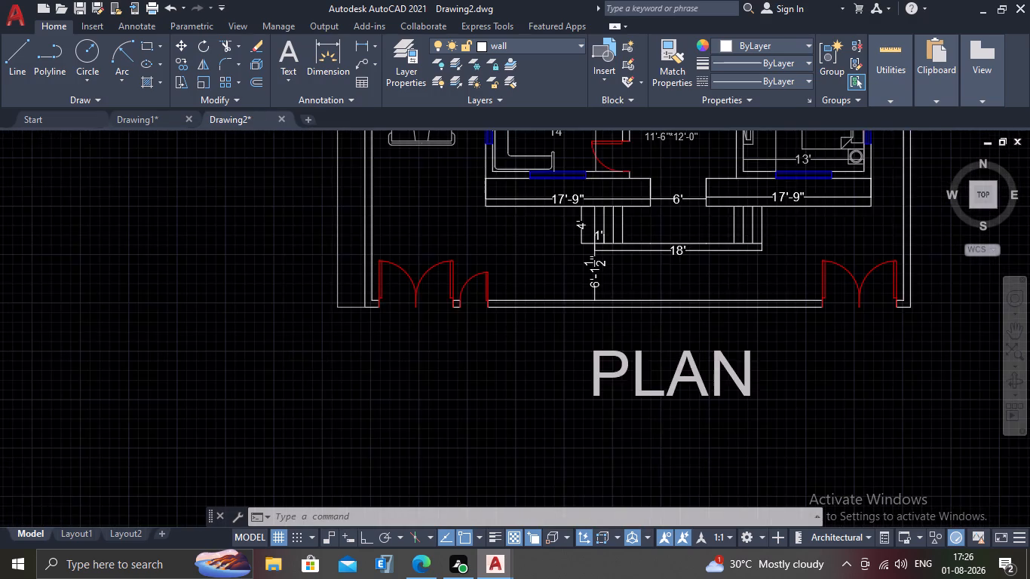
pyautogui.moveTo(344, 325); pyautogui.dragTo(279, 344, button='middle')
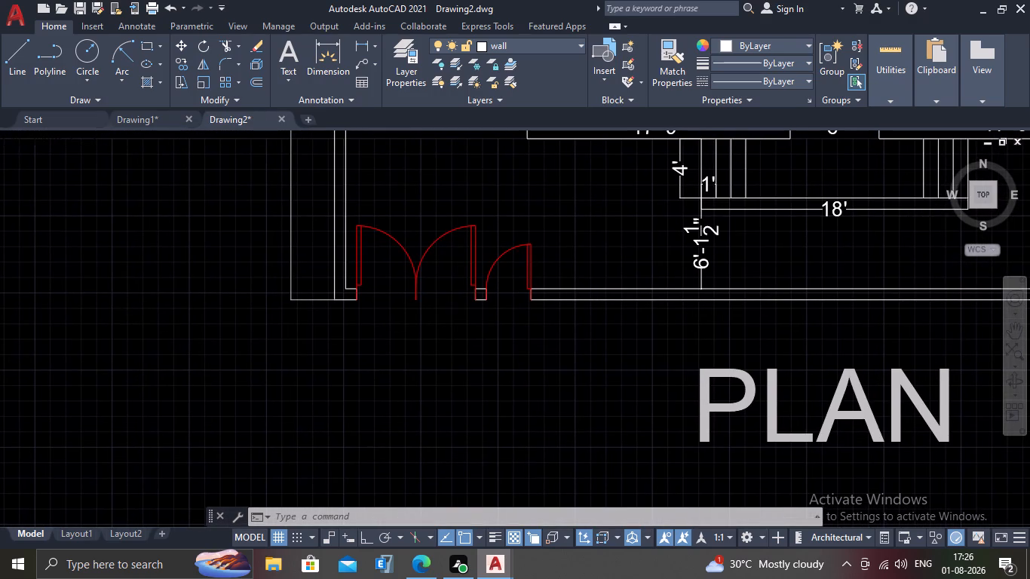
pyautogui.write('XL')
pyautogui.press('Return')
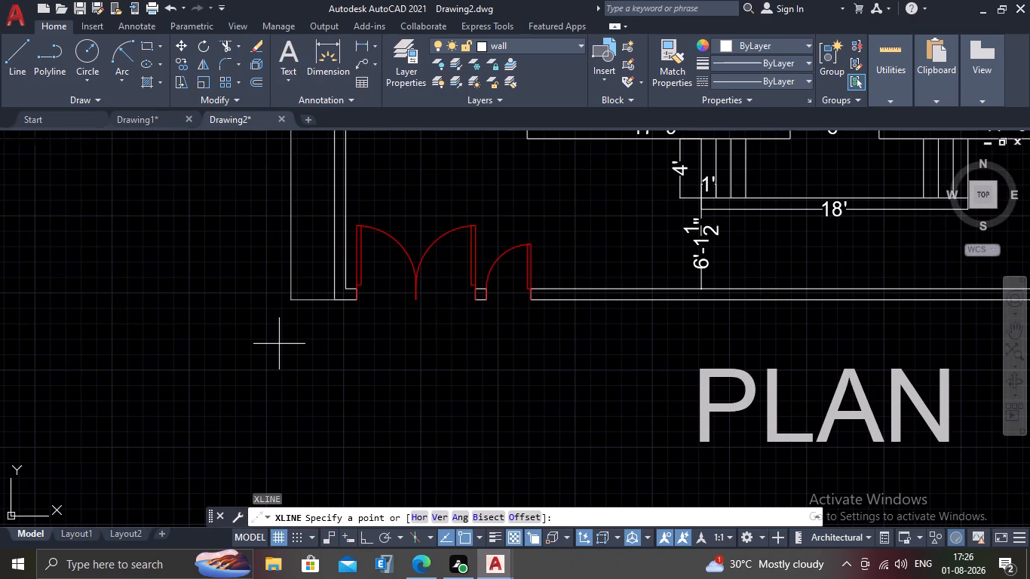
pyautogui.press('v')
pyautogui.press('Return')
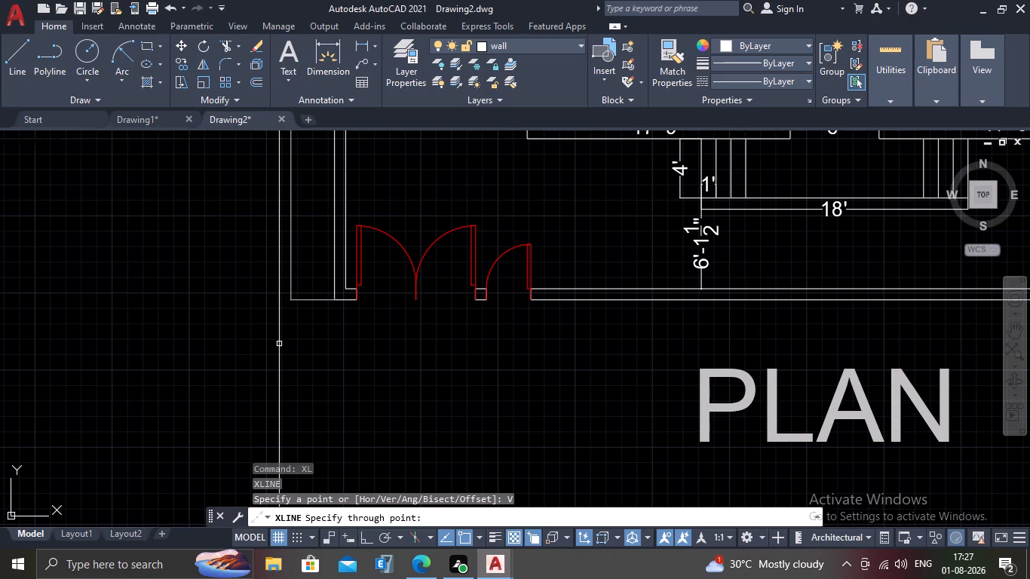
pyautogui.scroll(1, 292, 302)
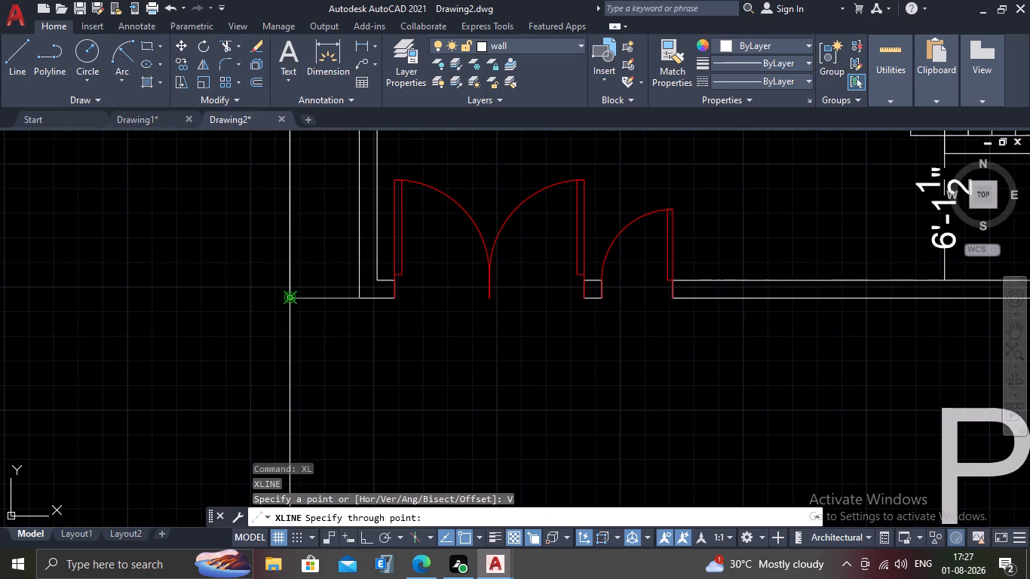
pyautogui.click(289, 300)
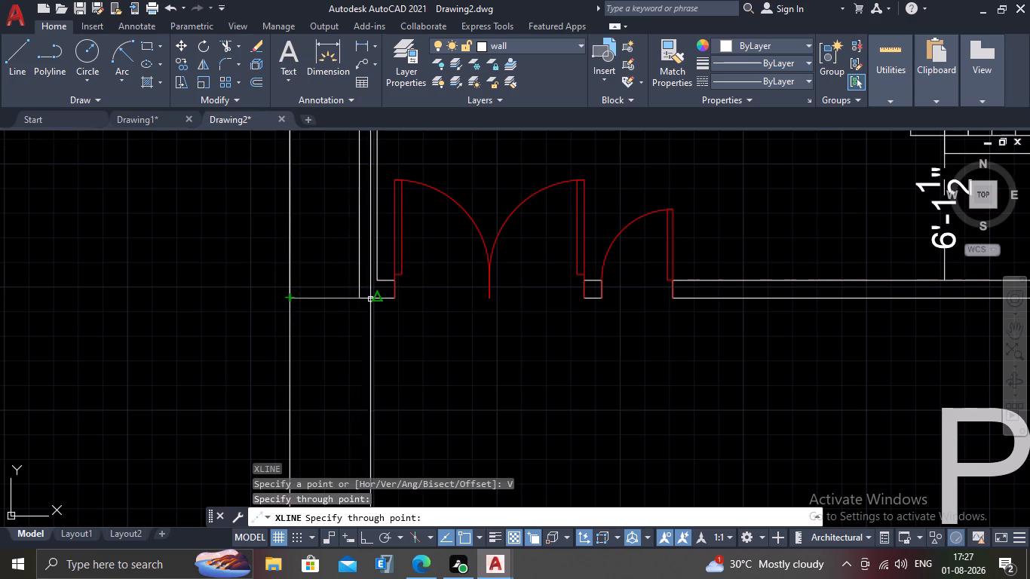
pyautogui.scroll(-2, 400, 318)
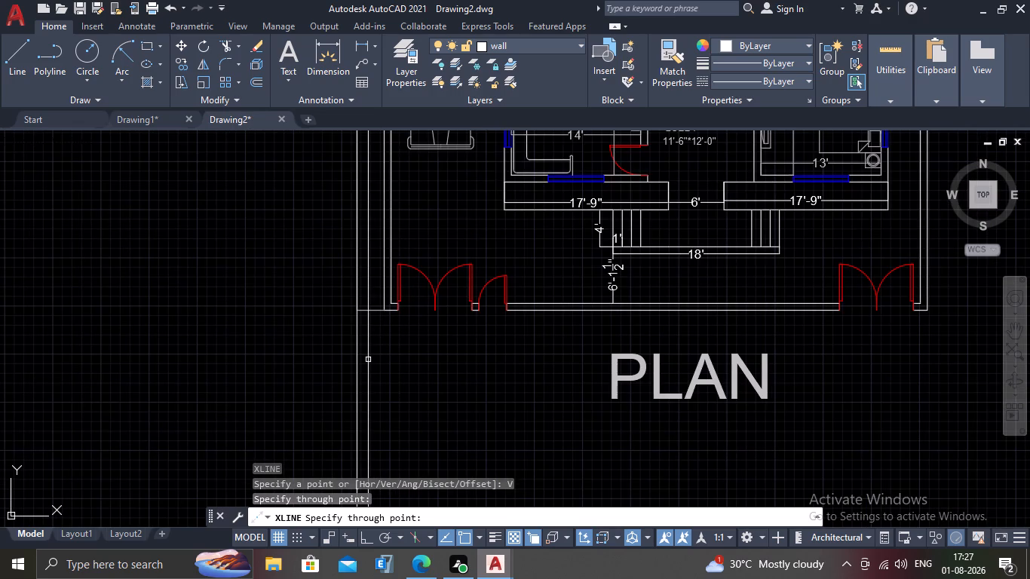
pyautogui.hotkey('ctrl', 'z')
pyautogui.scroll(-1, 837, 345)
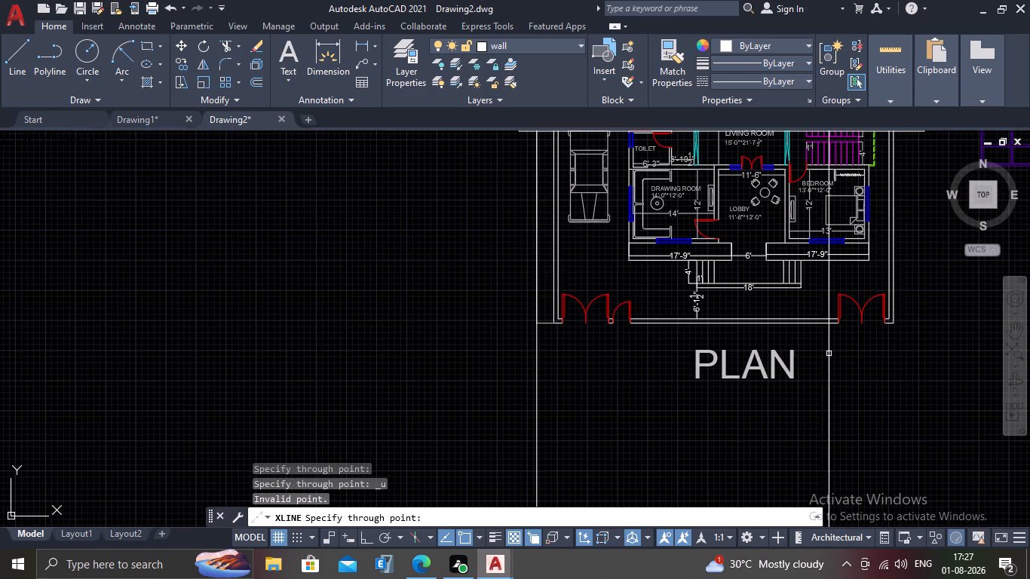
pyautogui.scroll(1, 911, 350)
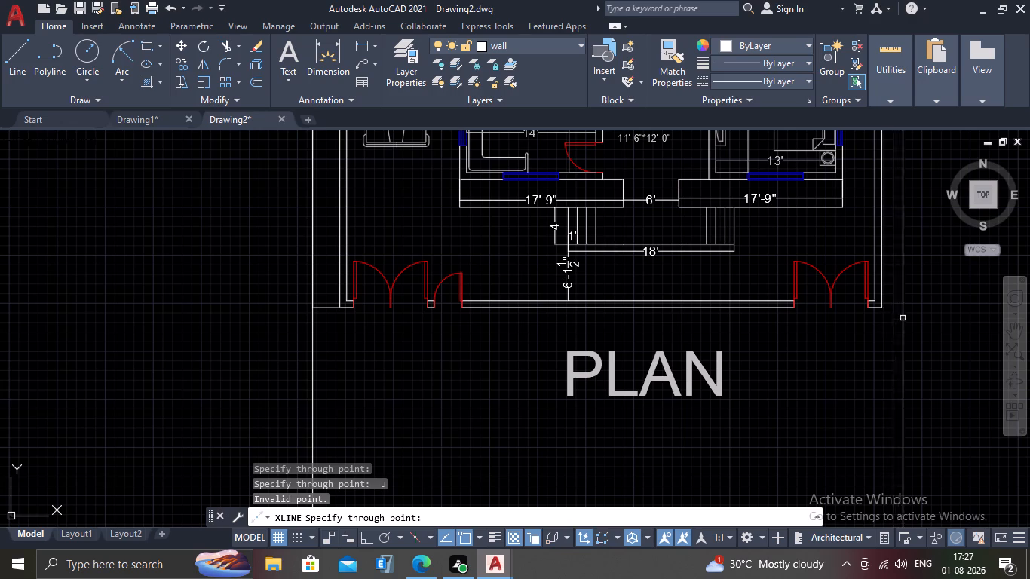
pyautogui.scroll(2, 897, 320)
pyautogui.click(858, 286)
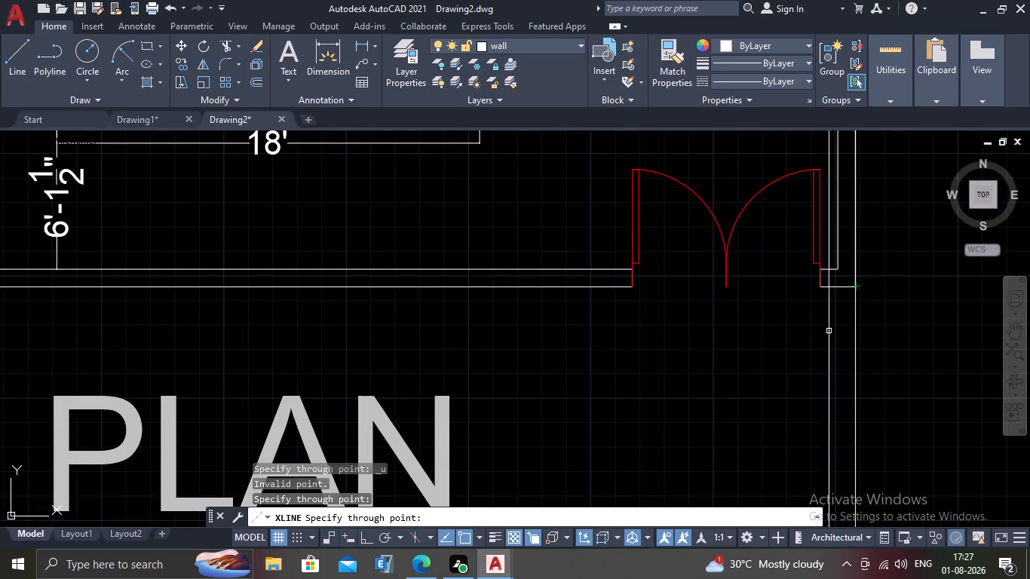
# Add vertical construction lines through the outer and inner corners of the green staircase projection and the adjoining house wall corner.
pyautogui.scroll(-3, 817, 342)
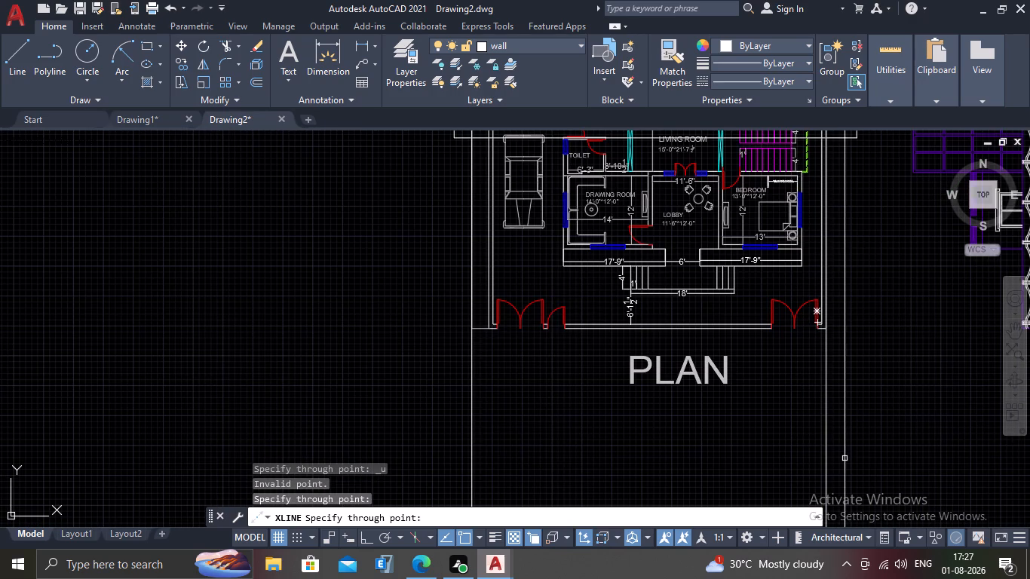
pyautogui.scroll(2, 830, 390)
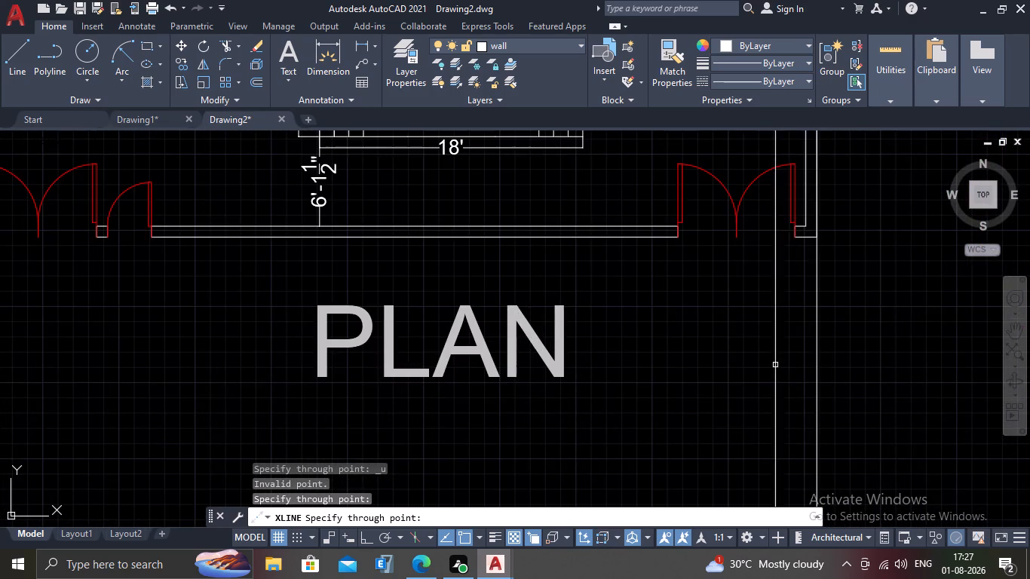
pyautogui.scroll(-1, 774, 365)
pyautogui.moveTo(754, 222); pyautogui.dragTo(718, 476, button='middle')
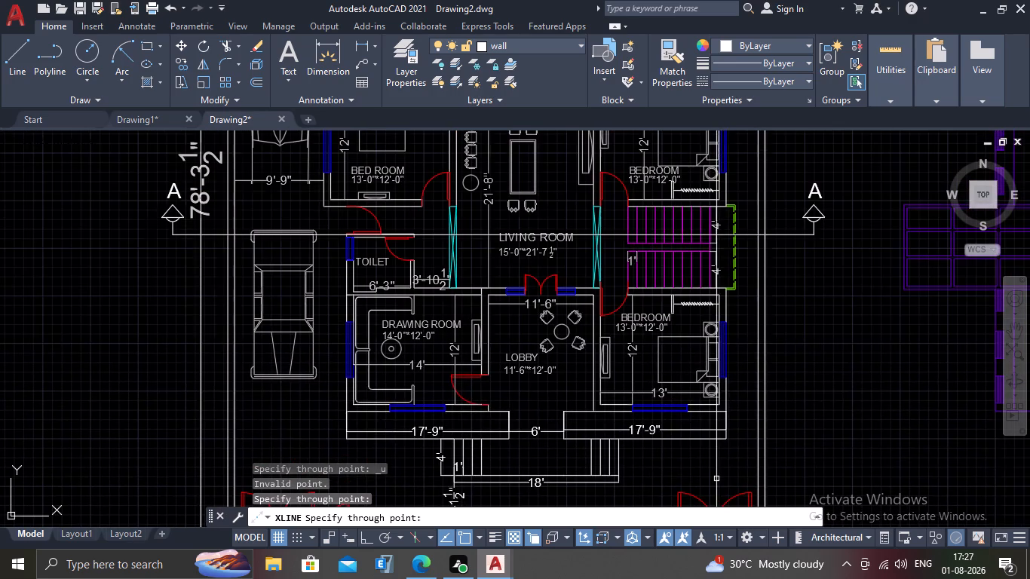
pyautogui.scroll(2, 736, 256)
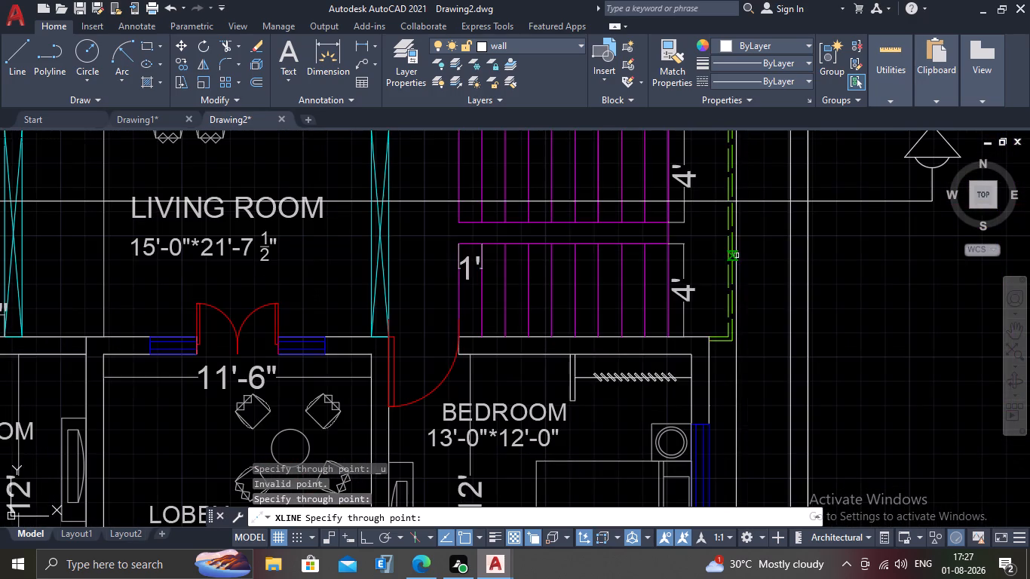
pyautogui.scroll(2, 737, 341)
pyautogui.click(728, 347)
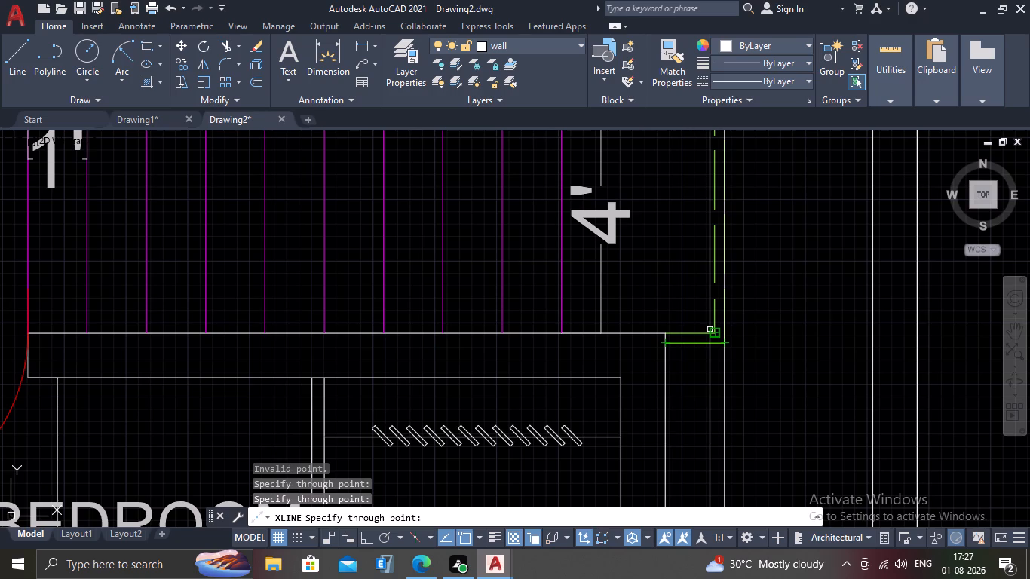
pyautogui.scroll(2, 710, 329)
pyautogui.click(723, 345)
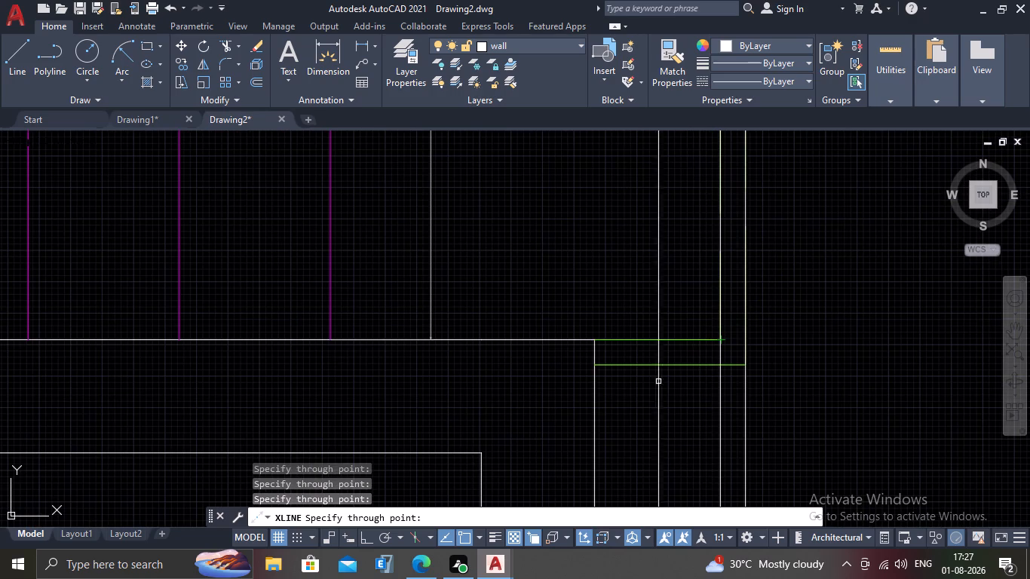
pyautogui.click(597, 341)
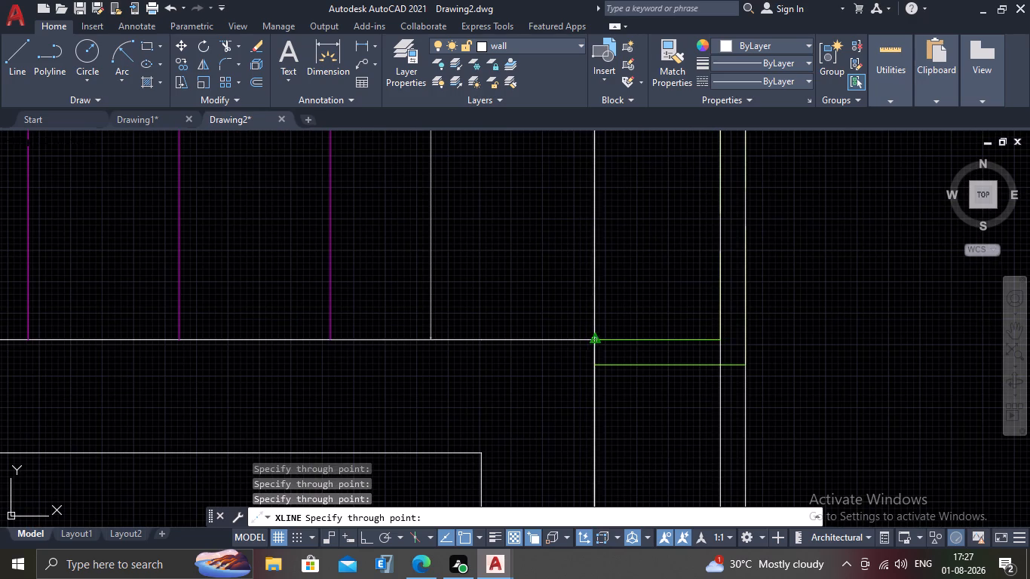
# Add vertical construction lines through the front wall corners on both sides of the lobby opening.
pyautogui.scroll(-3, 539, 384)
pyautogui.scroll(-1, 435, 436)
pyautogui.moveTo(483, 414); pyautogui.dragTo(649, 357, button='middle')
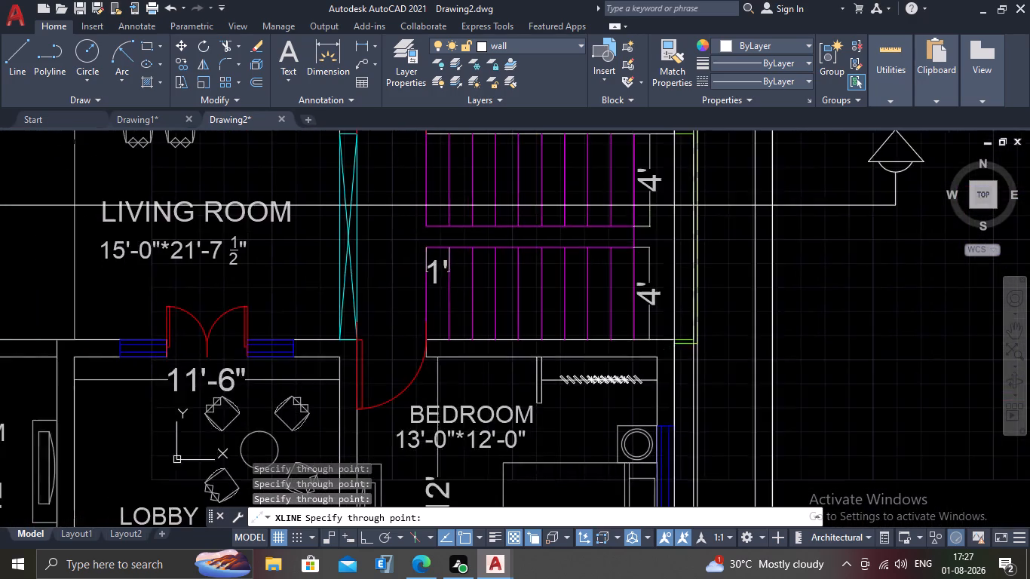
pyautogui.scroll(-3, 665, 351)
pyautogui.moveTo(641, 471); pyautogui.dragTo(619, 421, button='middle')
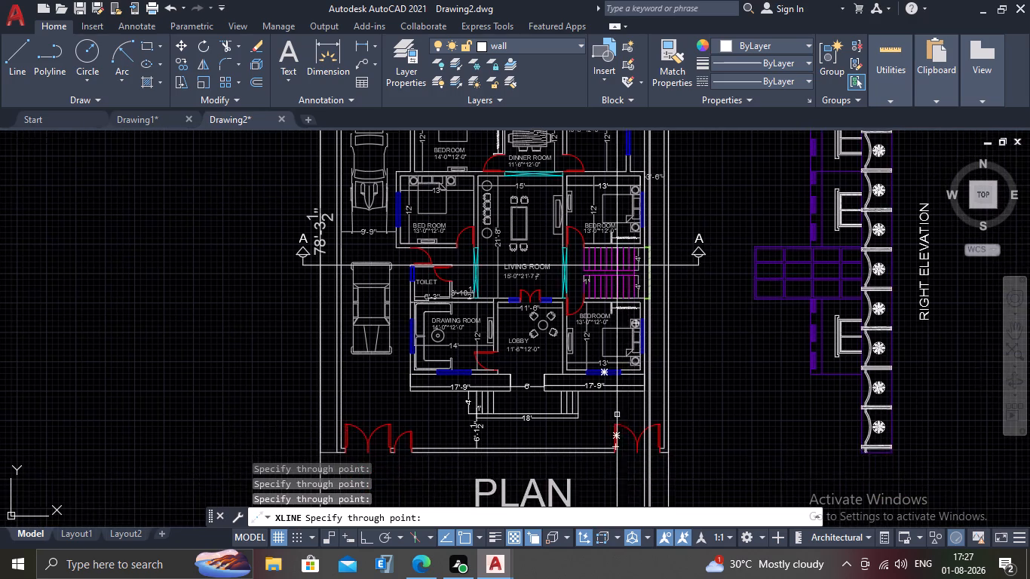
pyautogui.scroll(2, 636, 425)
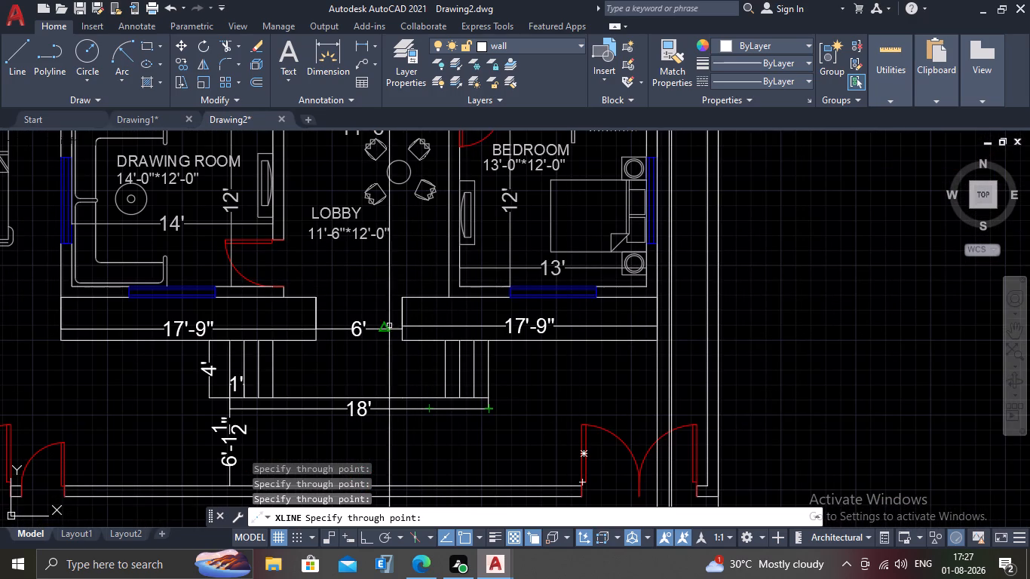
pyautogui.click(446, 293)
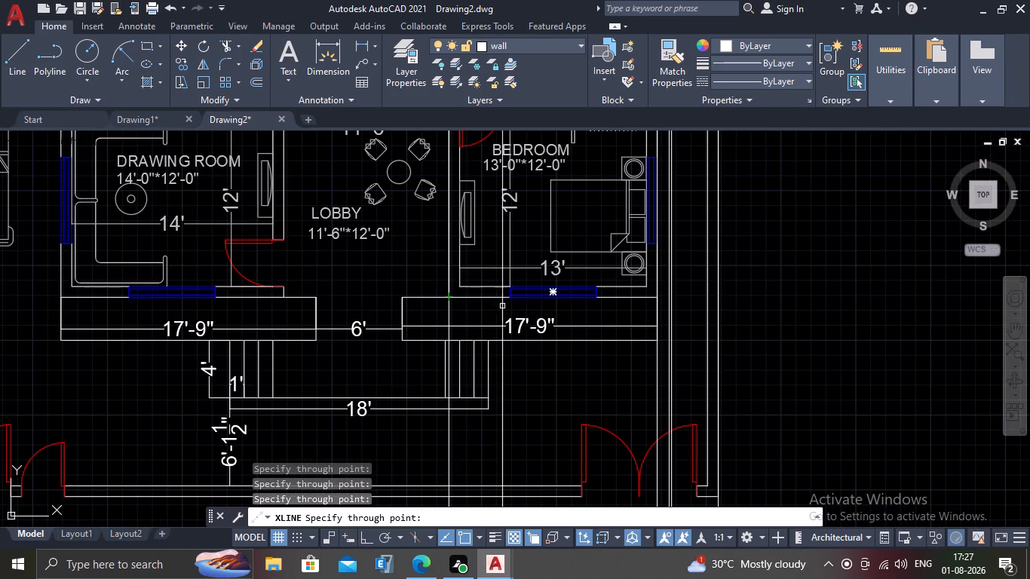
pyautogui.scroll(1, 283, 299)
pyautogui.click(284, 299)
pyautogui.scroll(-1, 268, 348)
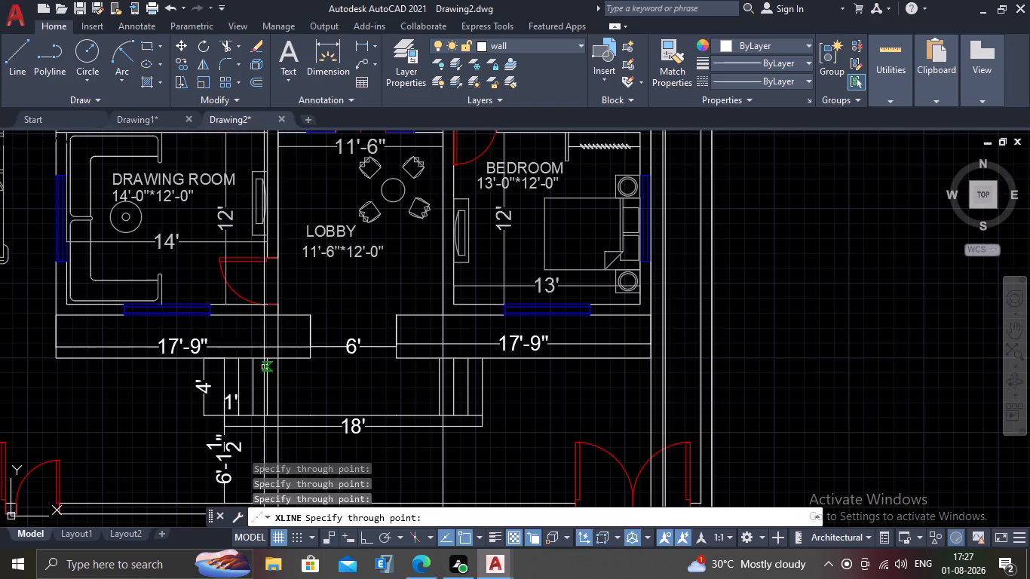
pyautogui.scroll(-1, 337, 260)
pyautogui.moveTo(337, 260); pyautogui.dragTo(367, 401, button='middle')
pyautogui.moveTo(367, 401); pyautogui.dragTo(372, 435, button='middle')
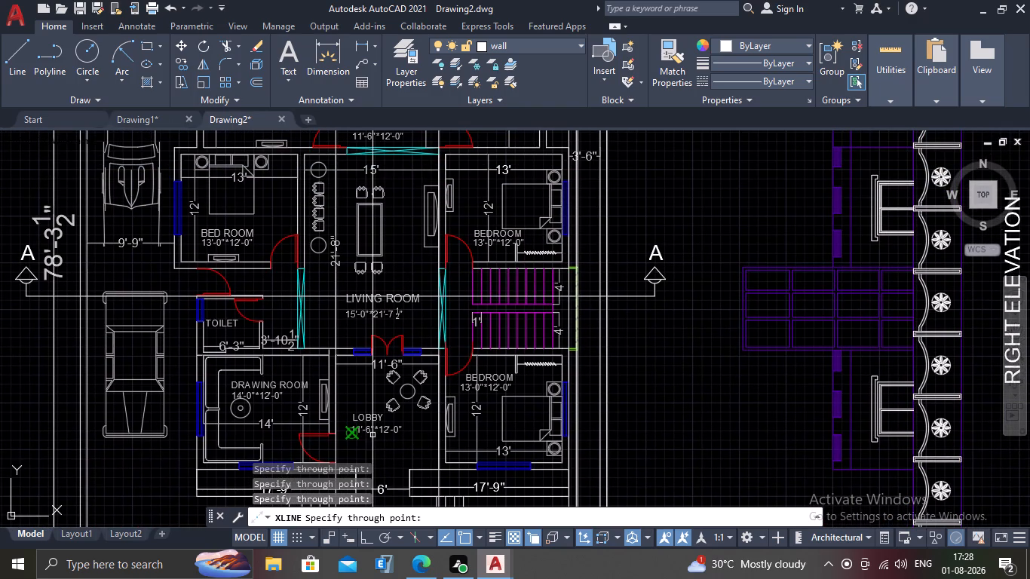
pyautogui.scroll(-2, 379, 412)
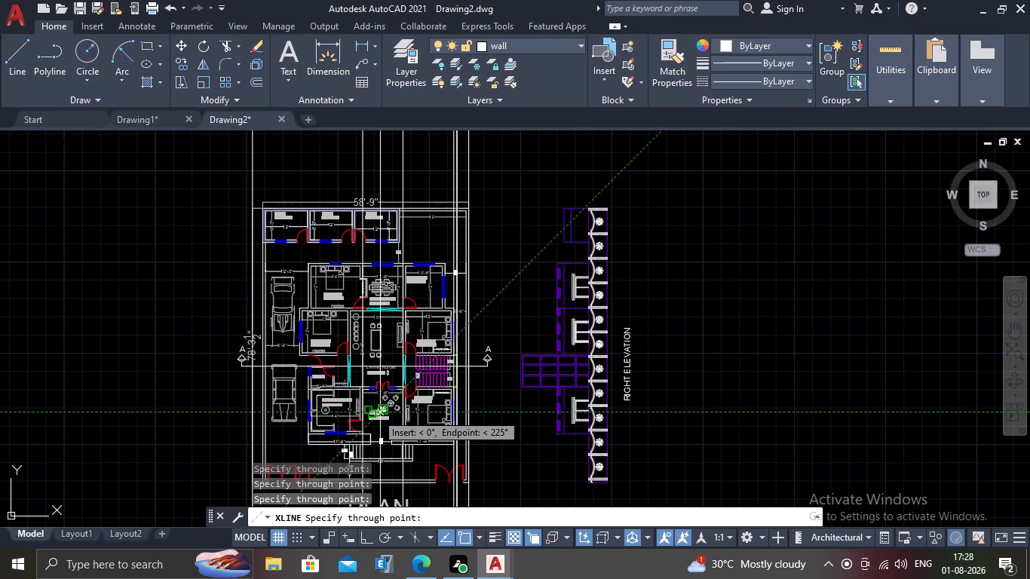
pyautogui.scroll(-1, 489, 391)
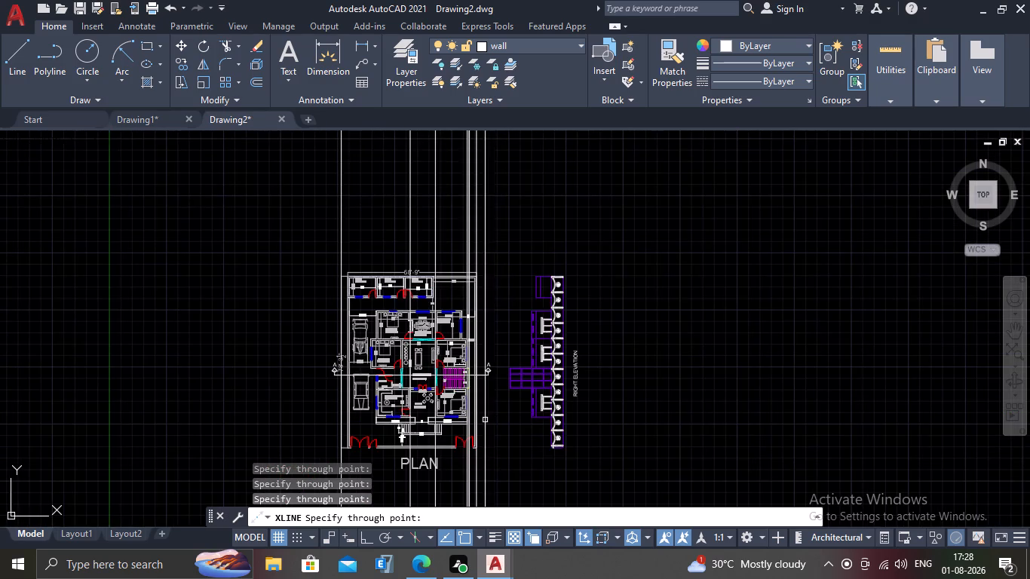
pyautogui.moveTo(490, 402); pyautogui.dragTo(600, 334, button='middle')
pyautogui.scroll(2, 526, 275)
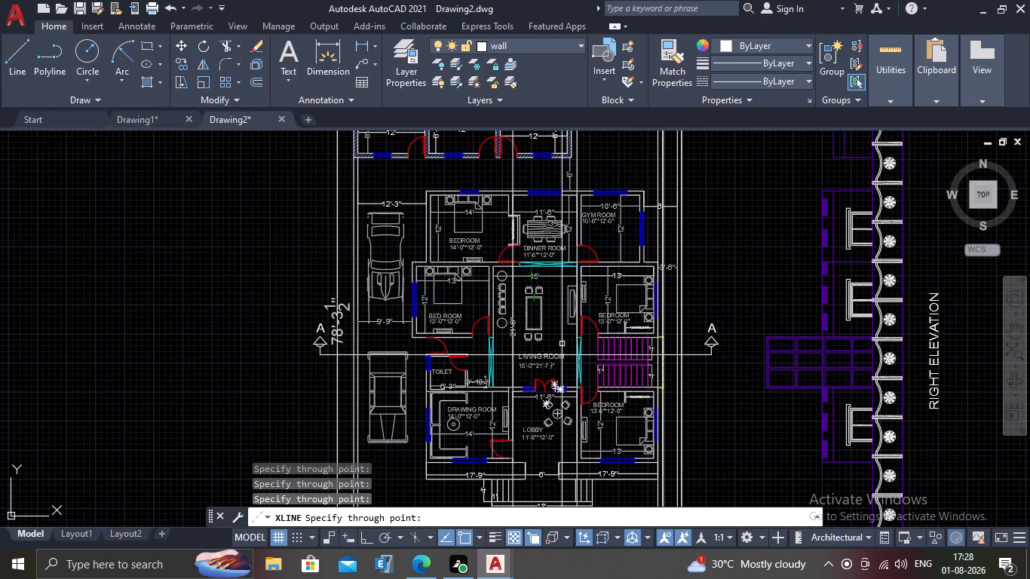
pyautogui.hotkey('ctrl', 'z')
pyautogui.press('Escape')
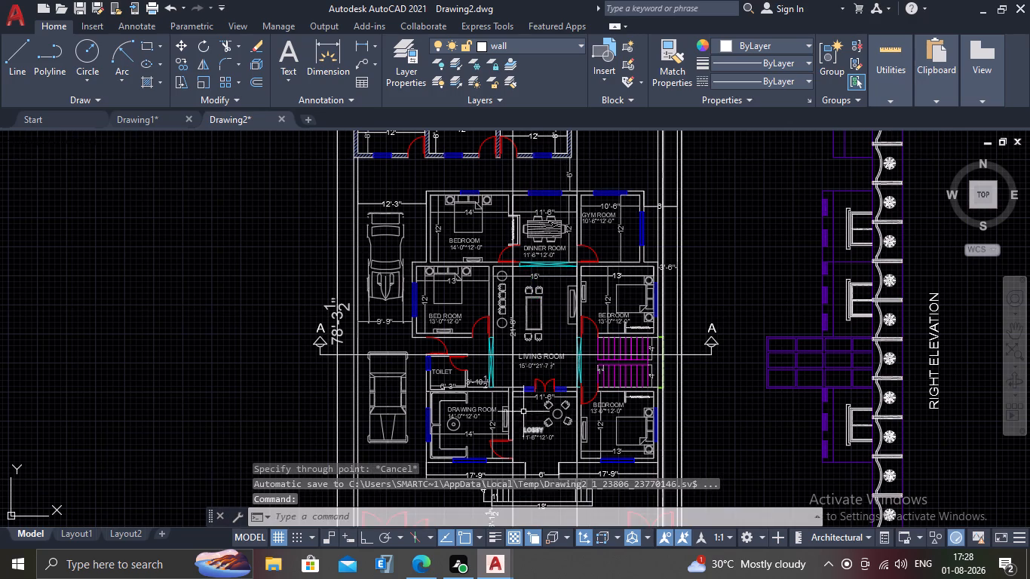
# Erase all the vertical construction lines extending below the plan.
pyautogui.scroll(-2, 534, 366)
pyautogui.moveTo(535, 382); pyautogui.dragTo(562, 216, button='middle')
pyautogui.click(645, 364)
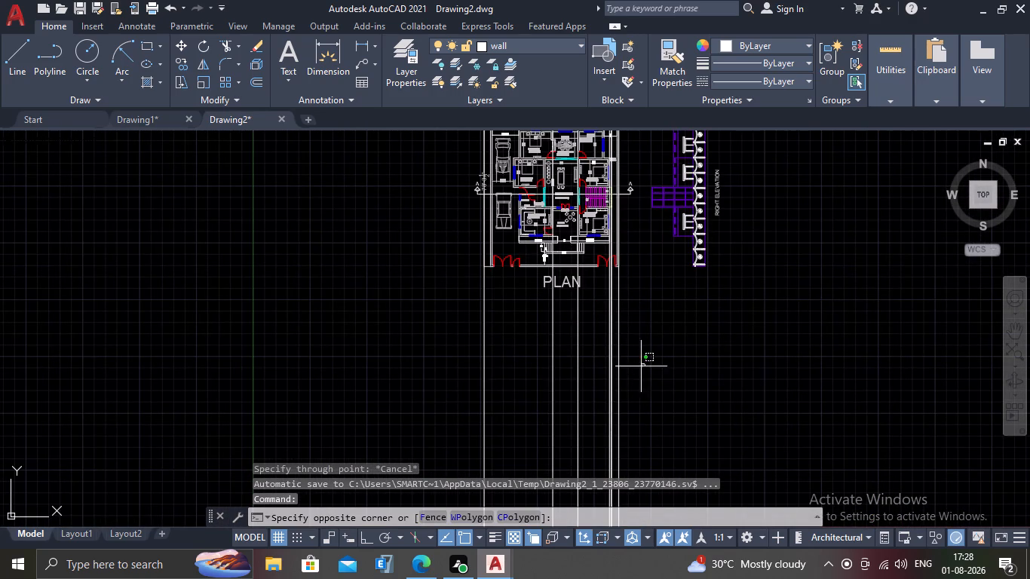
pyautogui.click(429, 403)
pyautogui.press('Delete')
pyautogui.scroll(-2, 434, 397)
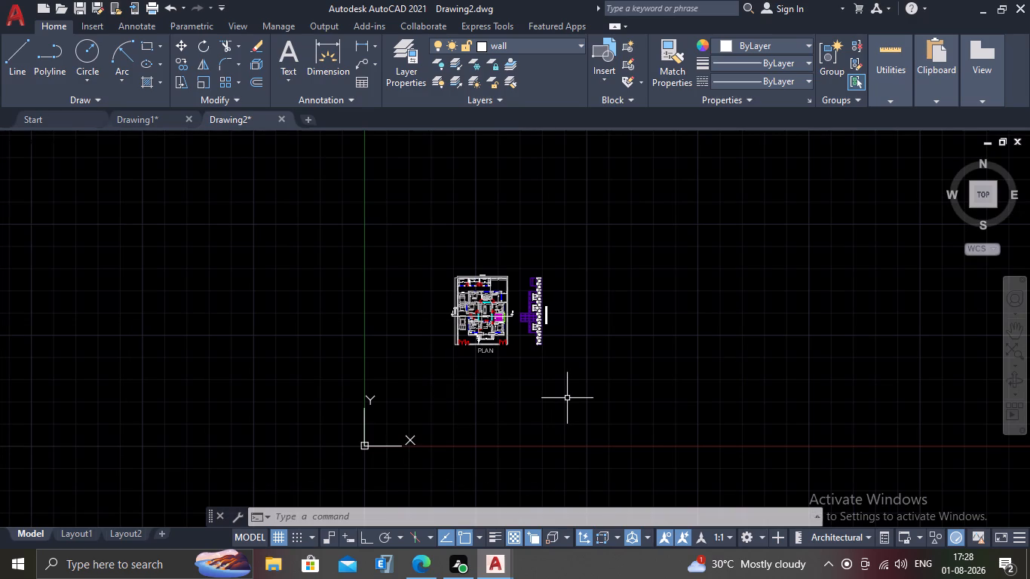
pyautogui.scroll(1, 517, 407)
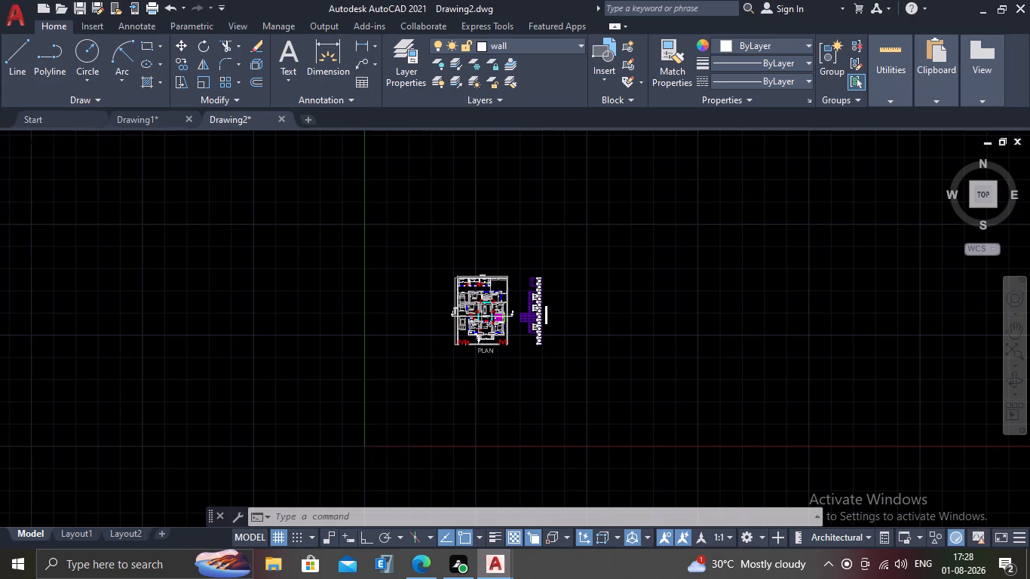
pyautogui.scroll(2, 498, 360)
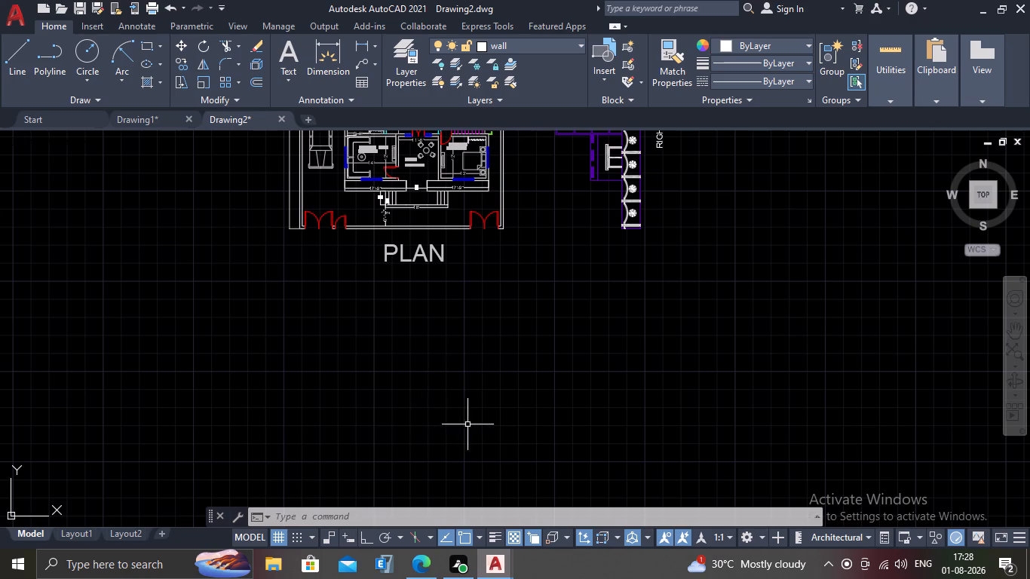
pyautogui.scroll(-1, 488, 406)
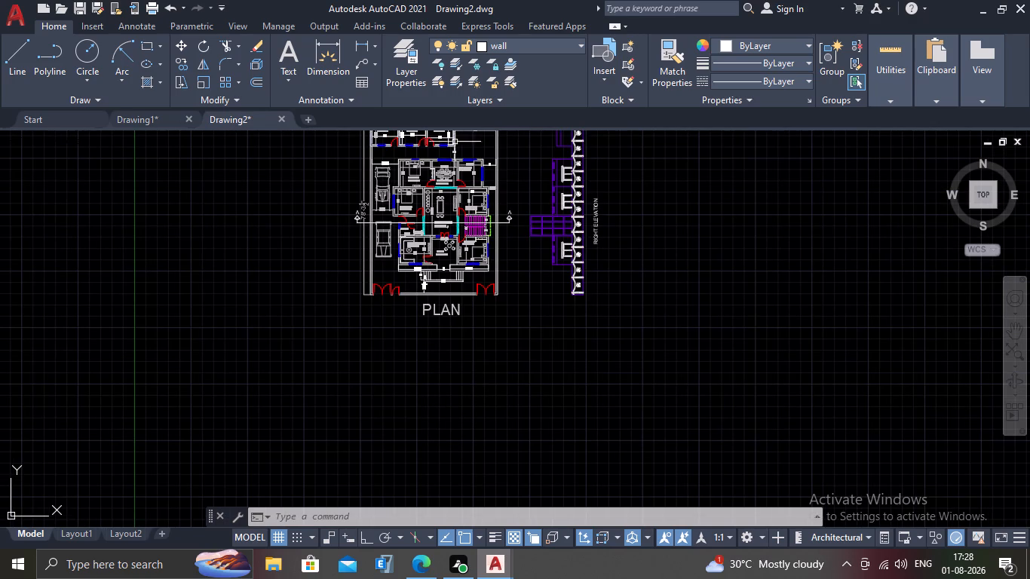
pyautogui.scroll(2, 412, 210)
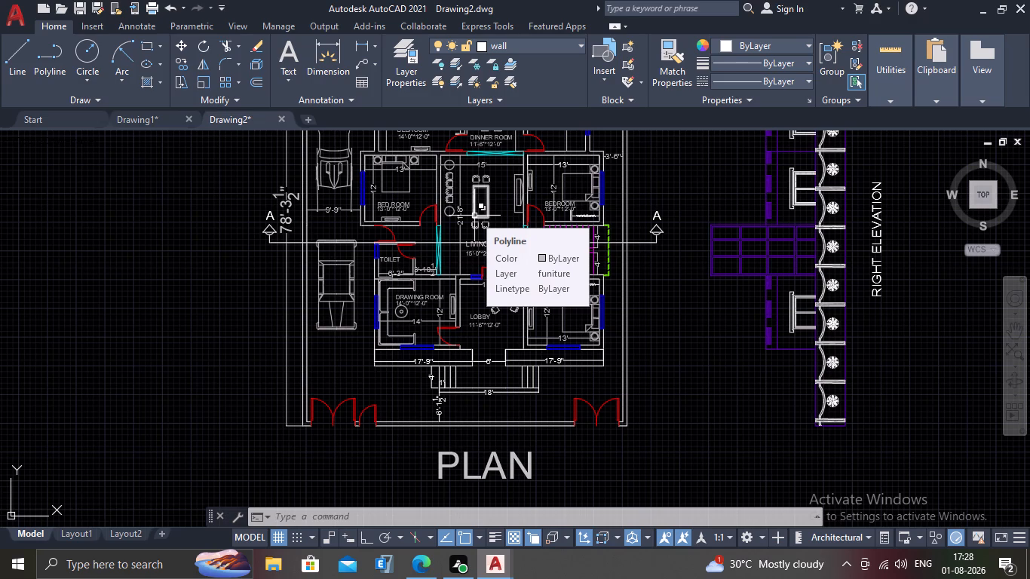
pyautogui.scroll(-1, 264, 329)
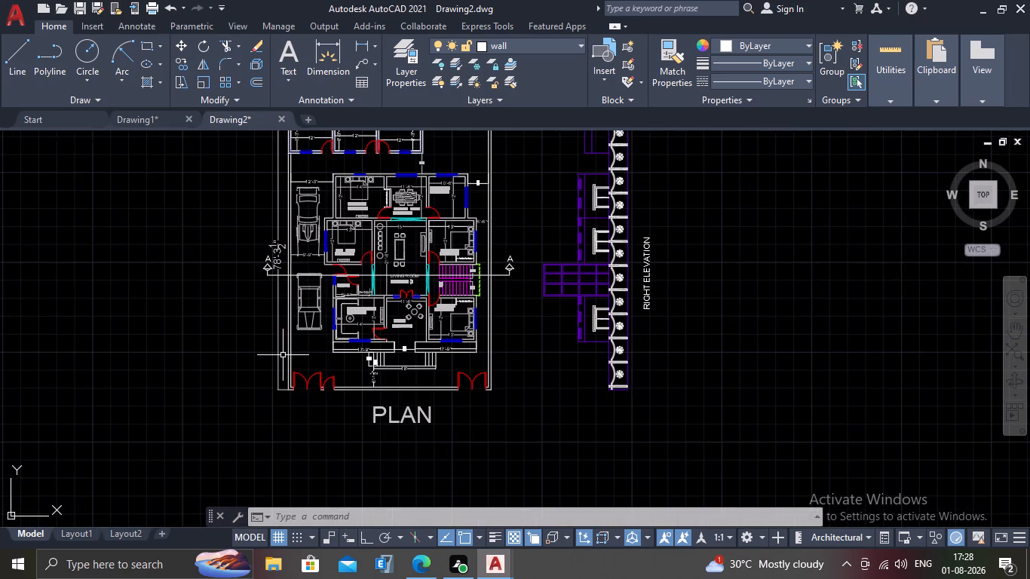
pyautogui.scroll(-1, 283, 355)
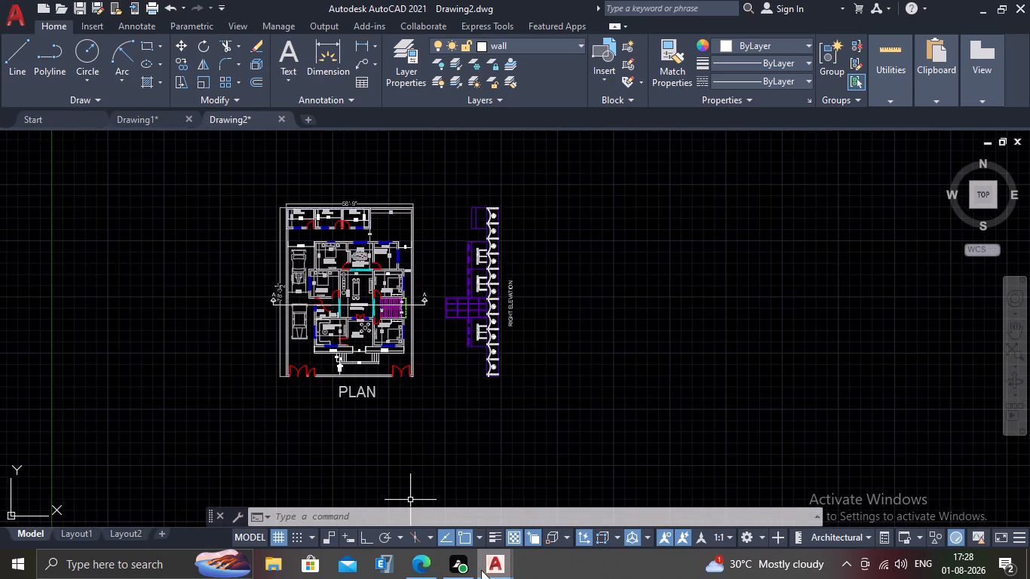
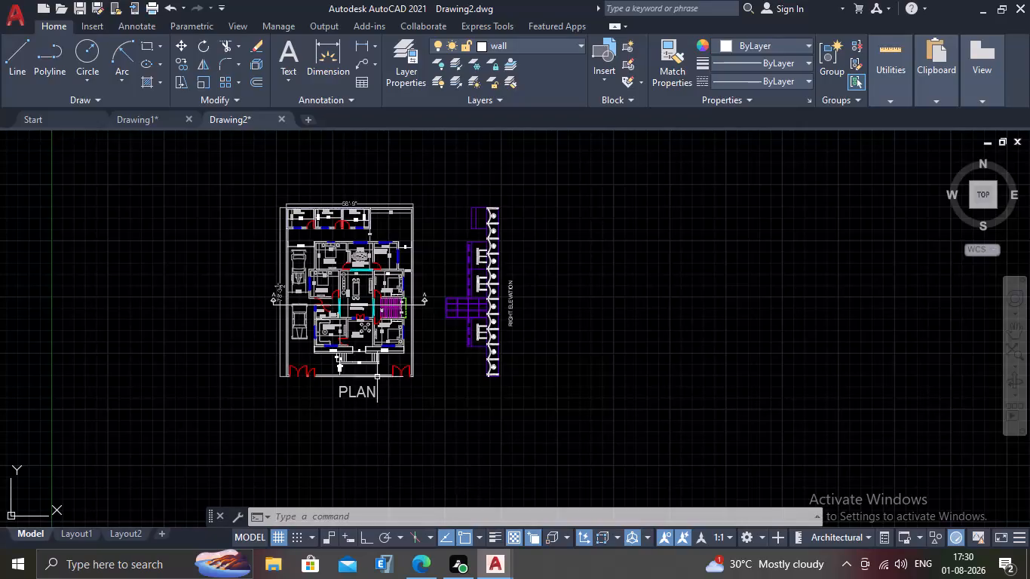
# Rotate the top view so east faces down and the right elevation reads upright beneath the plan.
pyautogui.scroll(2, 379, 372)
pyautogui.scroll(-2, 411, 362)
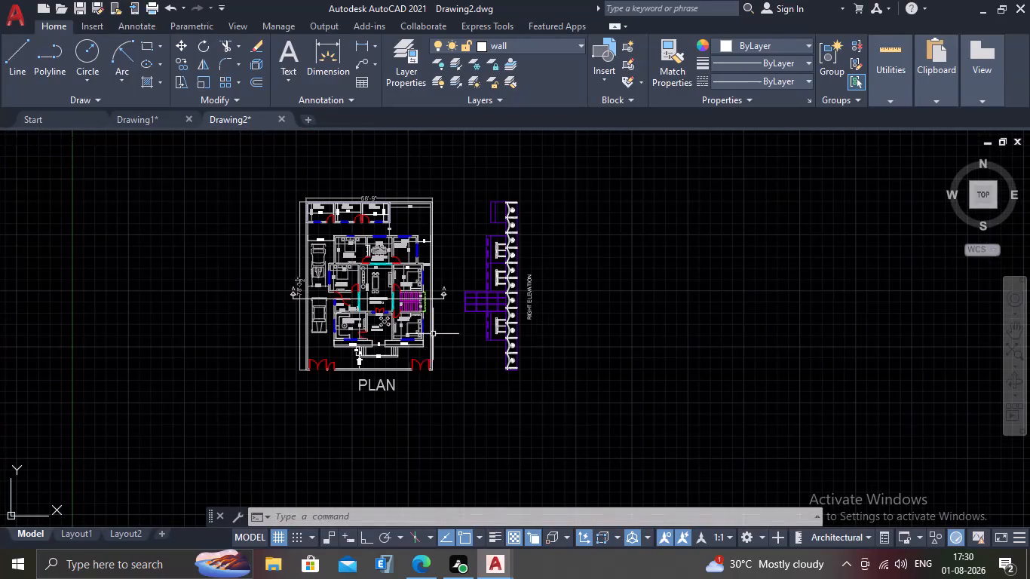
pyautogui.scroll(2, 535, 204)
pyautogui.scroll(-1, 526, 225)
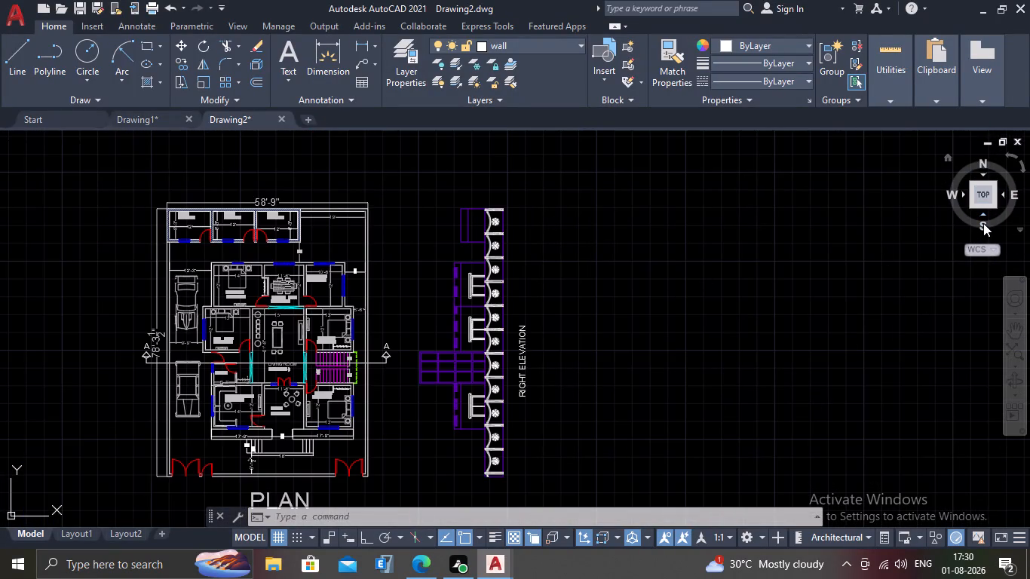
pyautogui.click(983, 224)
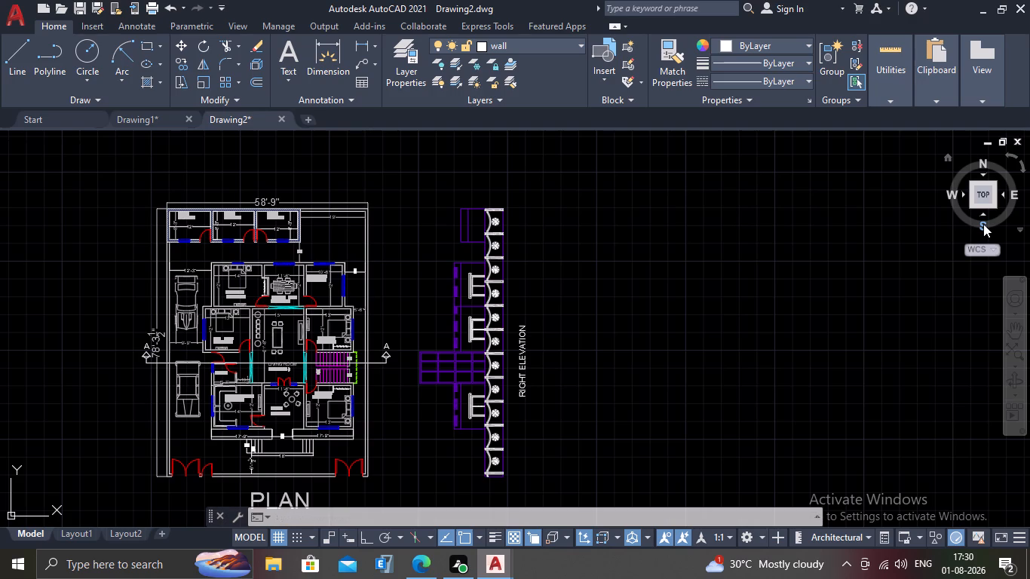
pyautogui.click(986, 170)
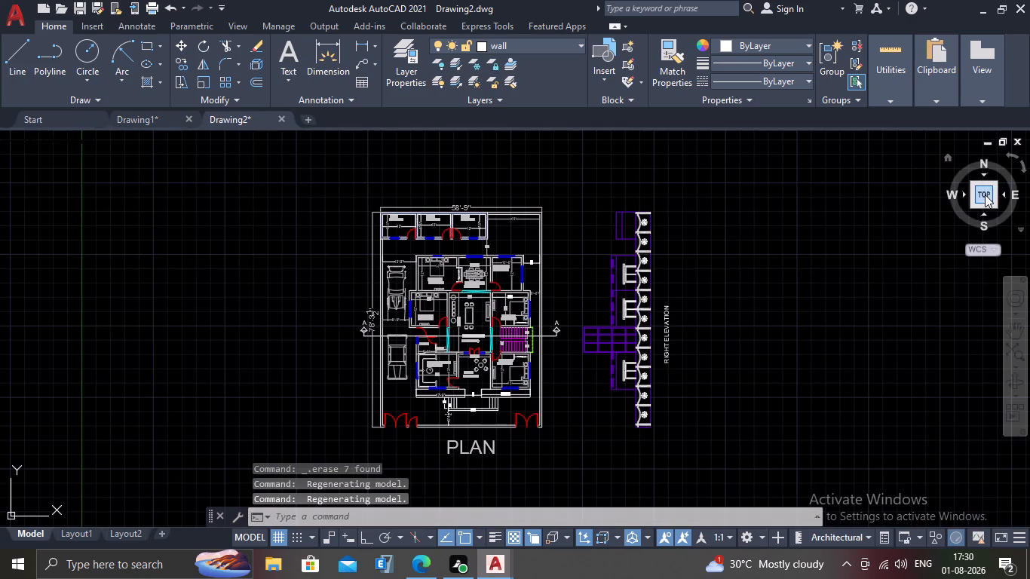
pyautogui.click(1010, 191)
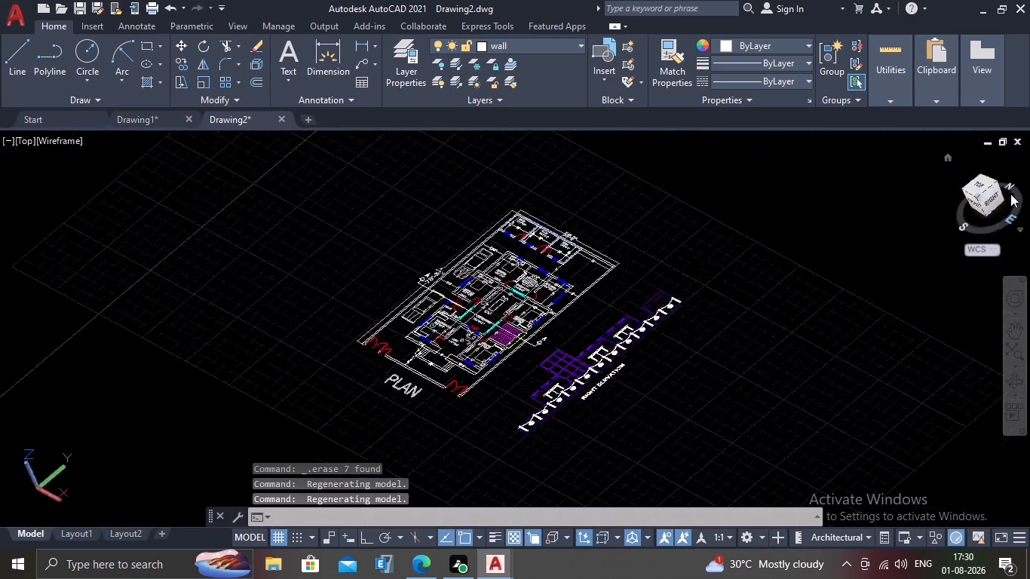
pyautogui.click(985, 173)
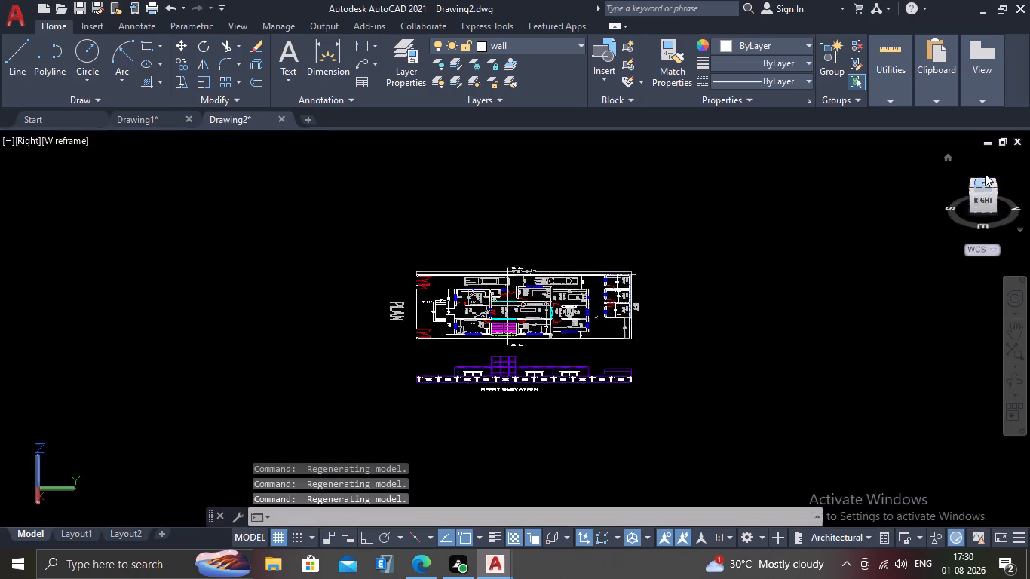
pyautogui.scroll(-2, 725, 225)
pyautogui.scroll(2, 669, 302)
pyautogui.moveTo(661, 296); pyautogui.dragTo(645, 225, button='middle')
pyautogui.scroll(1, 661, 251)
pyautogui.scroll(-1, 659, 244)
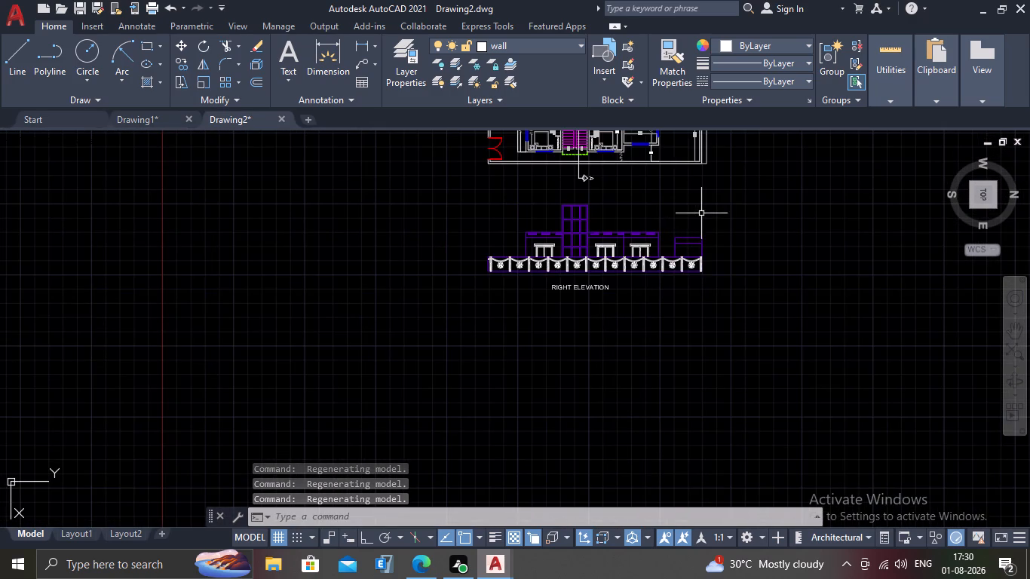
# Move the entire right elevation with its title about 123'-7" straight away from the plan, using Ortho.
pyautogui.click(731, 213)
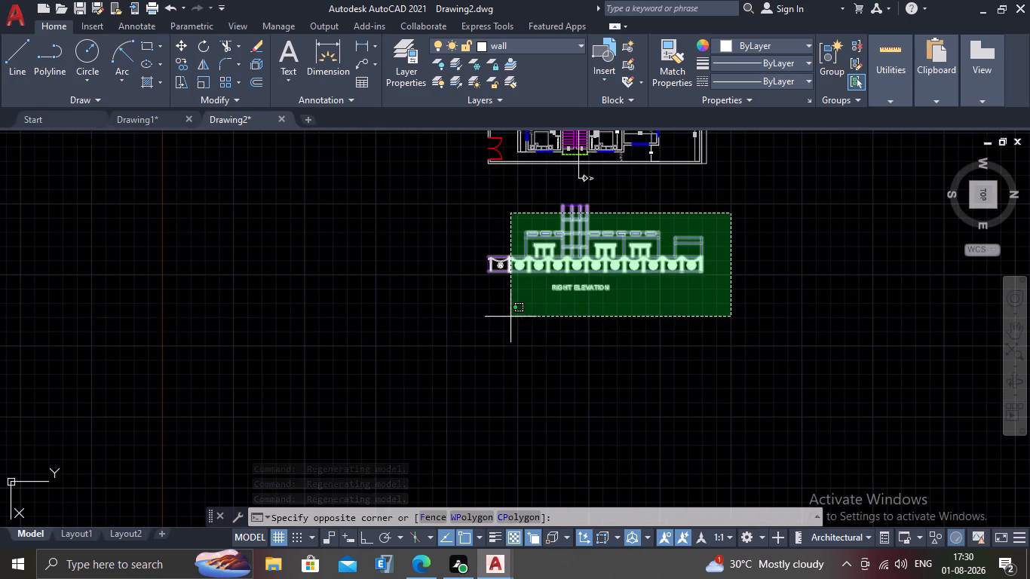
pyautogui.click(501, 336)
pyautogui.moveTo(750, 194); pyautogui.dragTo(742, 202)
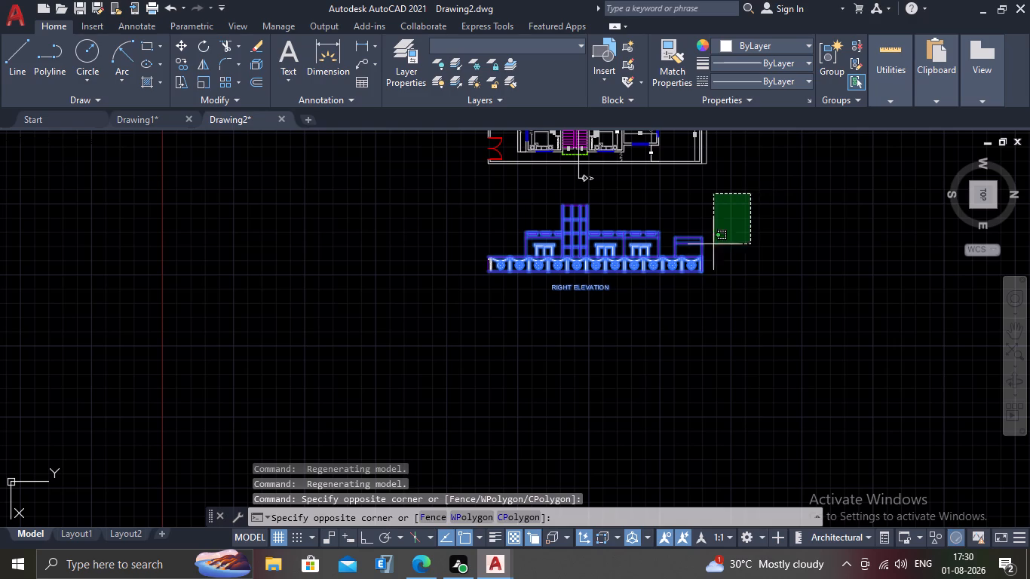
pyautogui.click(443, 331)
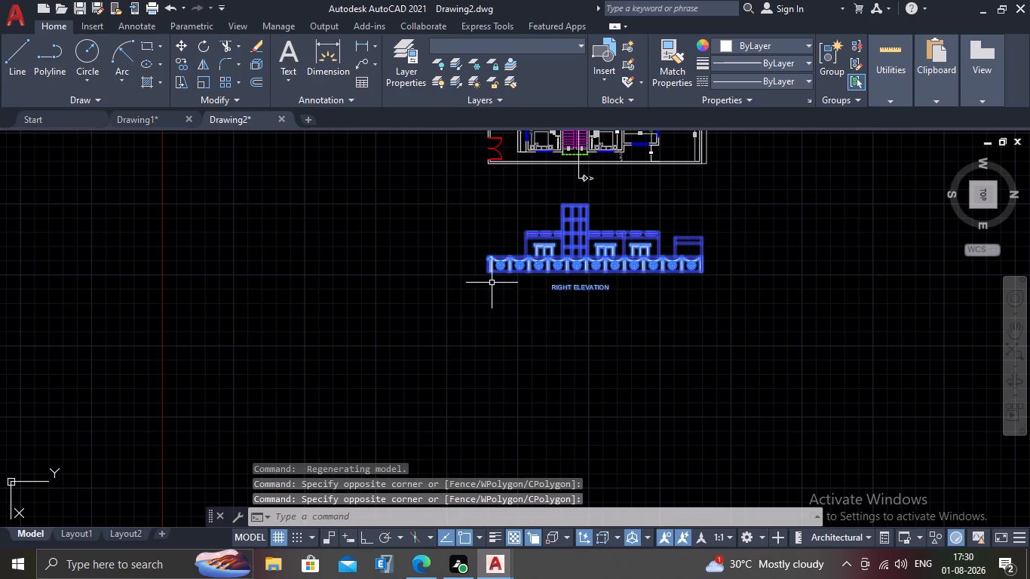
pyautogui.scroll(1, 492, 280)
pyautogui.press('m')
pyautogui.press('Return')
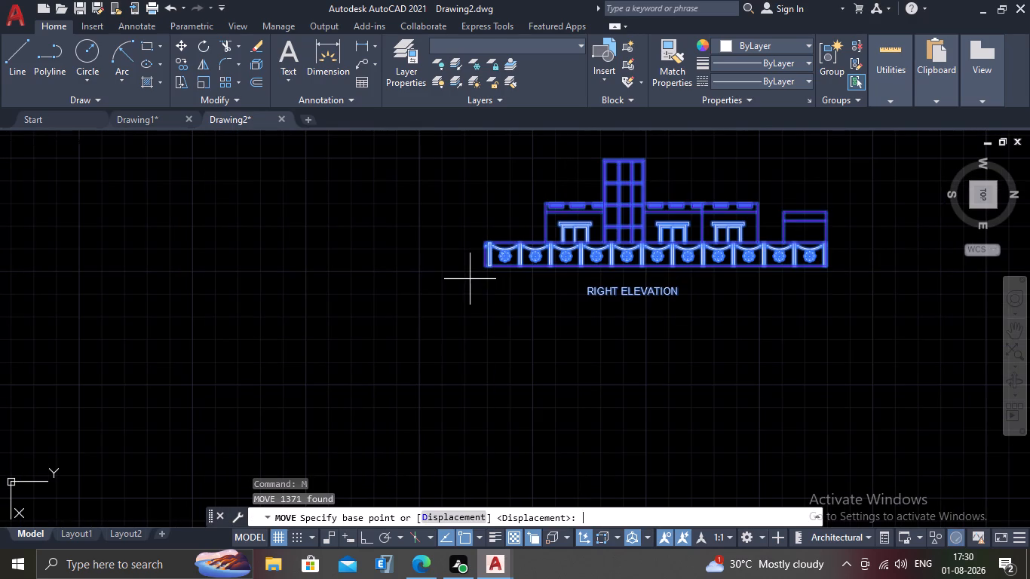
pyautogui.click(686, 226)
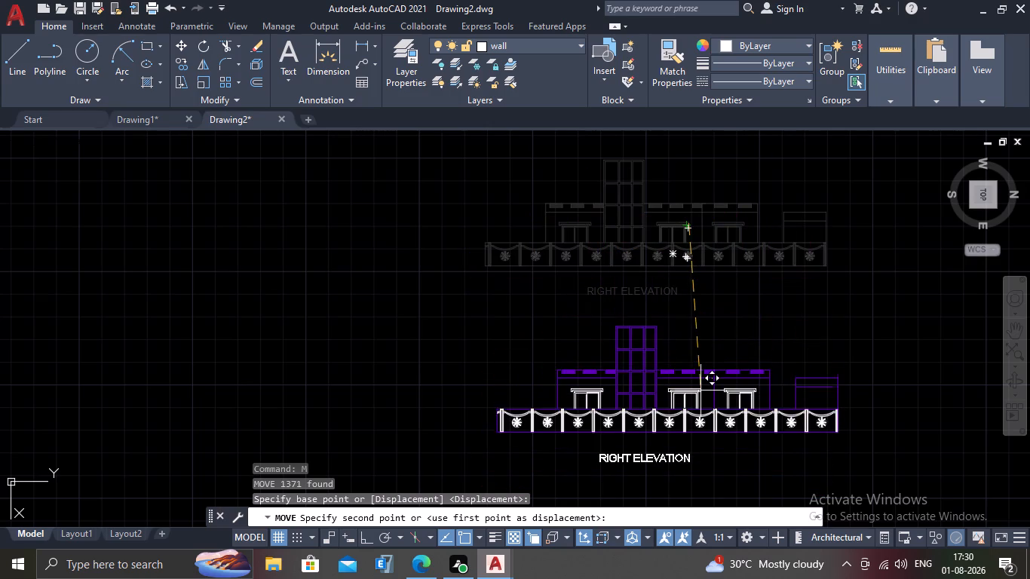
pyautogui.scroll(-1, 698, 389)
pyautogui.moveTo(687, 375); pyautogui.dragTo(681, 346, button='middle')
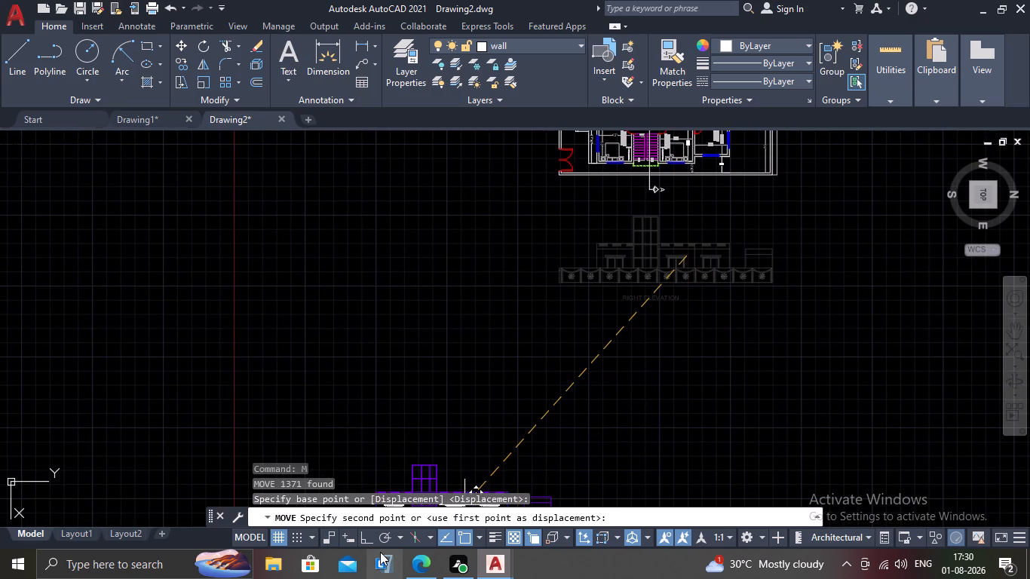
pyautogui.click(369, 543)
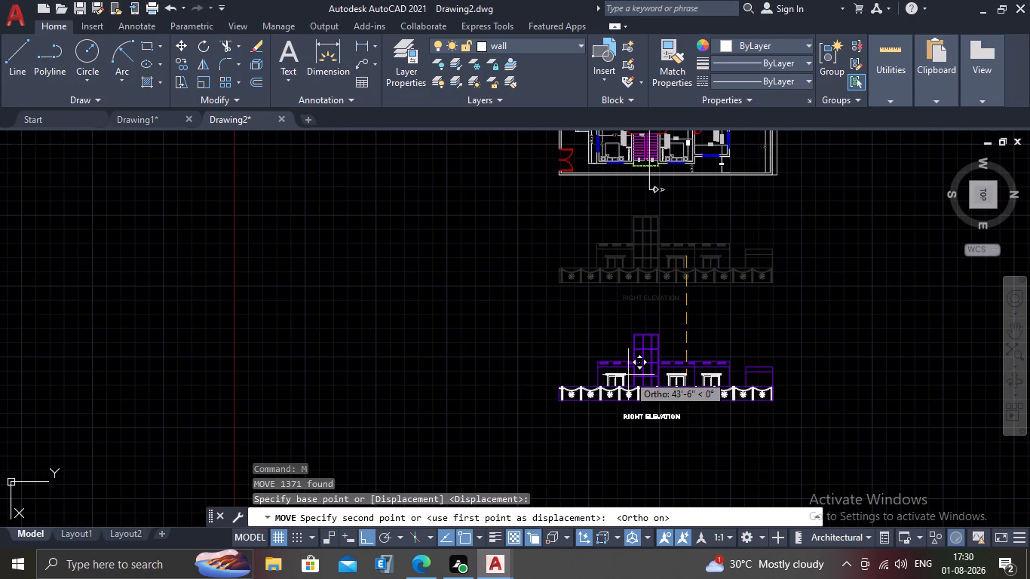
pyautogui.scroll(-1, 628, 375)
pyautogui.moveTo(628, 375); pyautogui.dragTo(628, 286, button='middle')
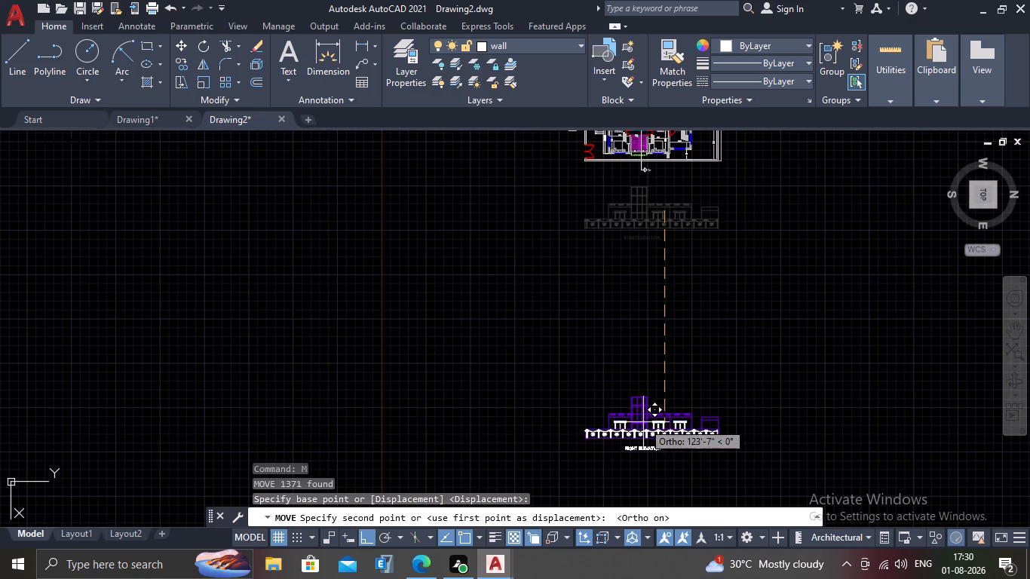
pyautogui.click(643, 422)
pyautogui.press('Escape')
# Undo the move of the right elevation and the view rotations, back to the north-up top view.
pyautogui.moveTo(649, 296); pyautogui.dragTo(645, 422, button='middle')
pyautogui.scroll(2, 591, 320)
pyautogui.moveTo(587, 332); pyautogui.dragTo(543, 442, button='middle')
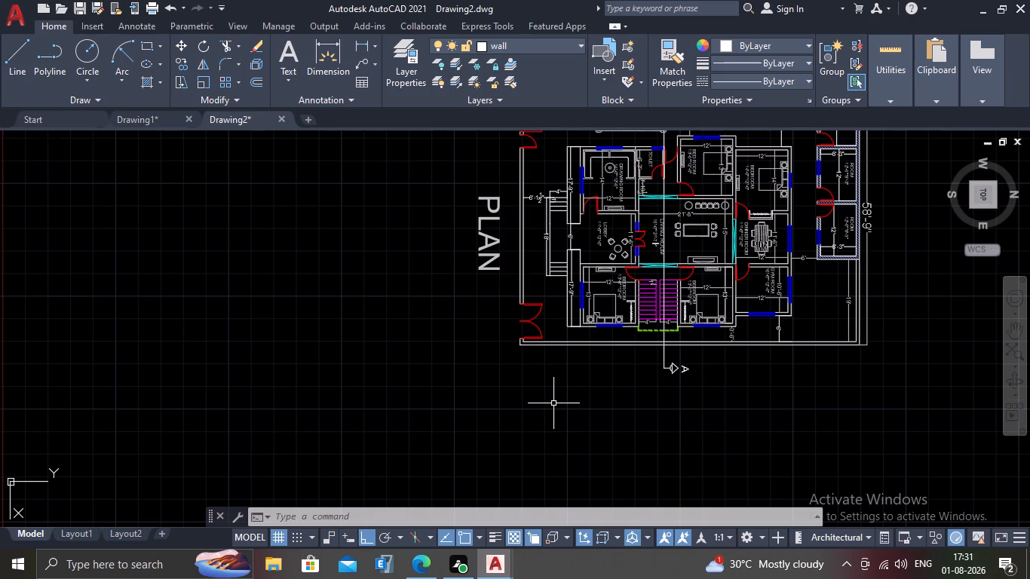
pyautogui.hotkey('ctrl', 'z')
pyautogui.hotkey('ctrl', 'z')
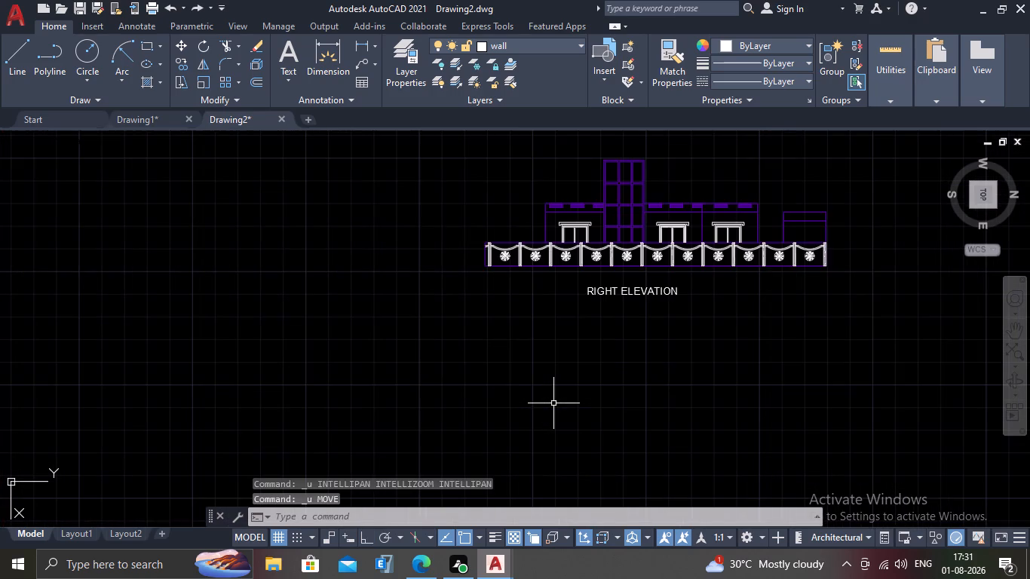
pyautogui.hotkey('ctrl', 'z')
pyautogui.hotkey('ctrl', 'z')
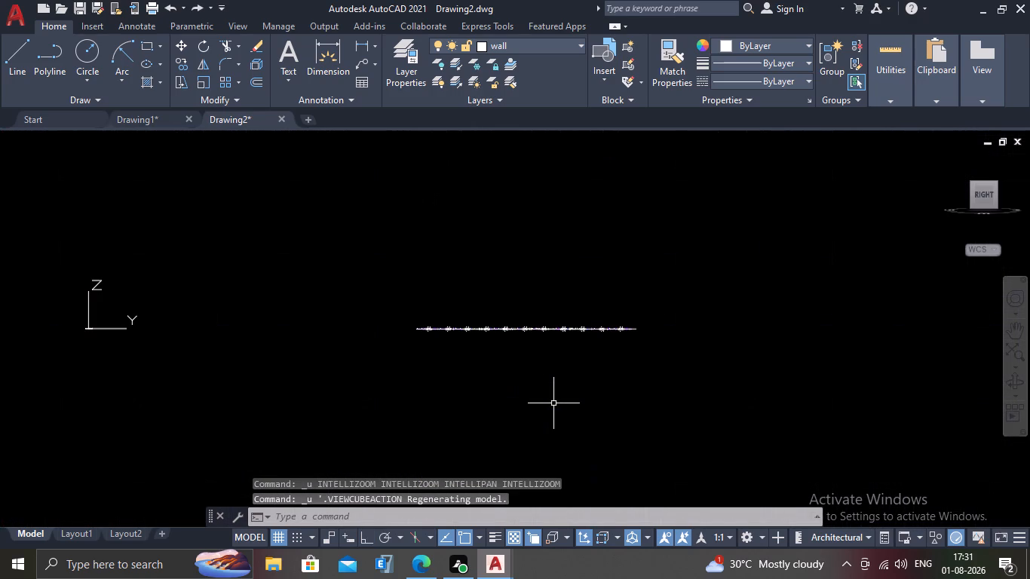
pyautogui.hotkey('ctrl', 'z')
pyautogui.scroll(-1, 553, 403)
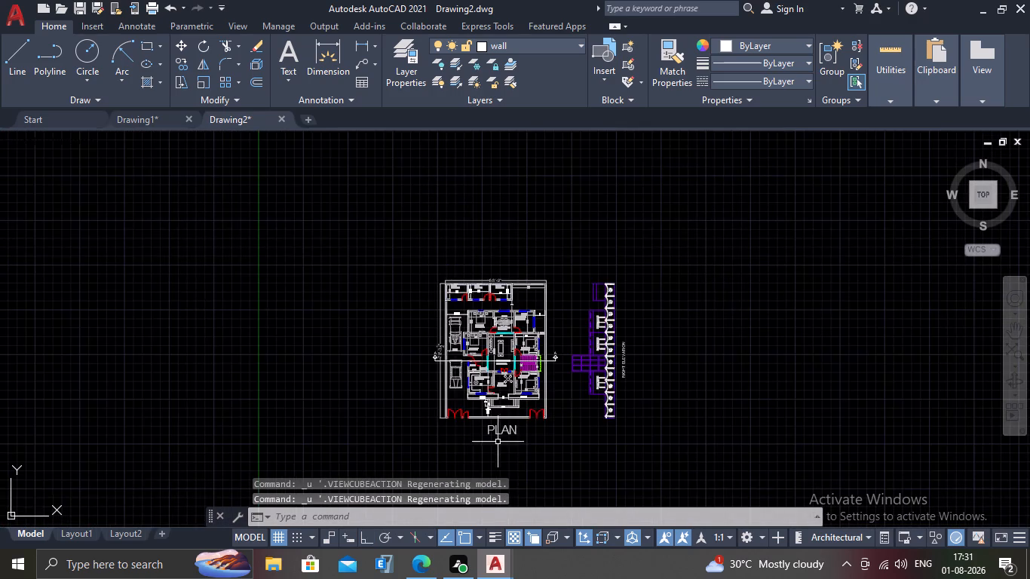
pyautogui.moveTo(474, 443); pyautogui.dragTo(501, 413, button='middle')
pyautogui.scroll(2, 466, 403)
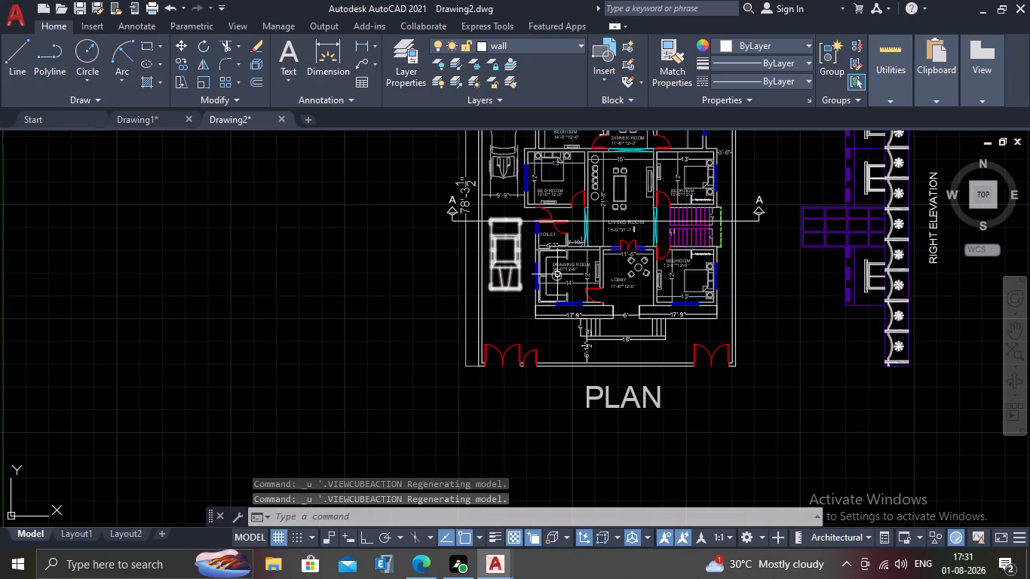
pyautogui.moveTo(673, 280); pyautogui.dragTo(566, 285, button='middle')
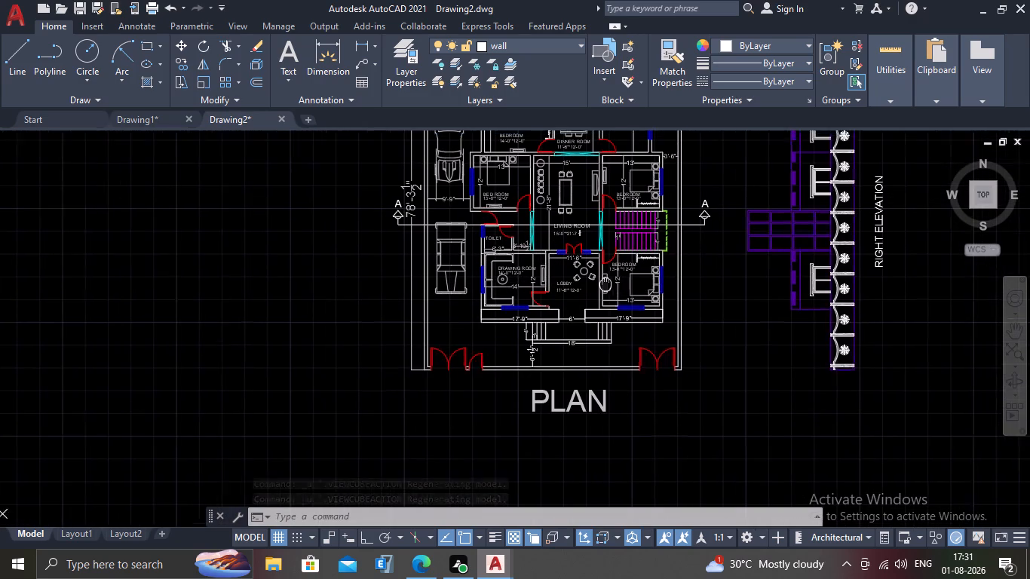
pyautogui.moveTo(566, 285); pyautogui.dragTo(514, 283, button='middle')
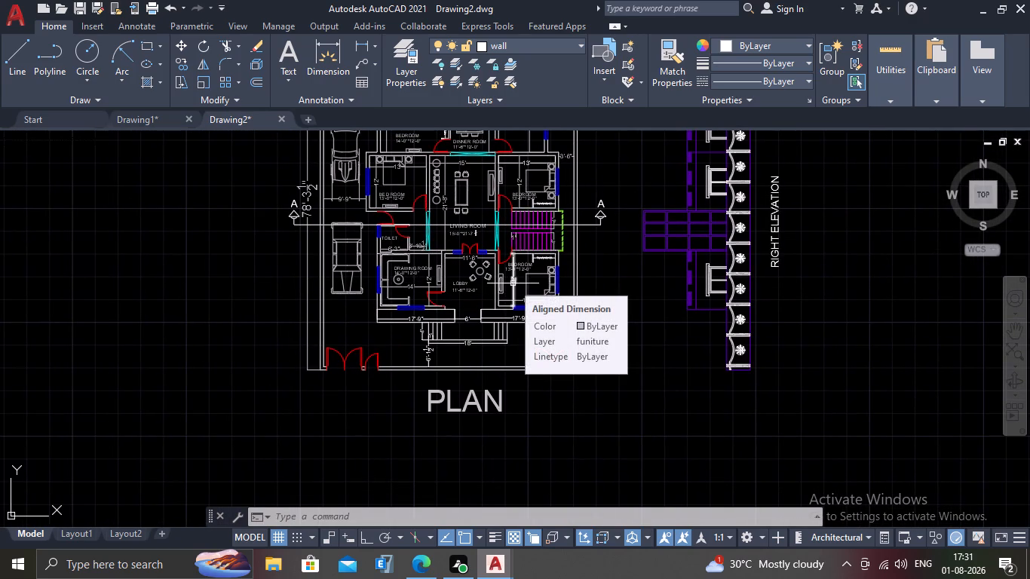
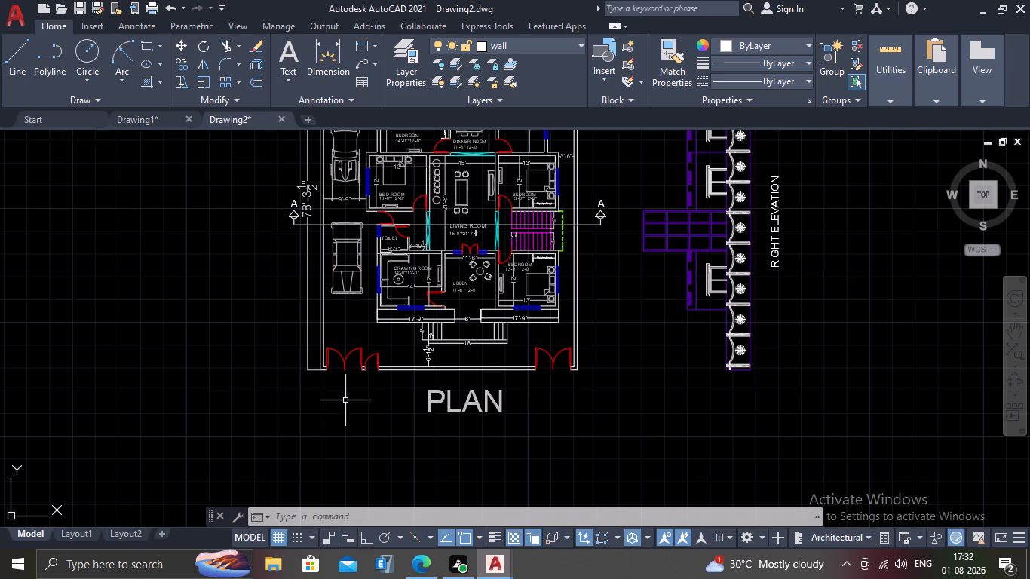
# Using XLINE, place vertical construction lines through the outer and inner faces of the west boundary wall at the rear rooms.
pyautogui.scroll(2, 330, 413)
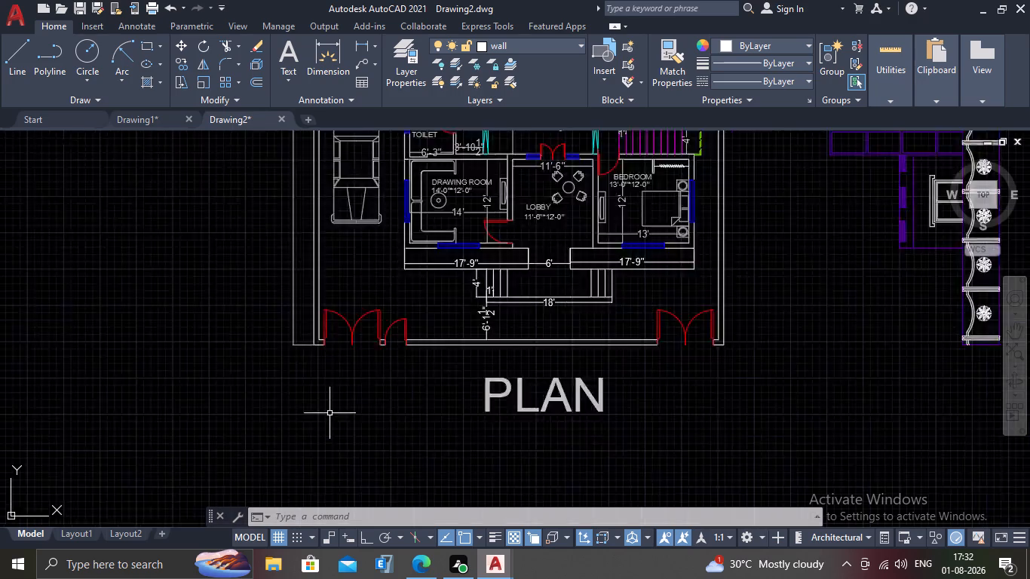
pyautogui.scroll(2, 330, 413)
pyautogui.moveTo(317, 414); pyautogui.dragTo(216, 429, button='middle')
pyautogui.scroll(-1, 216, 407)
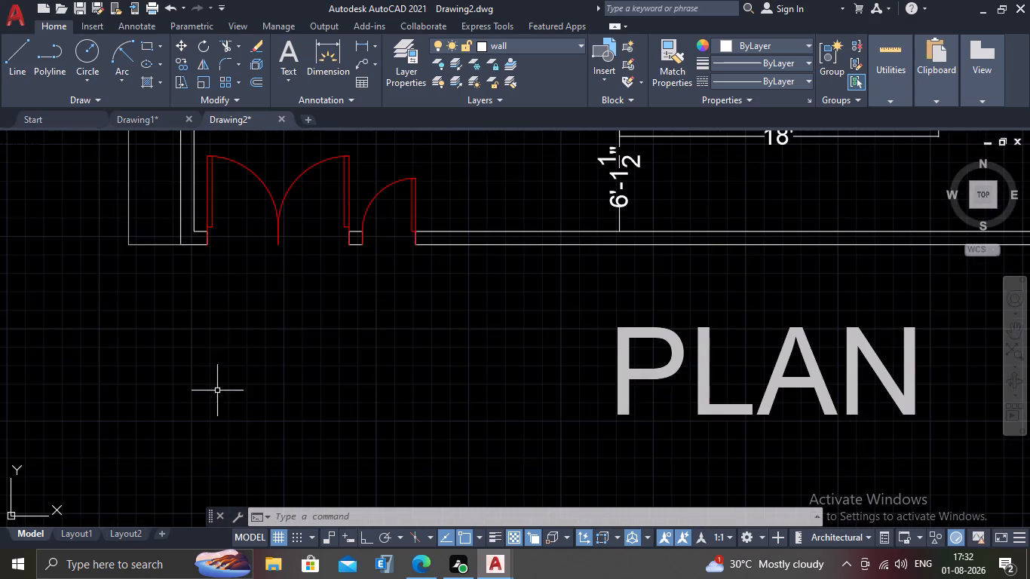
pyautogui.moveTo(216, 368); pyautogui.dragTo(192, 426, button='middle')
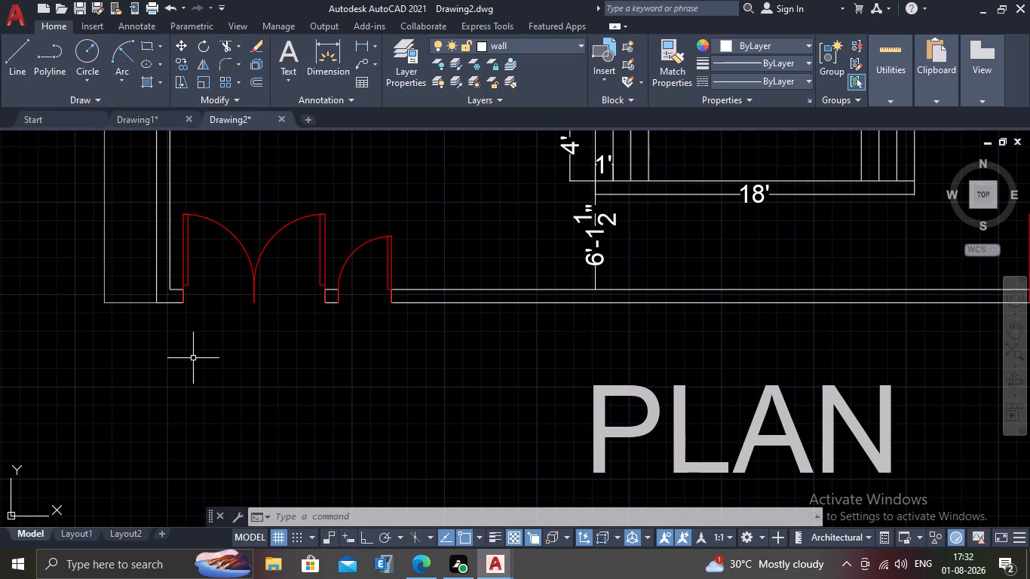
pyautogui.write('XL')
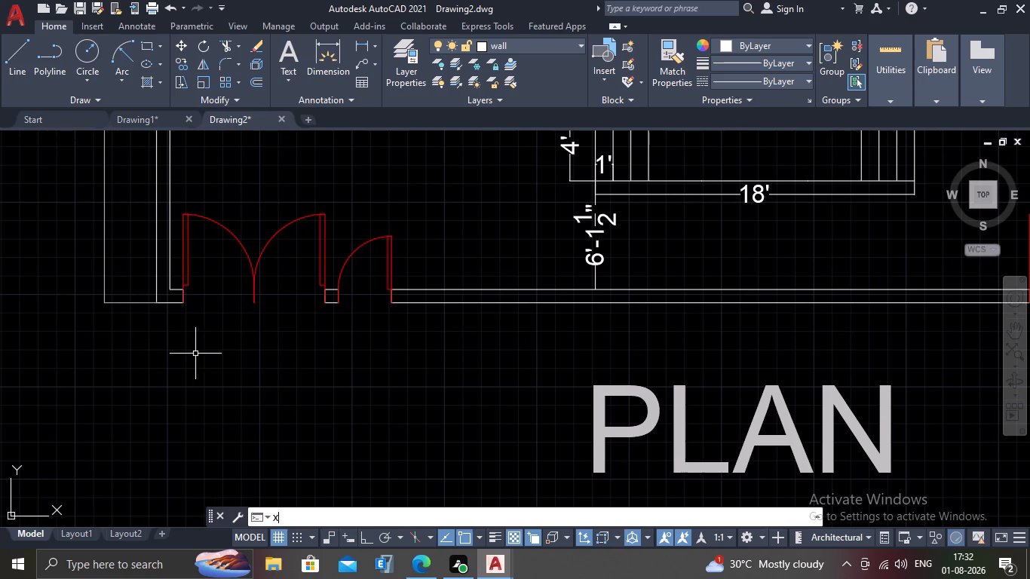
pyautogui.press('Return')
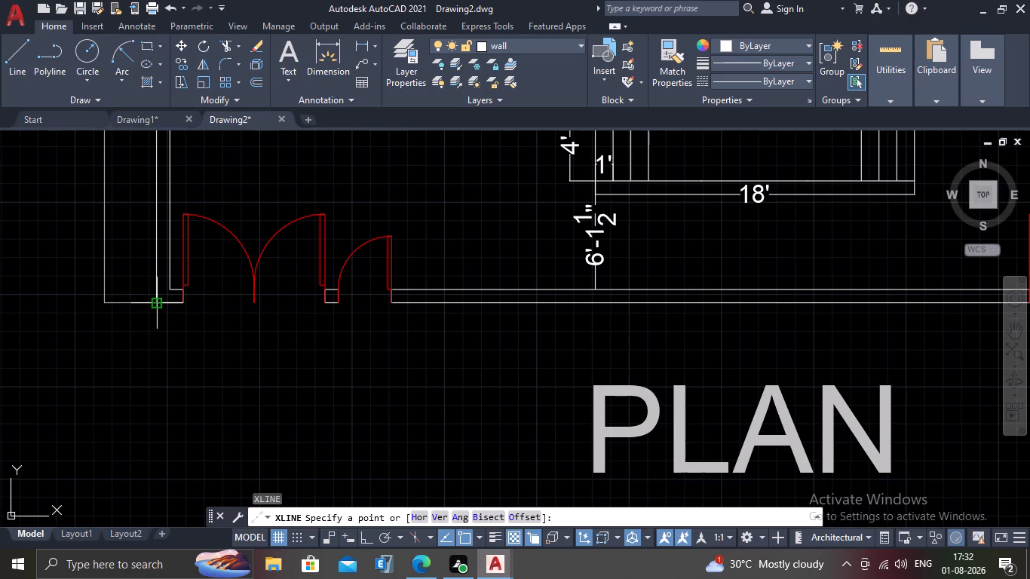
pyautogui.press('v')
pyautogui.press('Return')
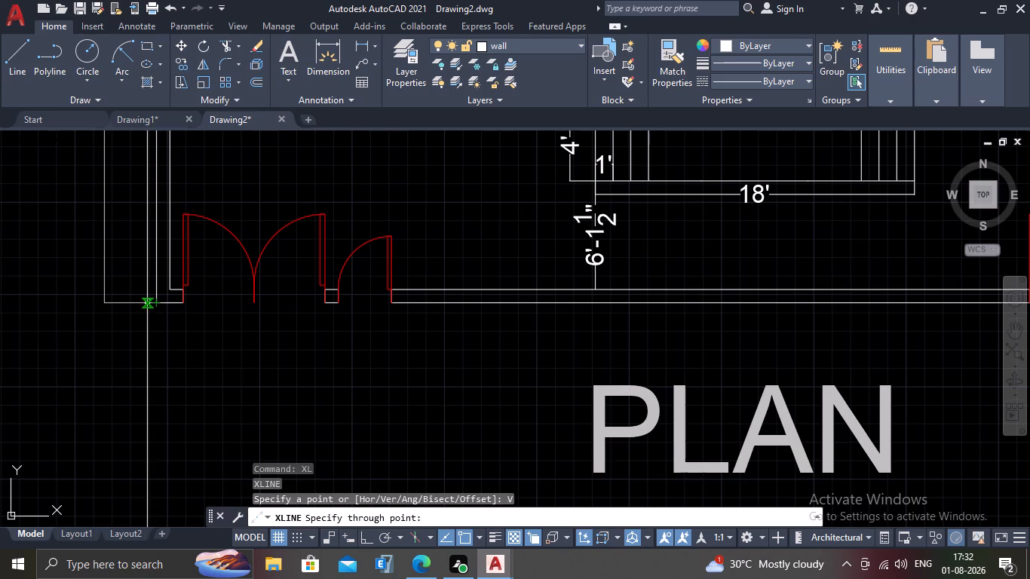
pyautogui.scroll(-2, 147, 302)
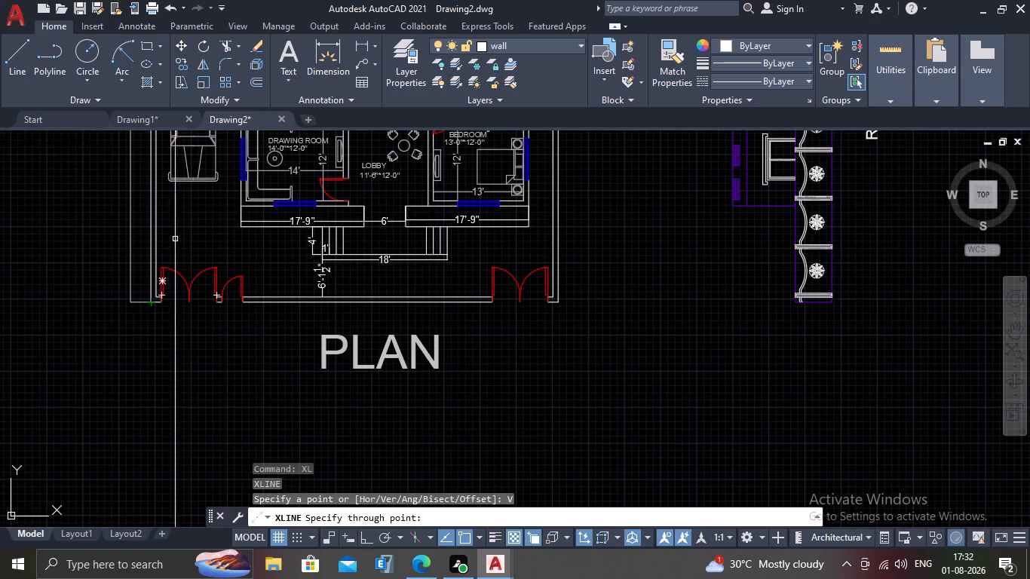
pyautogui.moveTo(175, 239); pyautogui.dragTo(137, 430, button='middle')
pyautogui.moveTo(163, 264); pyautogui.dragTo(147, 504, button='middle')
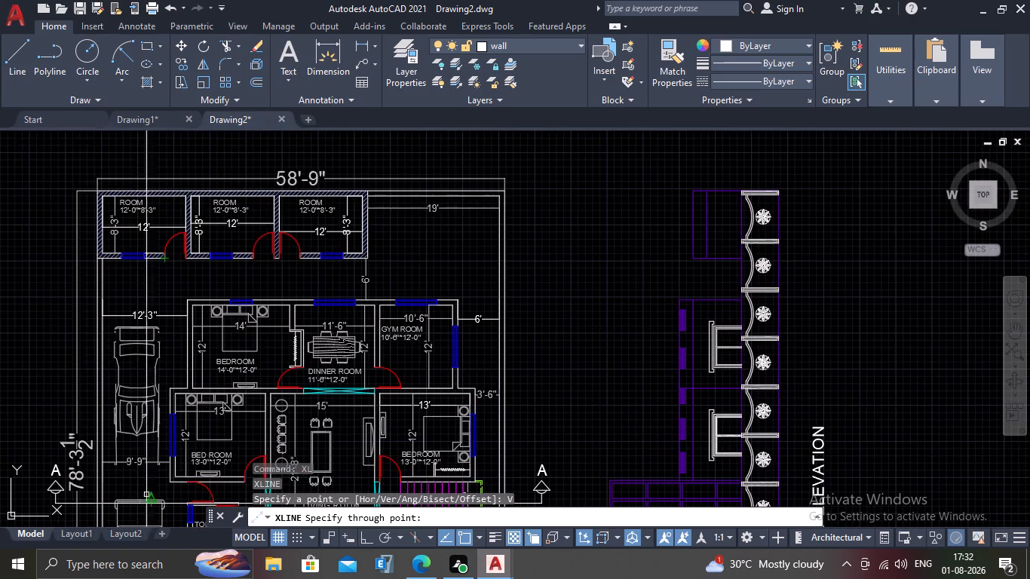
pyautogui.scroll(3, 87, 246)
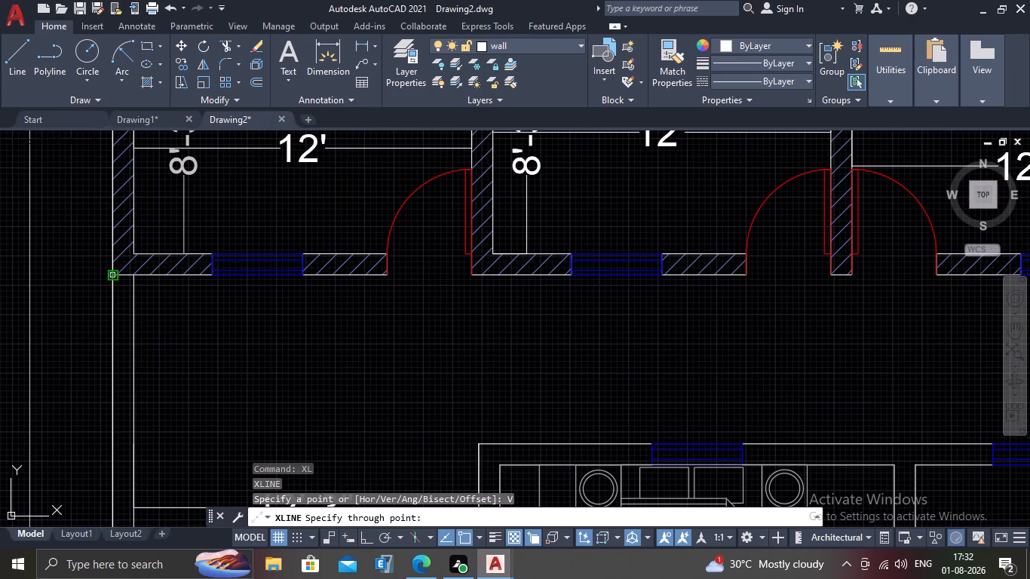
pyautogui.moveTo(112, 280); pyautogui.dragTo(132, 287)
pyautogui.moveTo(136, 276); pyautogui.dragTo(133, 286)
# Add vertical construction lines through the front porch's west edge and the inner face of the drawing room's west wall.
pyautogui.scroll(-2, 118, 339)
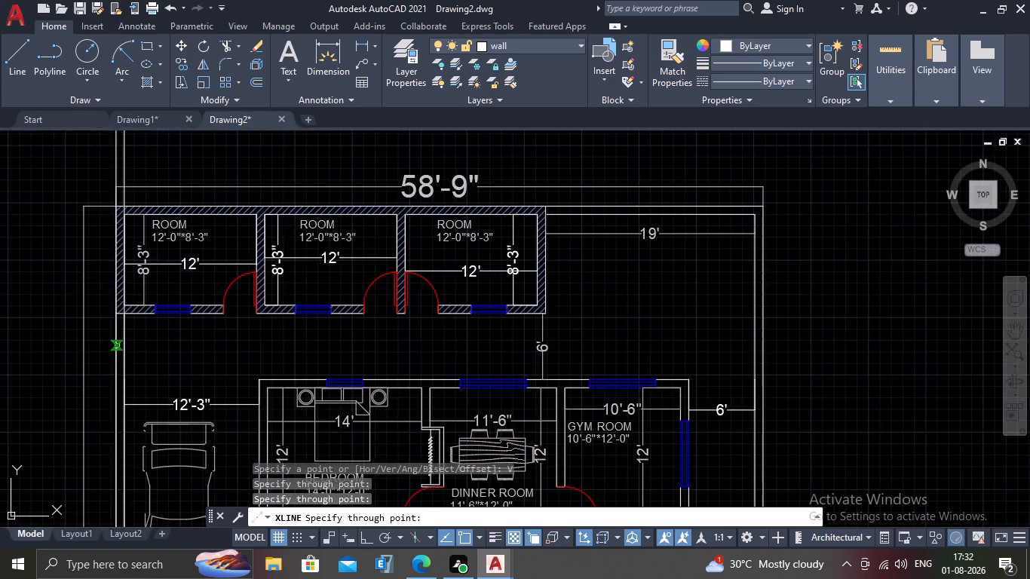
pyautogui.scroll(-1, 117, 346)
pyautogui.moveTo(136, 376); pyautogui.dragTo(143, 293, button='middle')
pyautogui.scroll(-1, 145, 335)
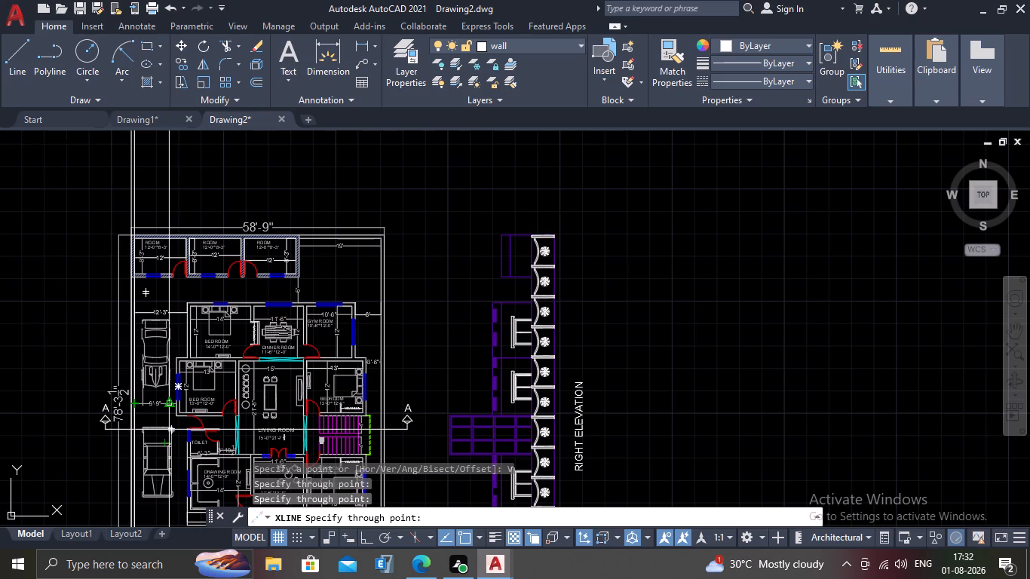
pyautogui.scroll(-1, 152, 400)
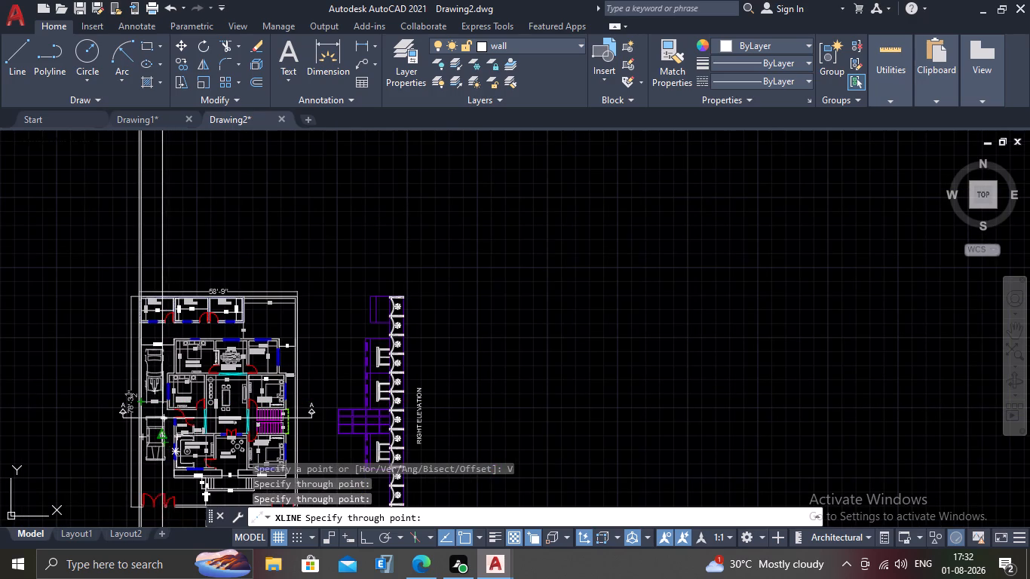
pyautogui.scroll(-2, 158, 427)
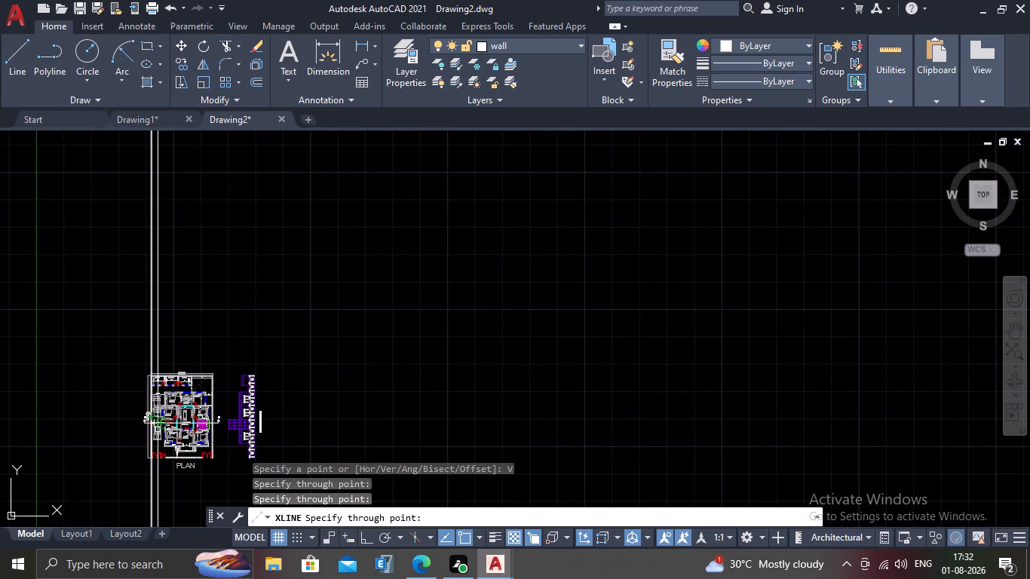
pyautogui.moveTo(157, 421); pyautogui.dragTo(164, 351, button='middle')
pyautogui.scroll(2, 162, 349)
pyautogui.scroll(2, 177, 426)
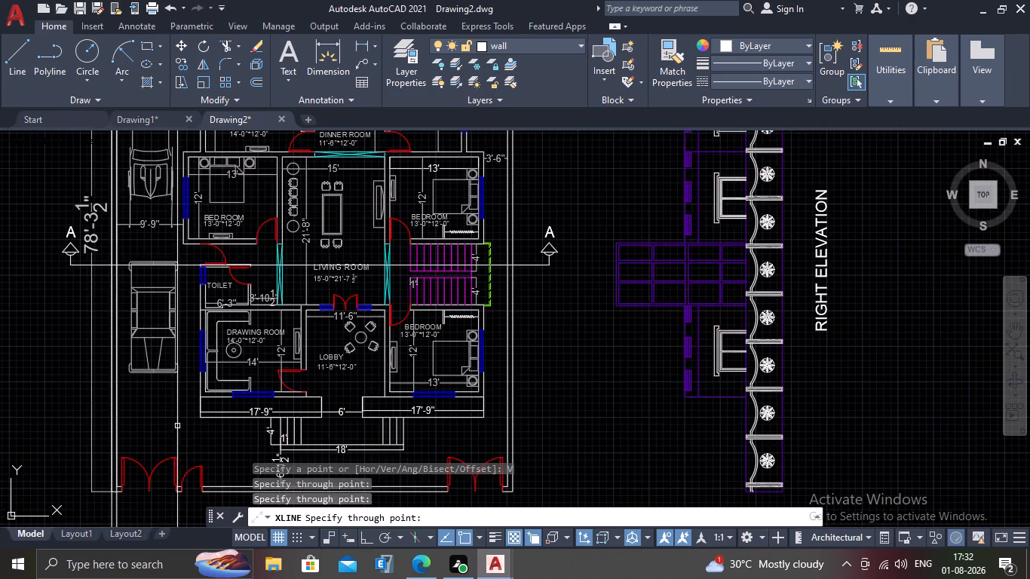
pyautogui.scroll(2, 192, 426)
pyautogui.moveTo(184, 409); pyautogui.dragTo(180, 372, button='middle')
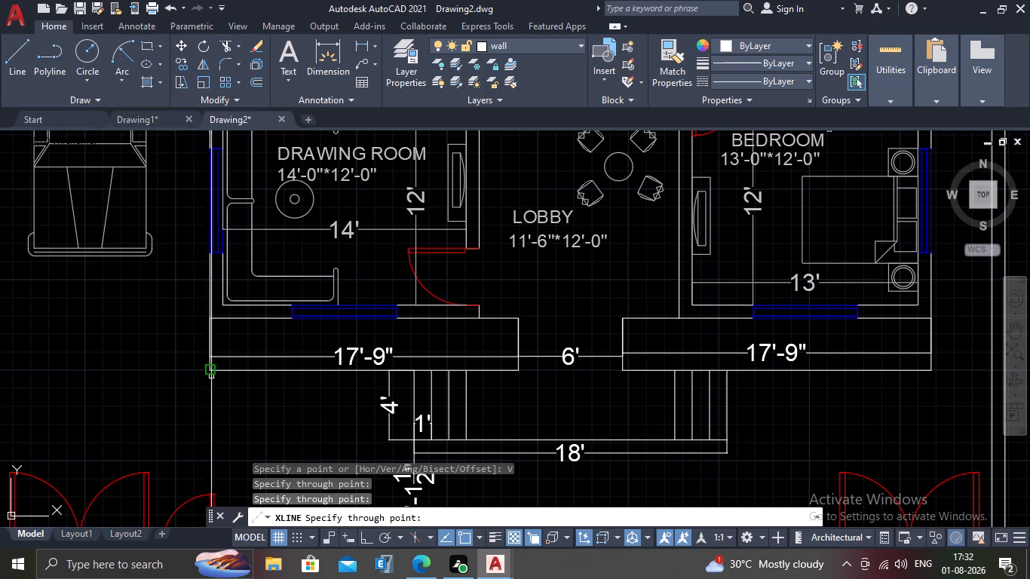
pyautogui.click(211, 373)
pyautogui.scroll(-2, 158, 424)
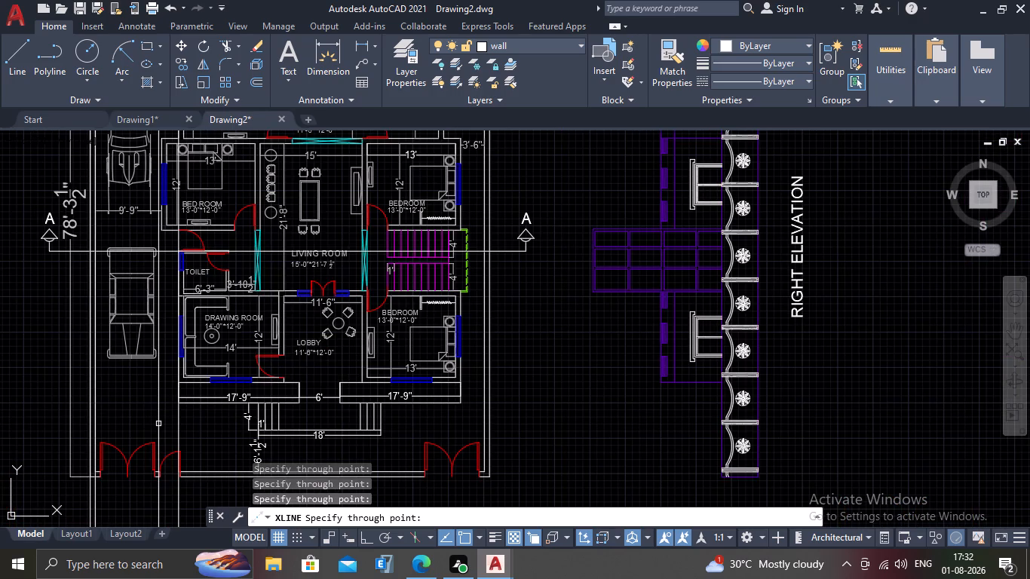
pyautogui.scroll(-1, 158, 424)
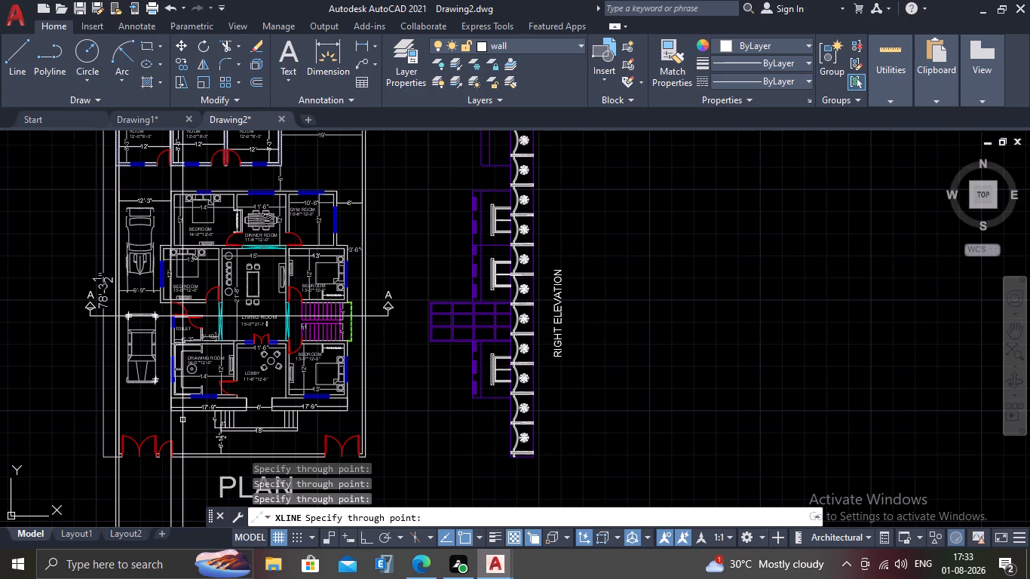
pyautogui.scroll(2, 173, 377)
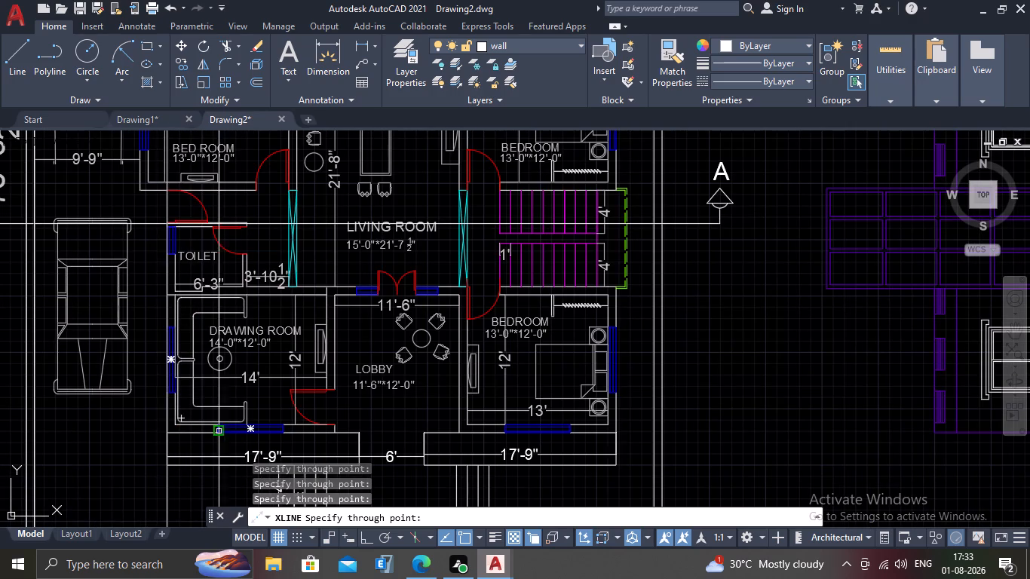
pyautogui.scroll(3, 155, 418)
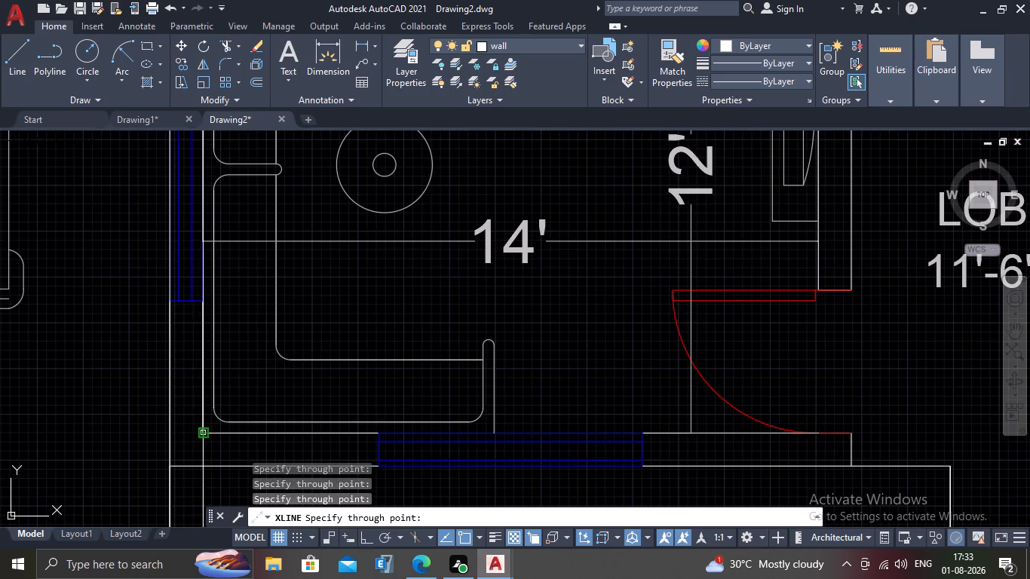
pyautogui.click(205, 433)
# Add vertical construction lines through both faces of the drawing room–lobby wall and both faces of the lobby–bedroom wall.
pyautogui.scroll(-3, 201, 439)
pyautogui.moveTo(378, 432); pyautogui.dragTo(342, 398, button='middle')
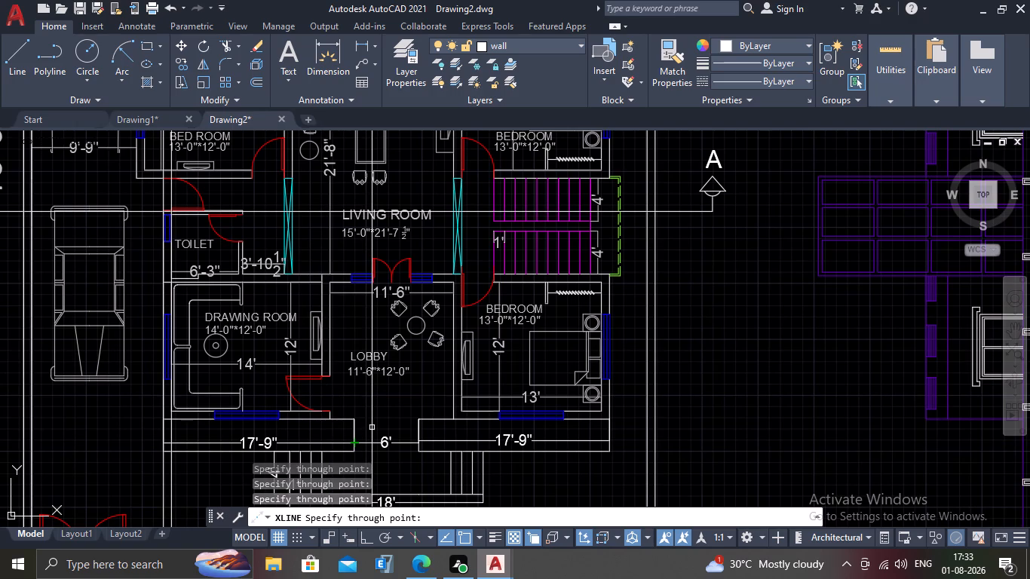
pyautogui.scroll(2, 326, 391)
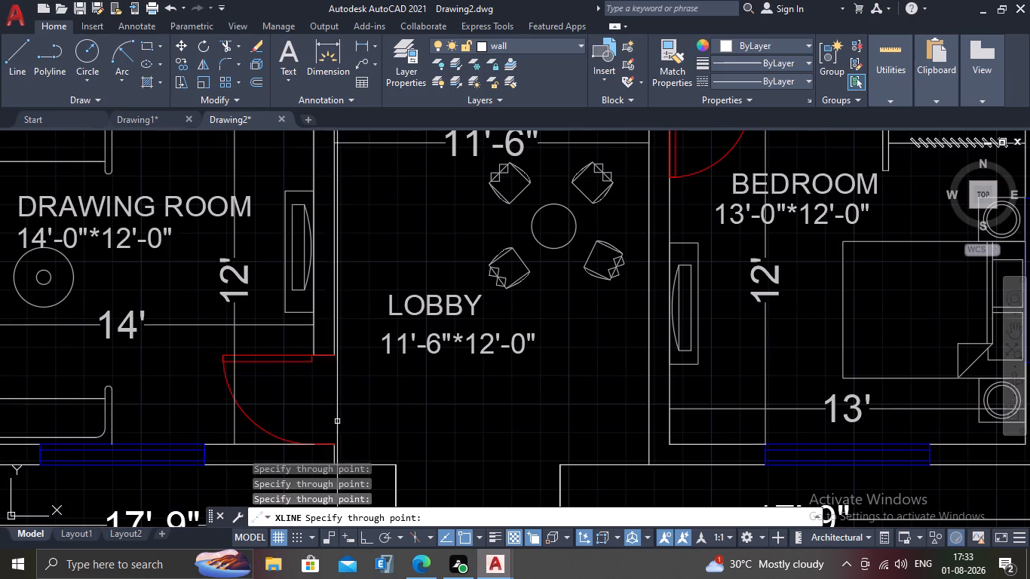
pyautogui.click(334, 351)
pyautogui.click(315, 348)
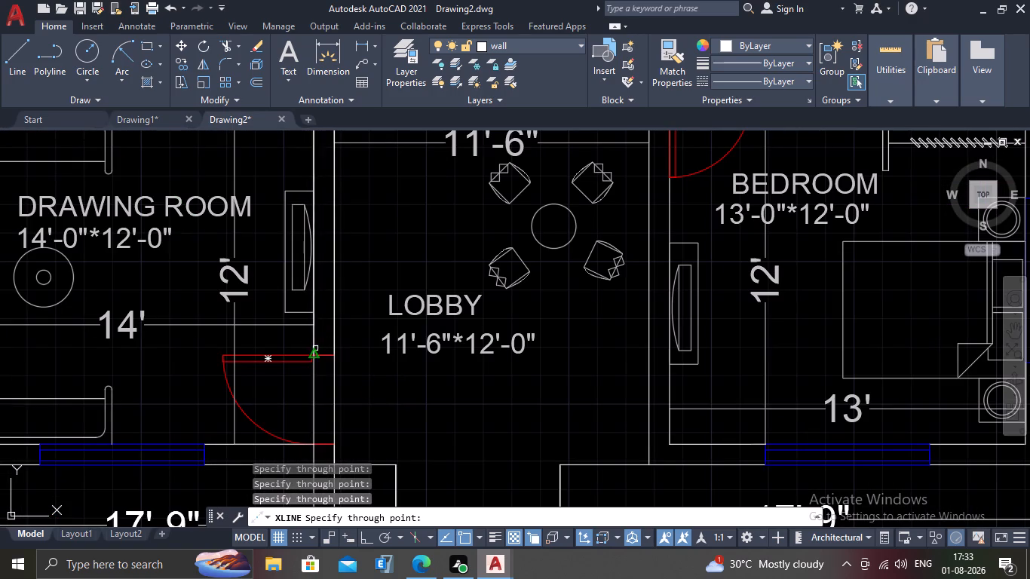
pyautogui.click(670, 363)
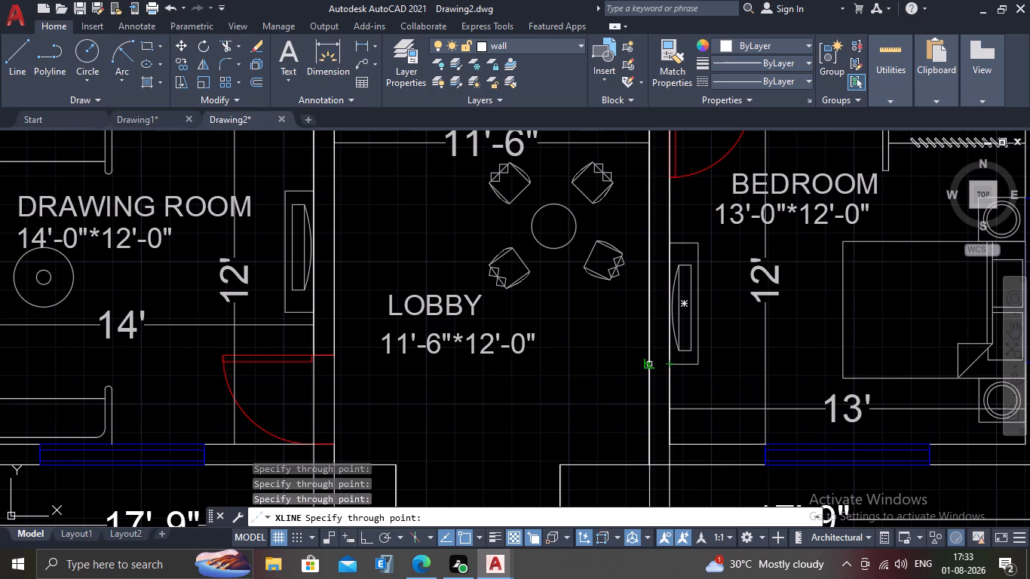
pyautogui.click(647, 365)
# Add vertical construction lines through the outer and inner edges of the curtain wall beside the staircase, and end XLINE.
pyautogui.scroll(-2, 585, 391)
pyautogui.scroll(-2, 595, 461)
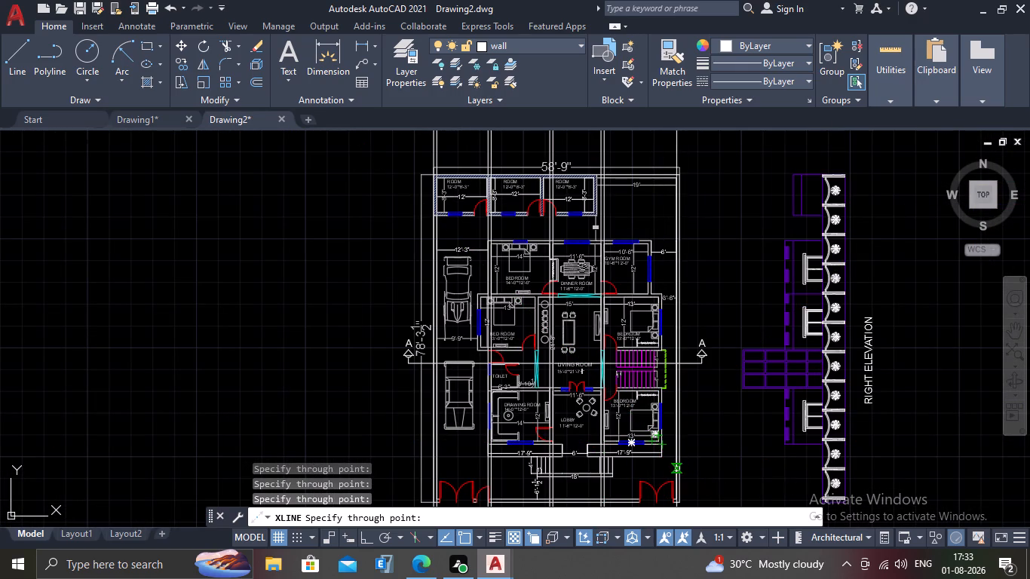
pyautogui.scroll(6, 675, 407)
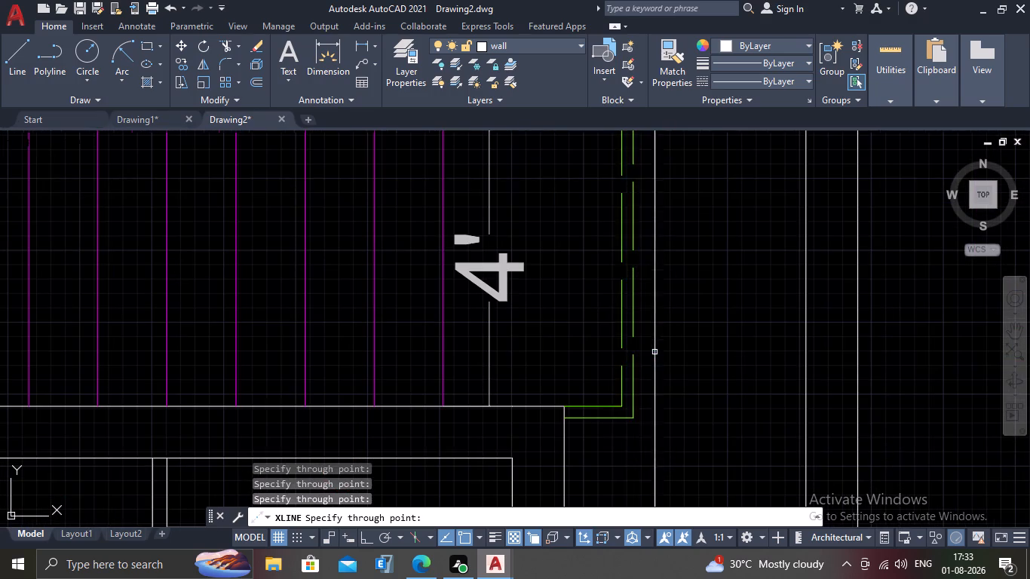
pyautogui.click(636, 419)
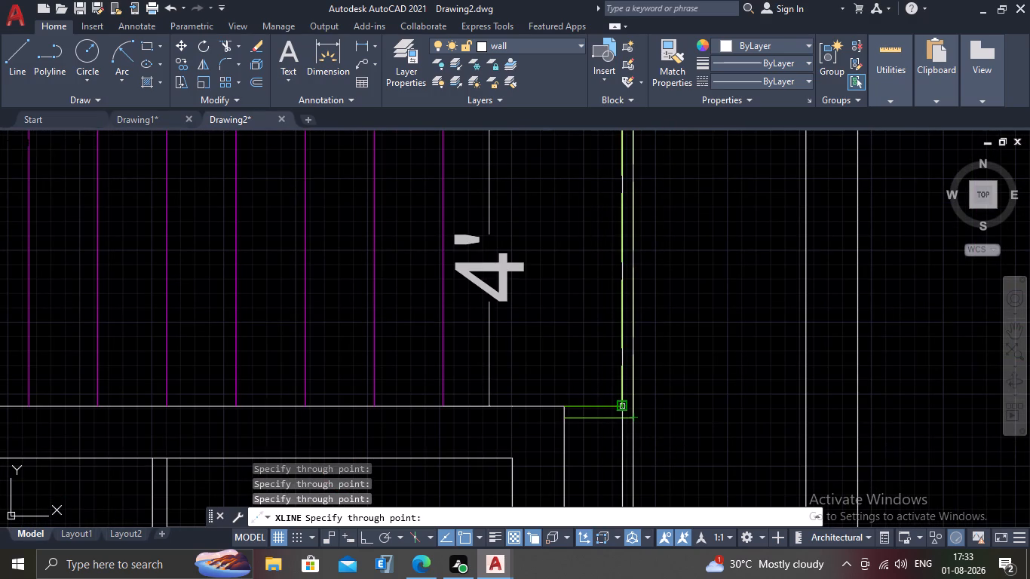
pyautogui.click(622, 403)
pyautogui.scroll(-9, 593, 411)
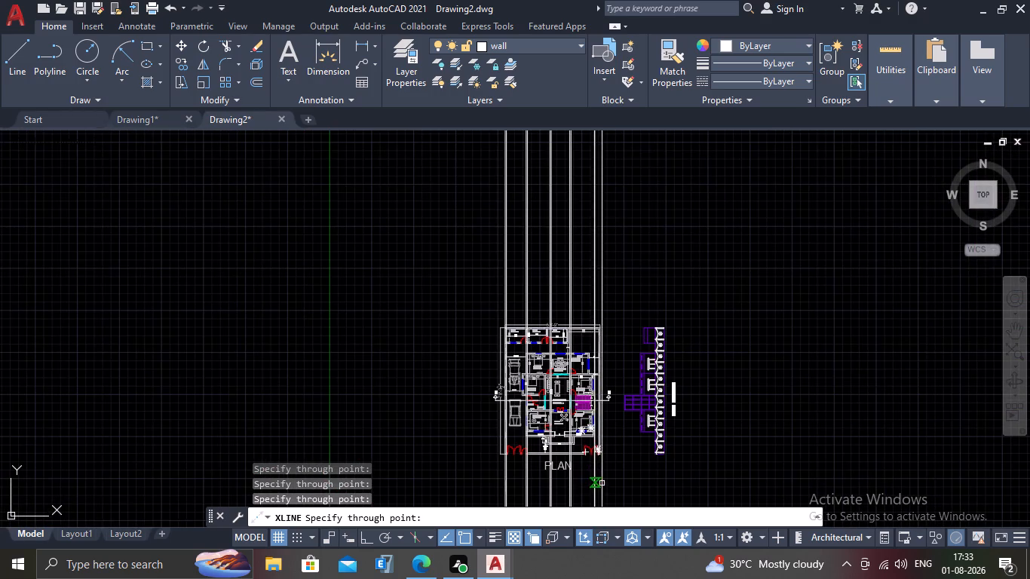
pyautogui.moveTo(593, 444); pyautogui.dragTo(593, 368, button='middle')
pyautogui.scroll(2, 572, 471)
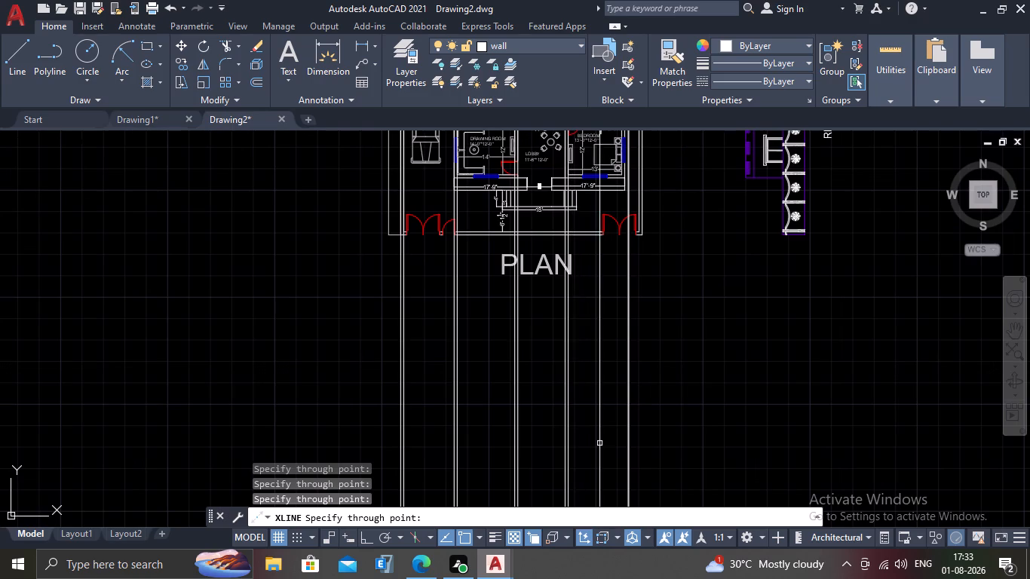
pyautogui.scroll(2, 601, 440)
pyautogui.scroll(-2, 601, 440)
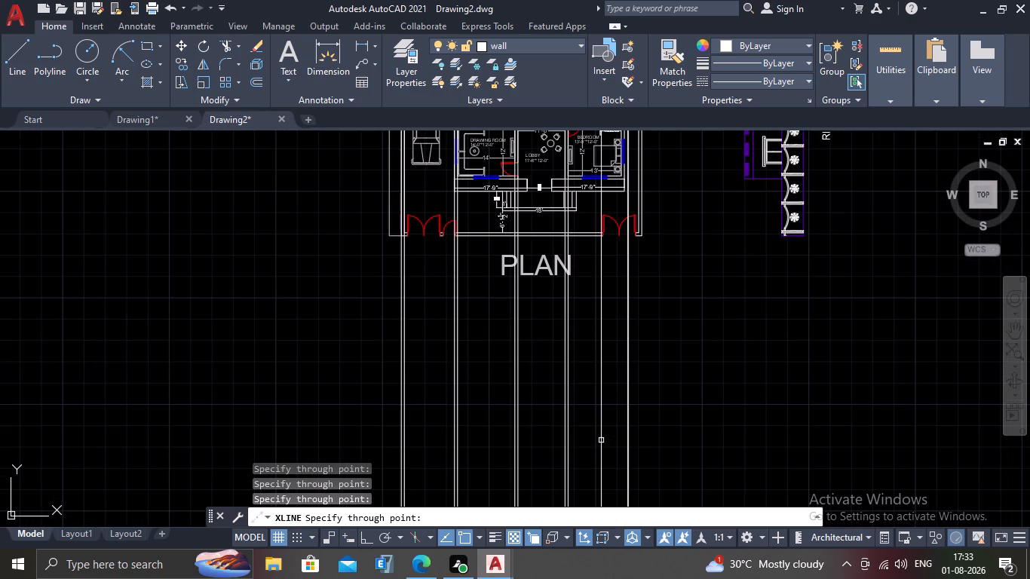
pyautogui.press('Escape')
pyautogui.scroll(-1, 602, 458)
pyautogui.scroll(3, 602, 440)
pyautogui.moveTo(602, 440); pyautogui.dragTo(739, 493, button='middle')
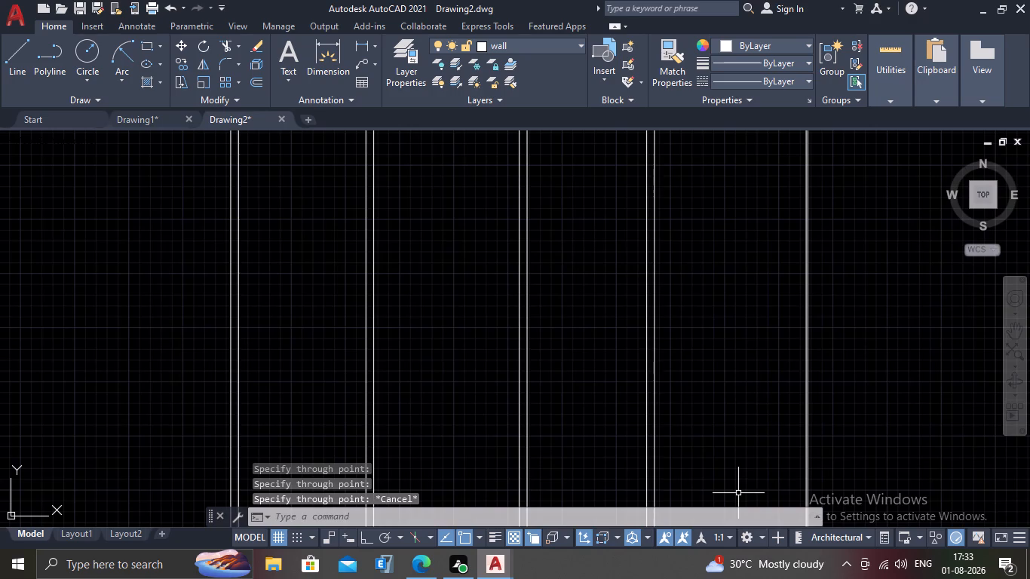
# Delete the vertical construction line running through the inner edge of the curtain wall beside the staircase.
pyautogui.scroll(-2, 738, 493)
pyautogui.scroll(-1, 708, 379)
pyautogui.scroll(2, 765, 205)
pyautogui.scroll(1, 725, 354)
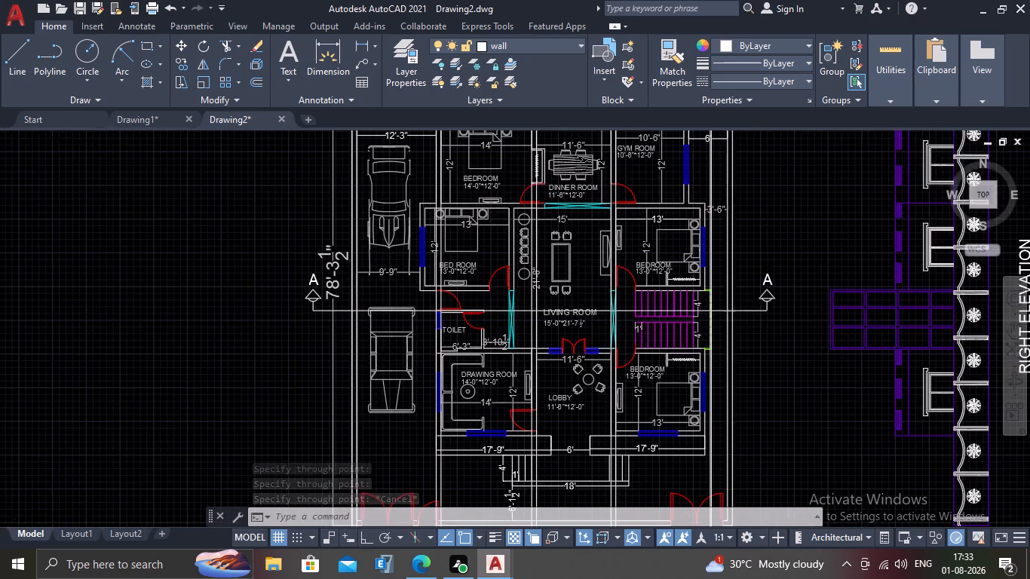
pyautogui.scroll(4, 725, 354)
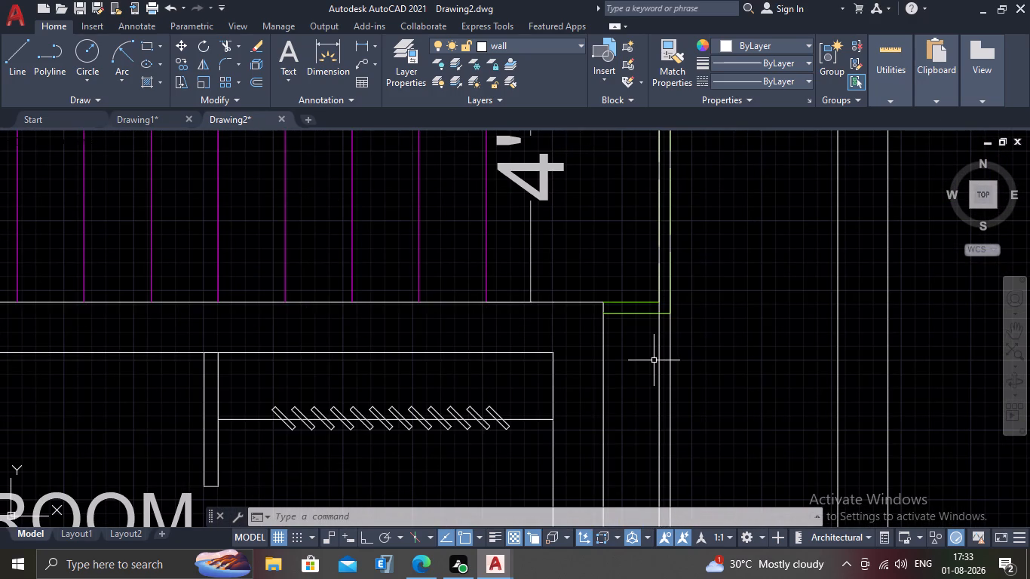
pyautogui.click(659, 366)
pyautogui.press('Delete')
# Delete the inner dashed green vertical line of the curtain wall beside the staircase.
pyautogui.scroll(1, 651, 304)
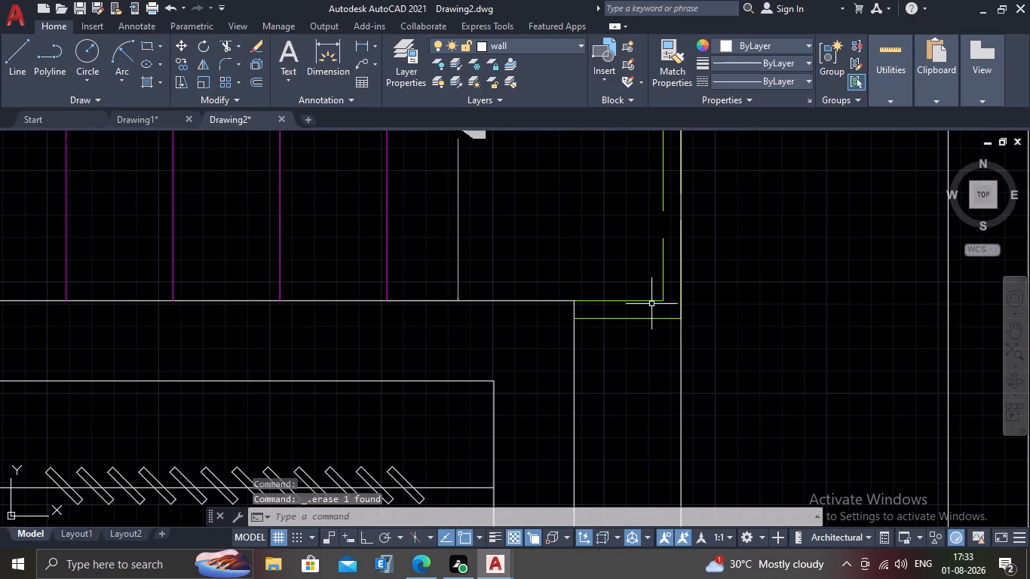
pyautogui.moveTo(649, 304); pyautogui.dragTo(648, 355, button='middle')
pyautogui.click(664, 327)
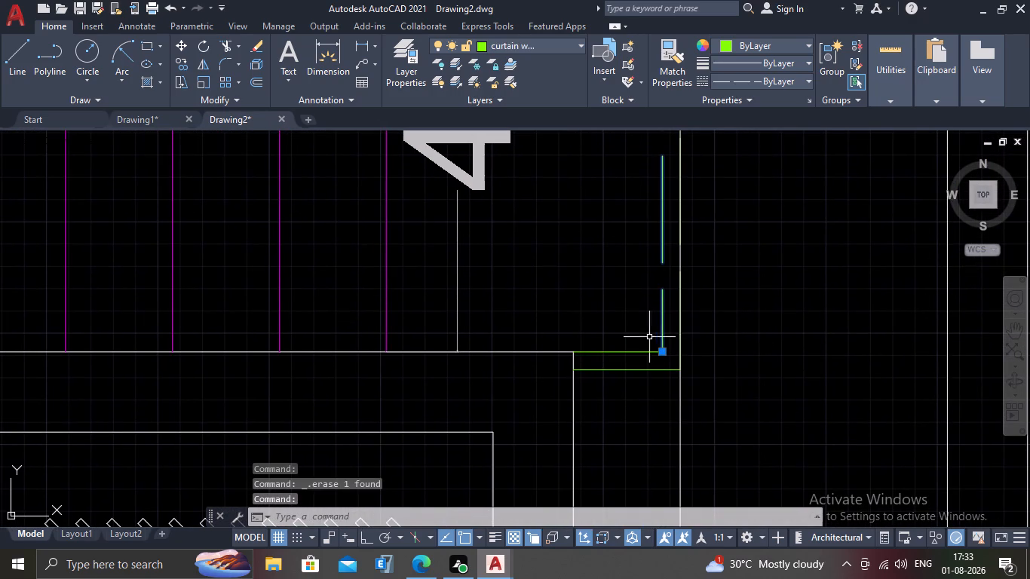
pyautogui.press('Delete')
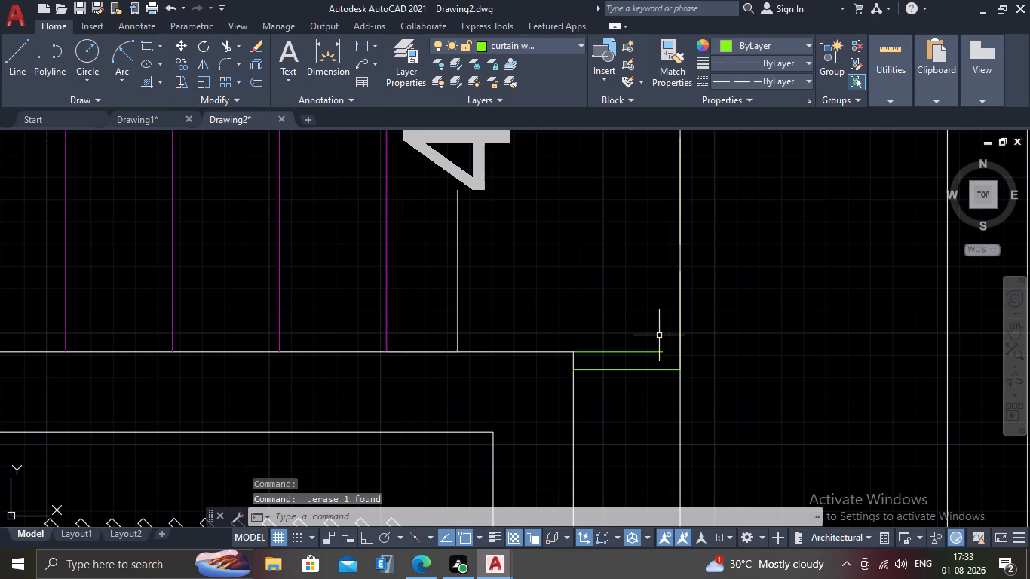
# Delete the inner green horizontal lines at the lower and upper ends of the curtain wall beside the staircase.
pyautogui.click(651, 352)
pyautogui.press('Delete')
pyautogui.scroll(-3, 645, 300)
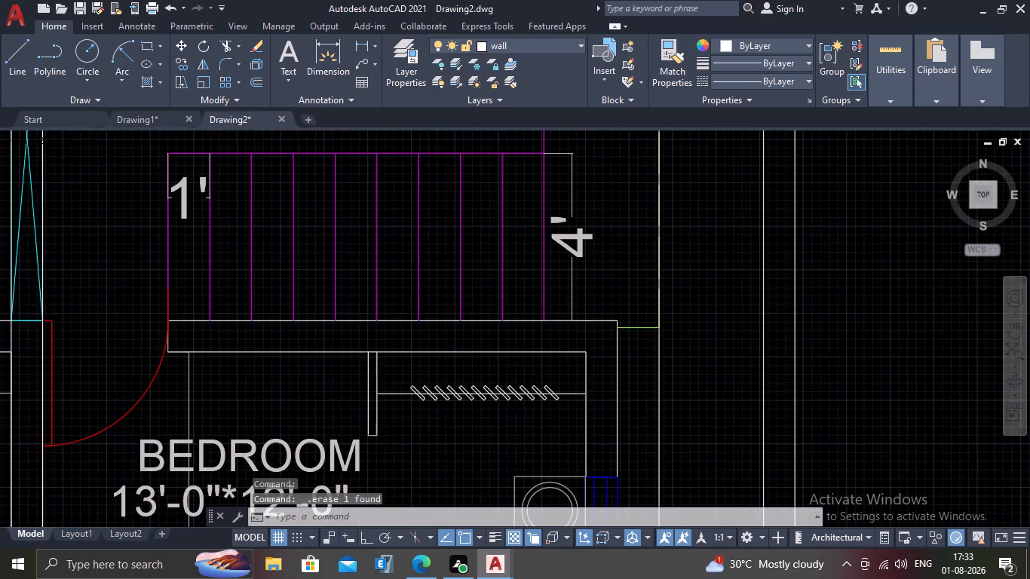
pyautogui.moveTo(645, 300); pyautogui.dragTo(647, 397, button='middle')
pyautogui.scroll(2, 630, 172)
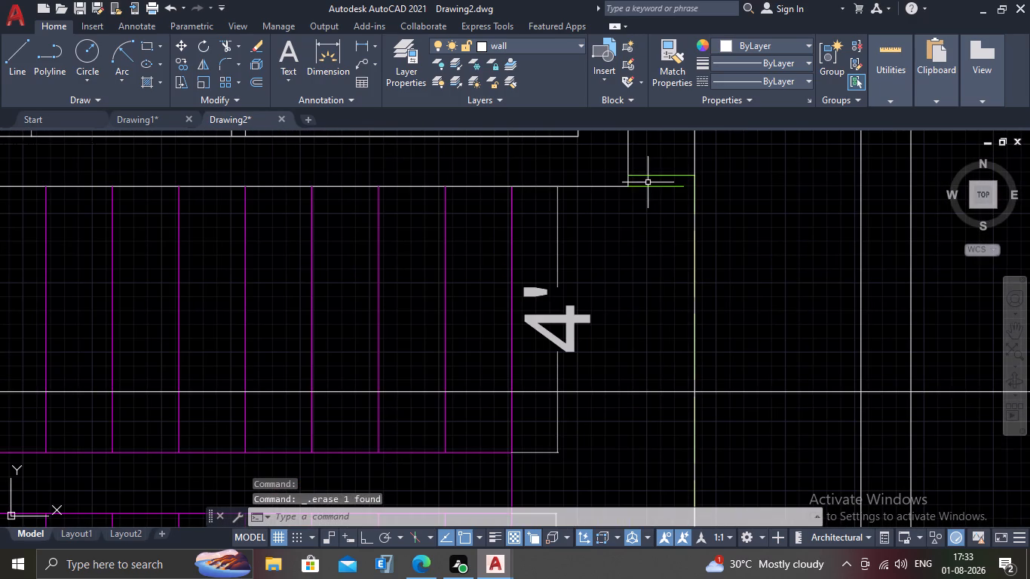
pyautogui.click(652, 188)
pyautogui.press('Delete')
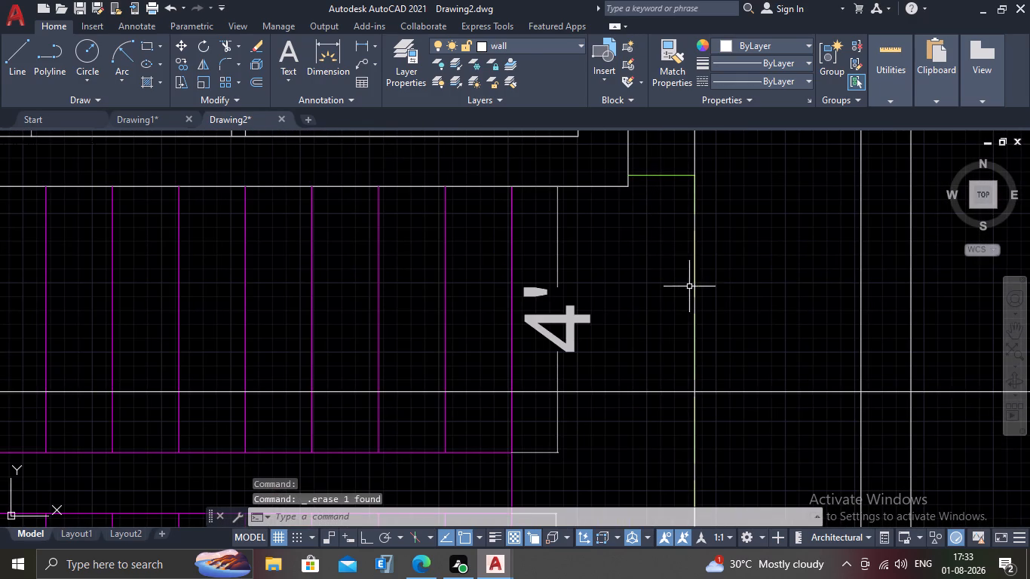
# Delete the vertical construction line running through the outer edge of the curtain wall.
pyautogui.click(694, 296)
pyautogui.press('Delete')
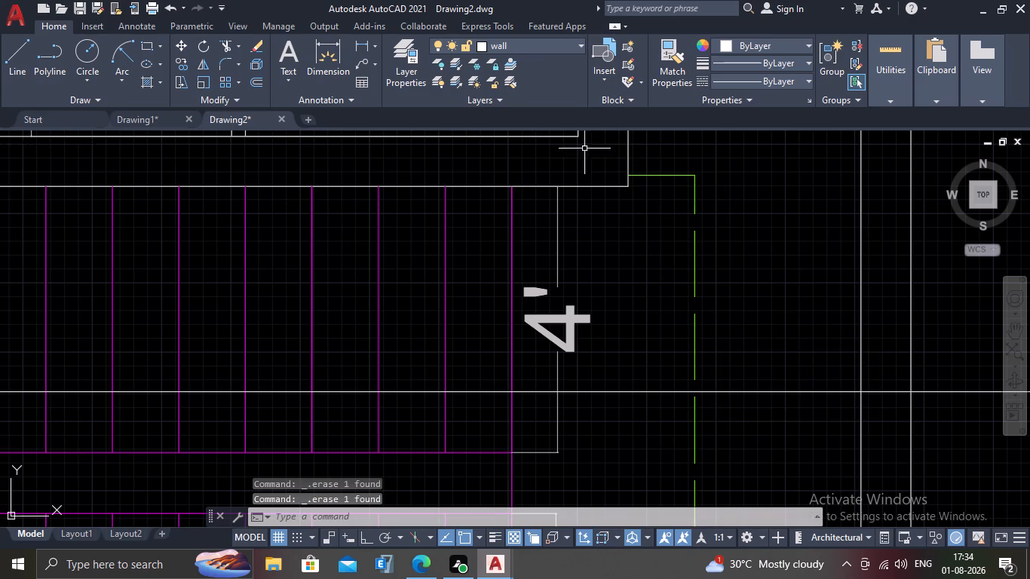
# Offset the curtain wall's outer vertical line and its upper end line 5" inward, towards the staircase.
pyautogui.press('o')
pyautogui.press('Return')
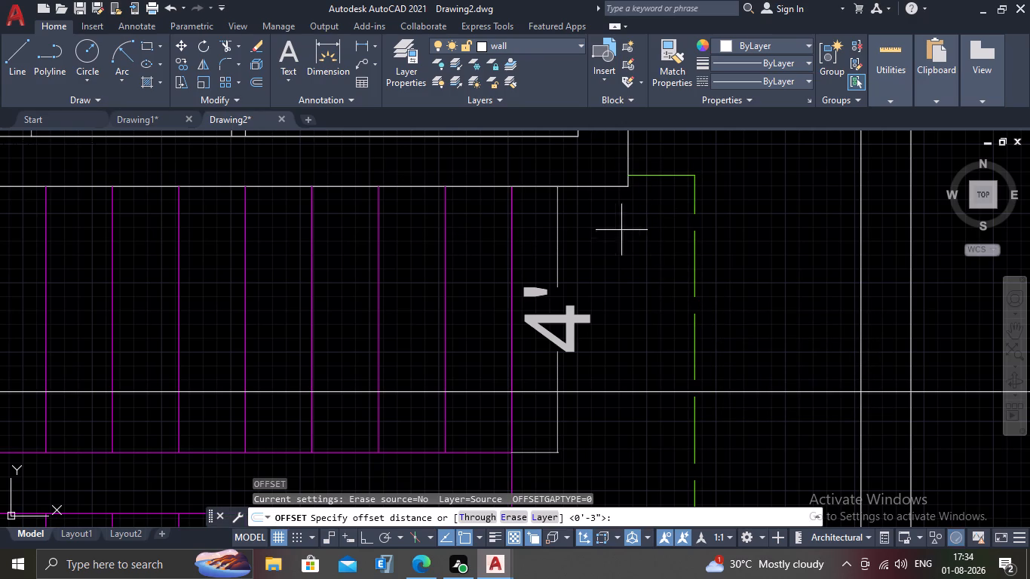
pyautogui.click(542, 39)
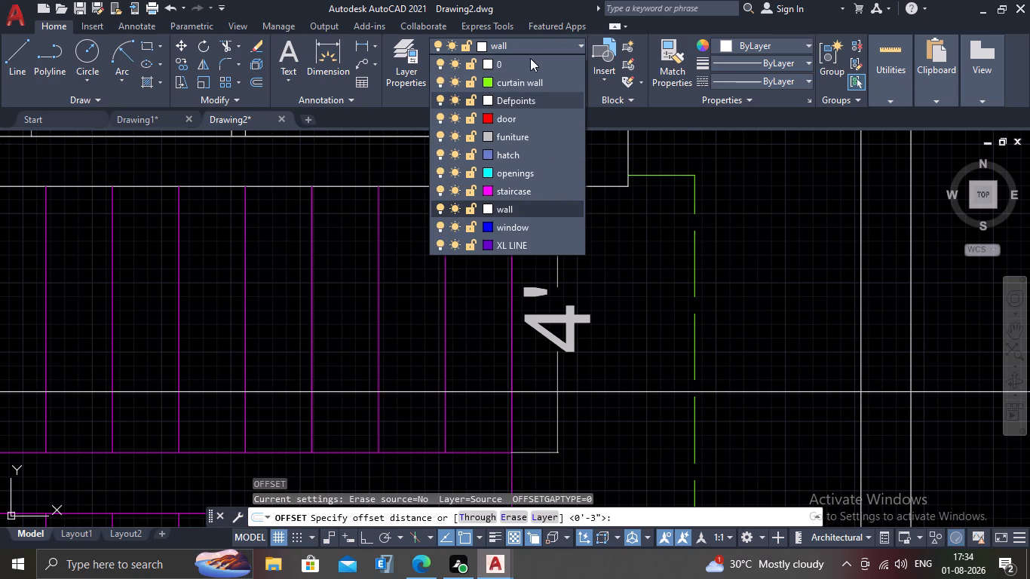
pyautogui.click(538, 75)
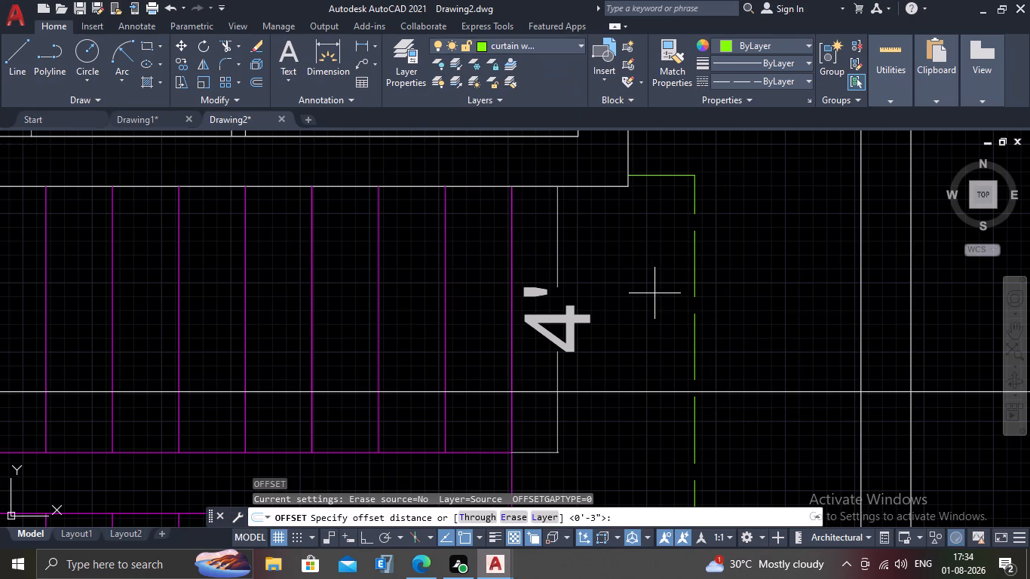
pyautogui.click(529, 47)
pyautogui.click(532, 206)
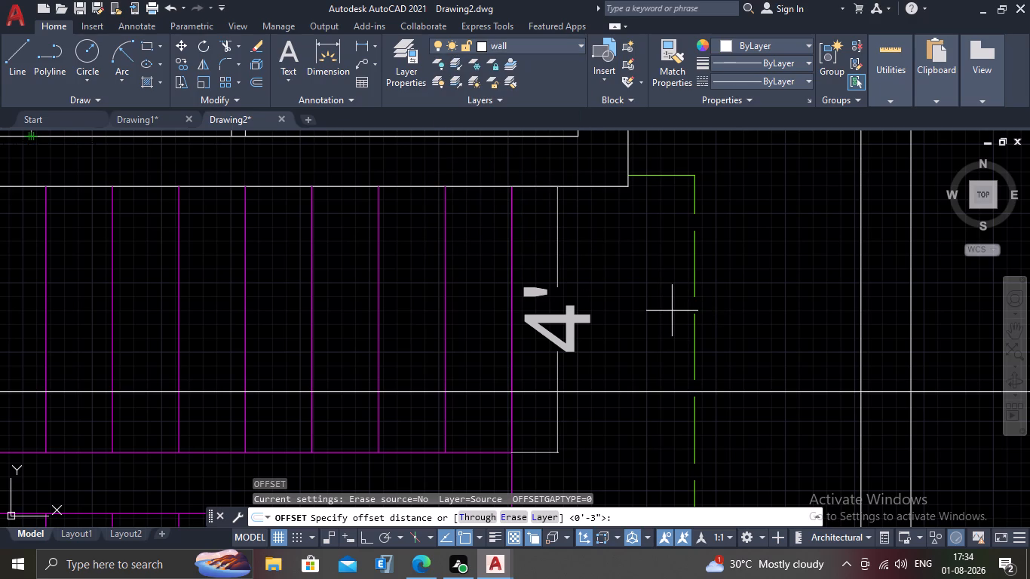
pyautogui.write('5"')
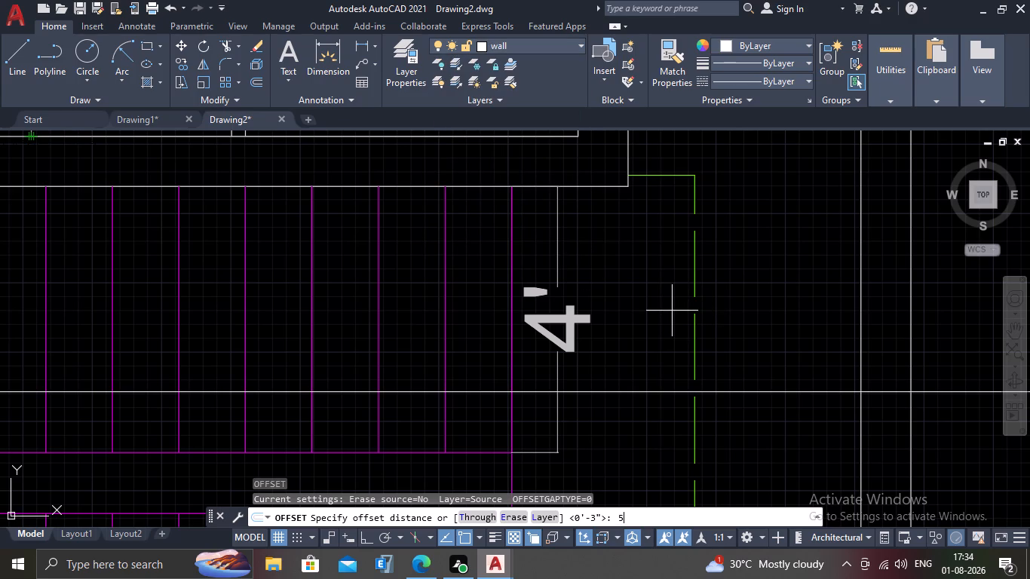
pyautogui.press('Return')
pyautogui.click(694, 293)
pyautogui.click(655, 304)
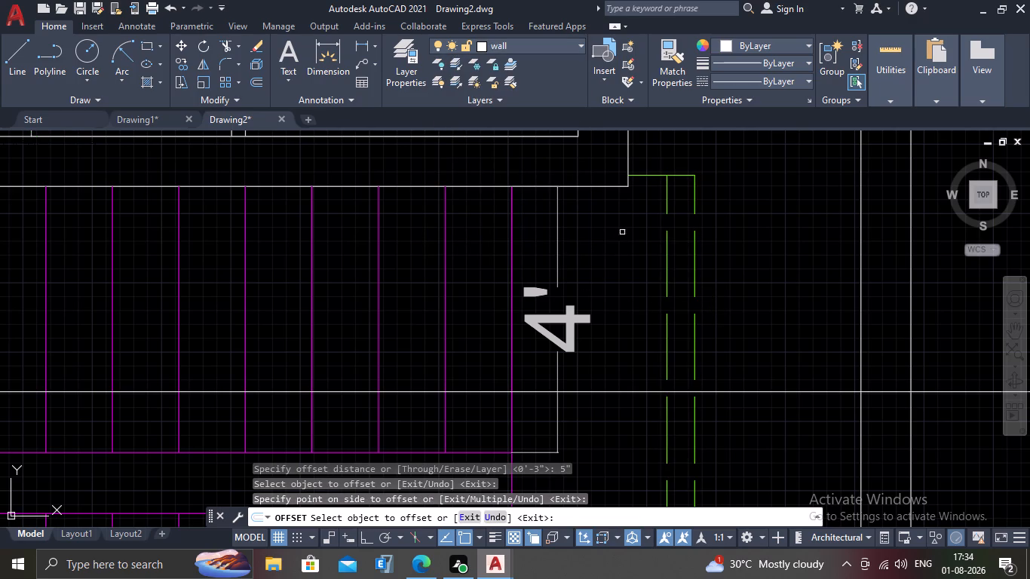
pyautogui.click(648, 177)
pyautogui.moveTo(645, 208); pyautogui.dragTo(639, 235)
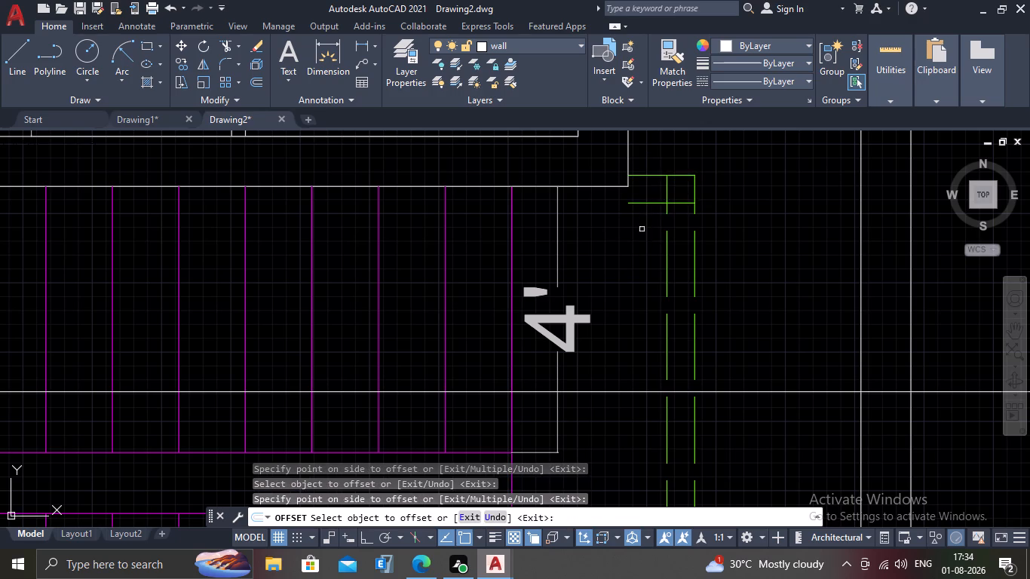
pyautogui.moveTo(639, 235); pyautogui.dragTo(643, 224)
# Offset the curtain wall's lower end line 5" inward and end Offset.
pyautogui.scroll(-2, 627, 287)
pyautogui.moveTo(633, 472); pyautogui.dragTo(639, 427, button='middle')
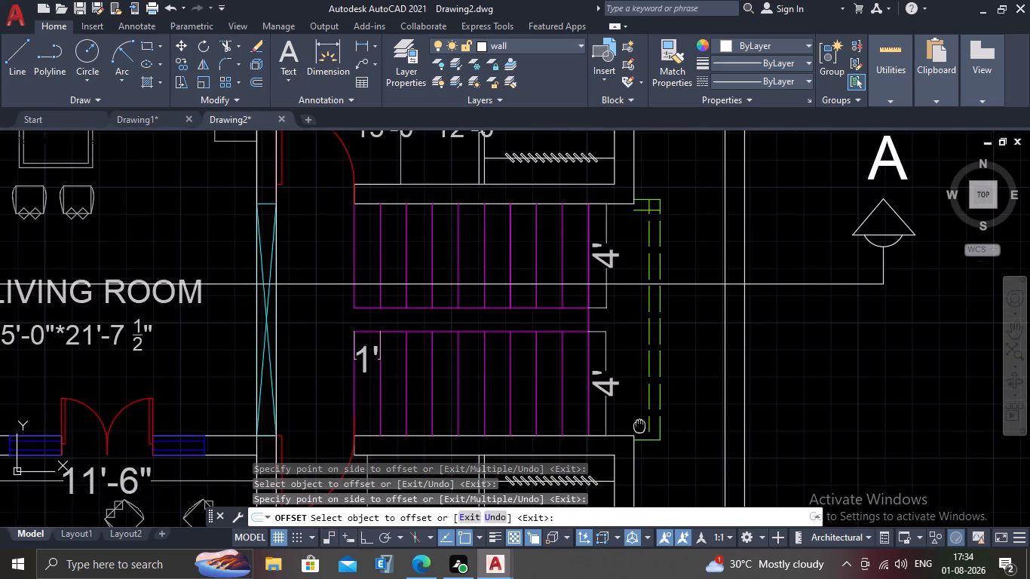
pyautogui.scroll(3, 641, 459)
pyautogui.click(647, 384)
pyautogui.click(648, 350)
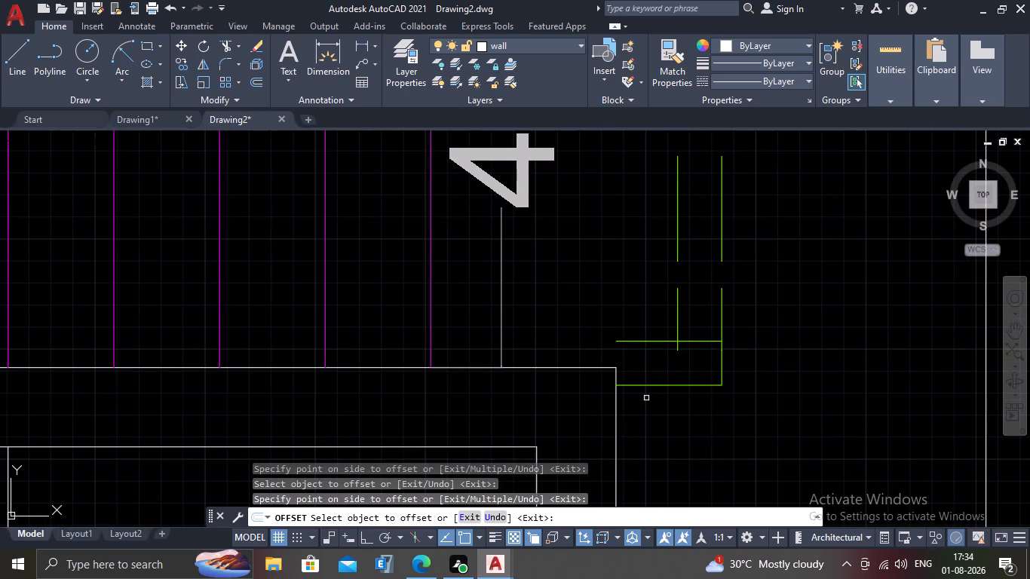
pyautogui.press('Escape')
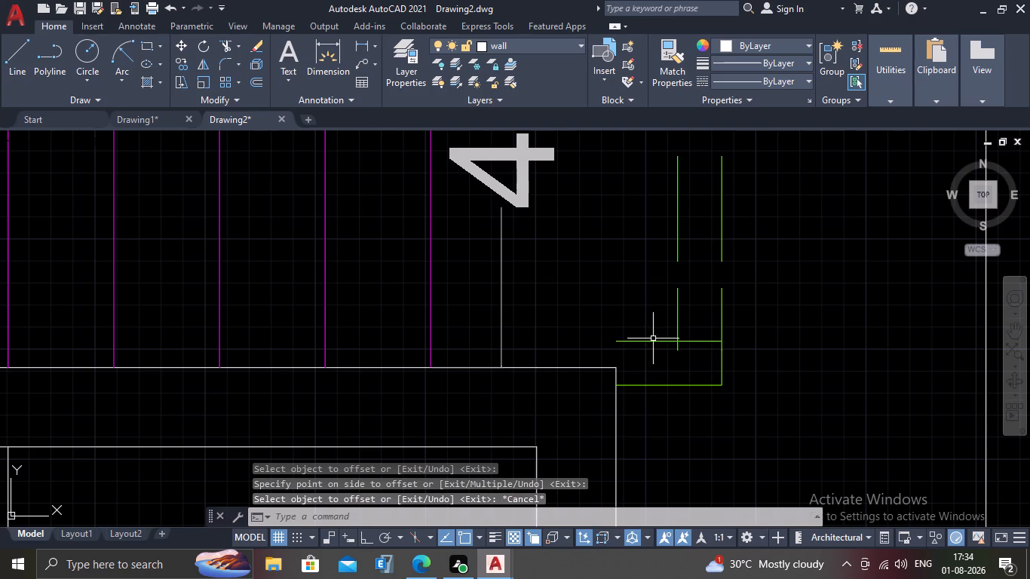
# Move both lower end lines of the curtain wall down so the inner one starts at the bedroom wall's corner.
pyautogui.click(654, 343)
pyautogui.click(654, 383)
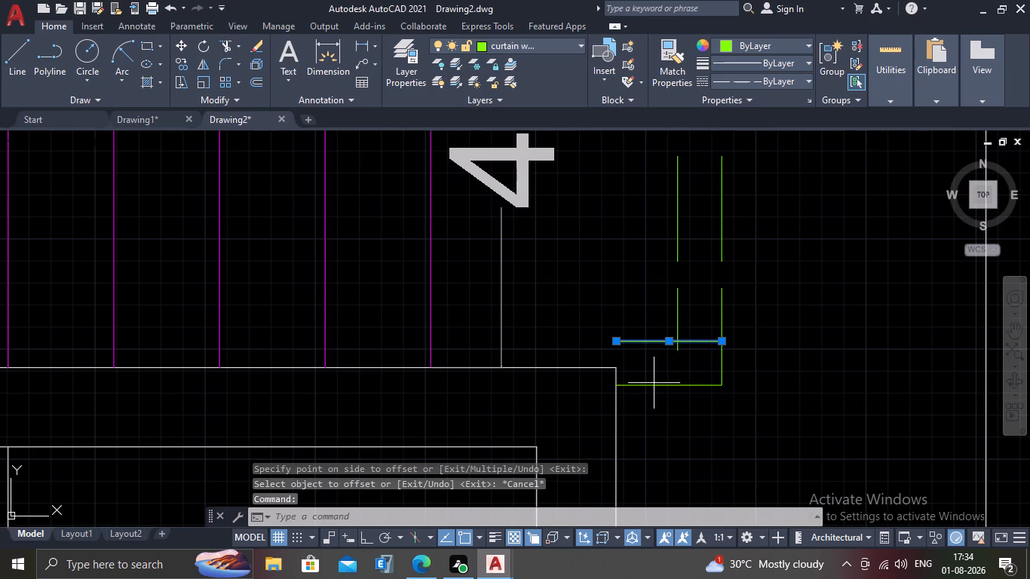
pyautogui.click(637, 396)
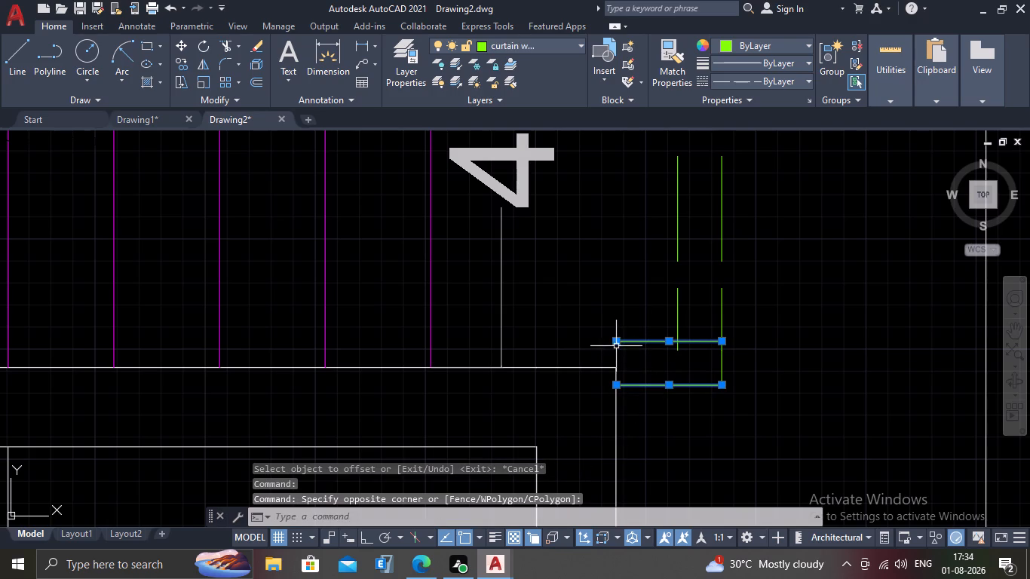
pyautogui.press('m')
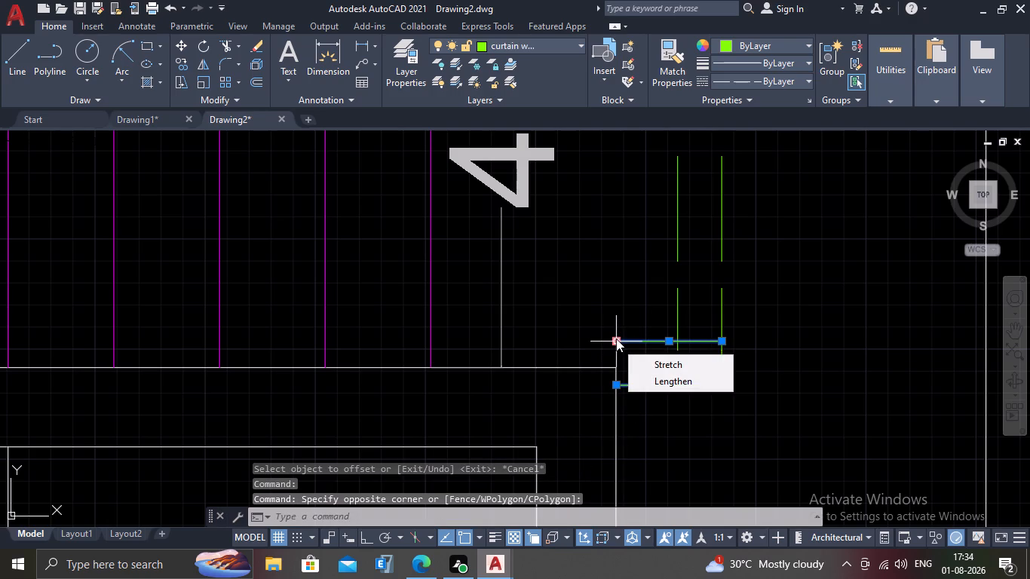
pyautogui.press('Return')
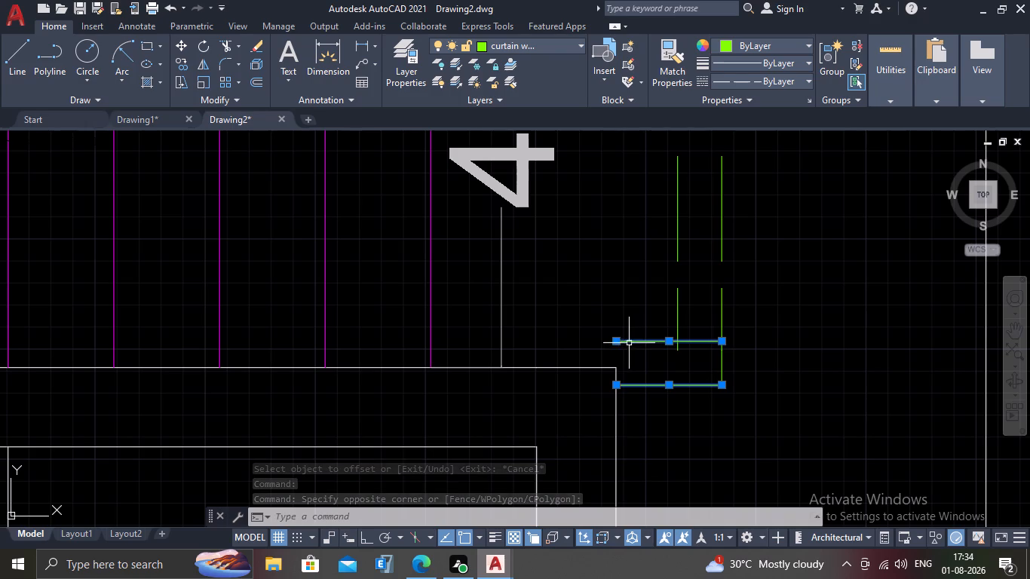
pyautogui.click(615, 345)
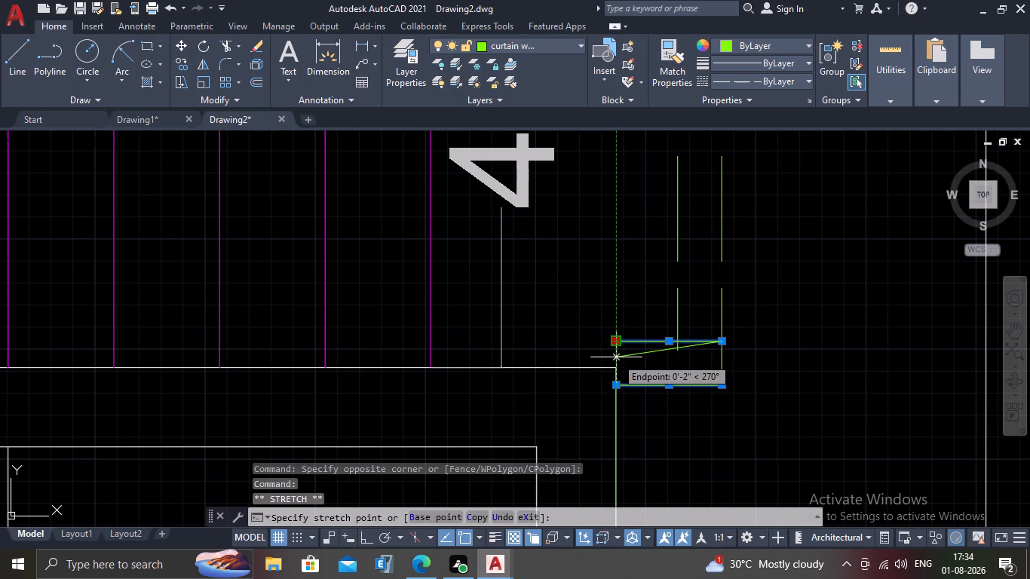
pyautogui.press('Escape')
pyautogui.press('m')
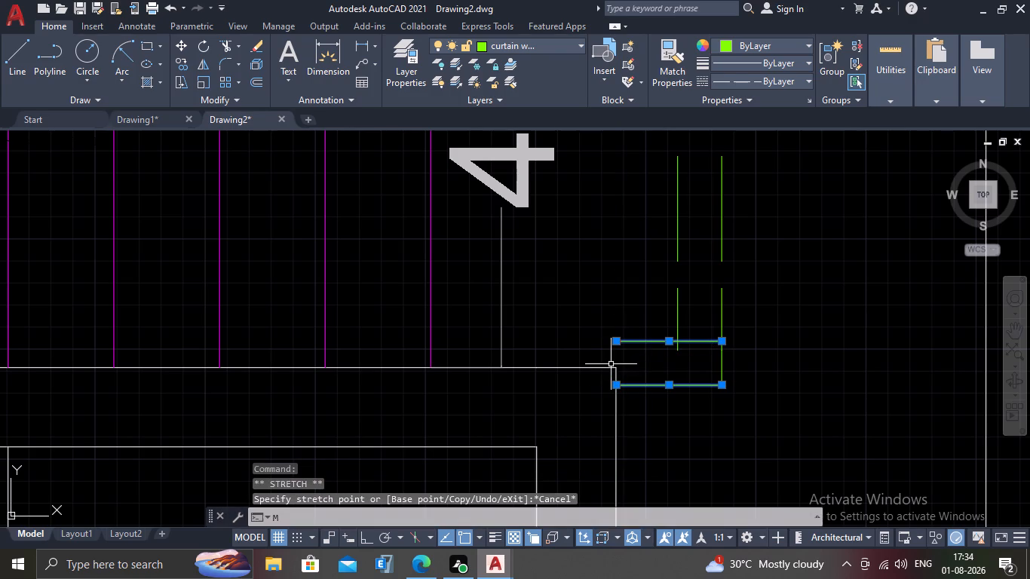
pyautogui.press('Return')
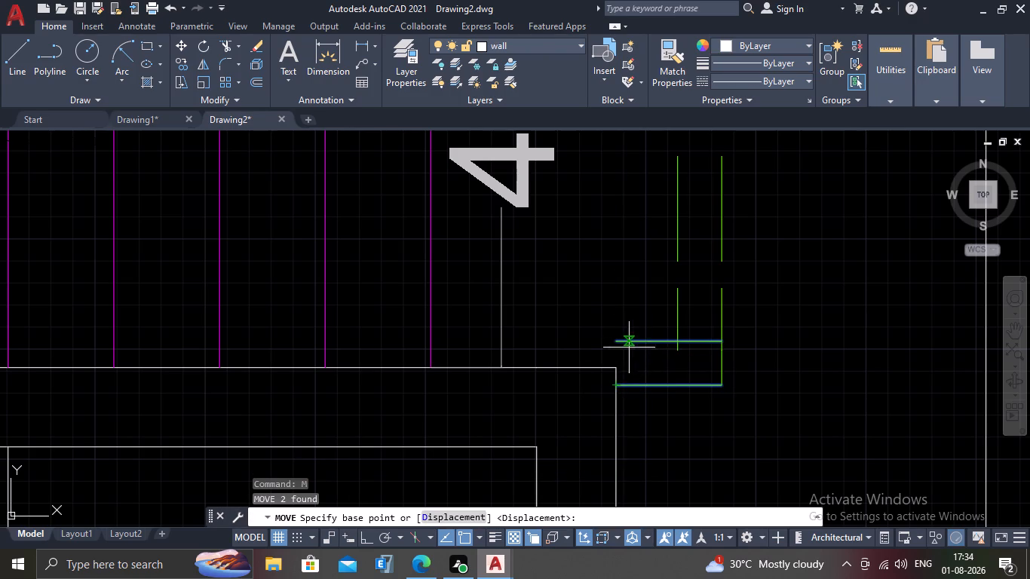
pyautogui.click(616, 340)
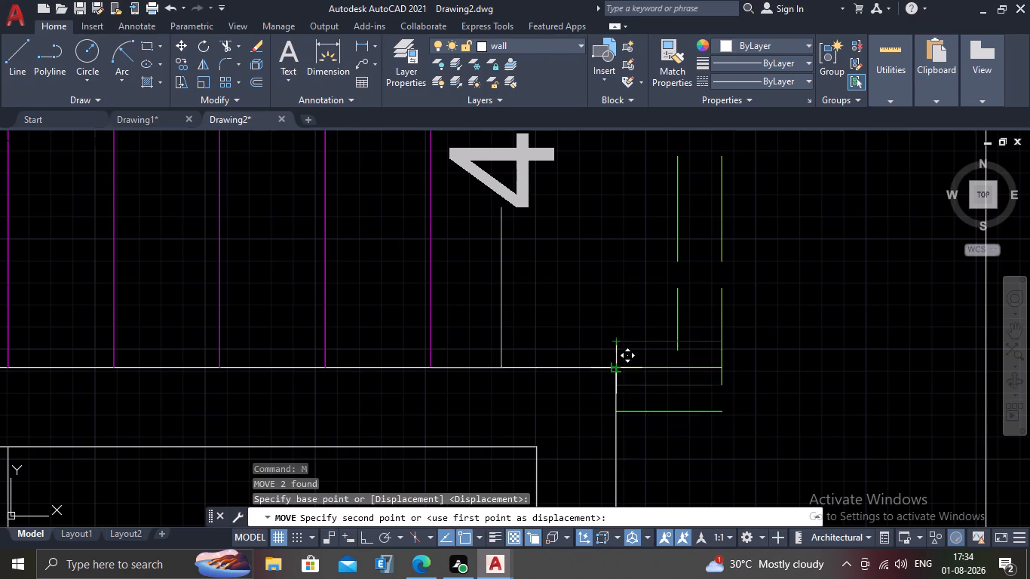
pyautogui.click(618, 372)
pyautogui.press('Escape')
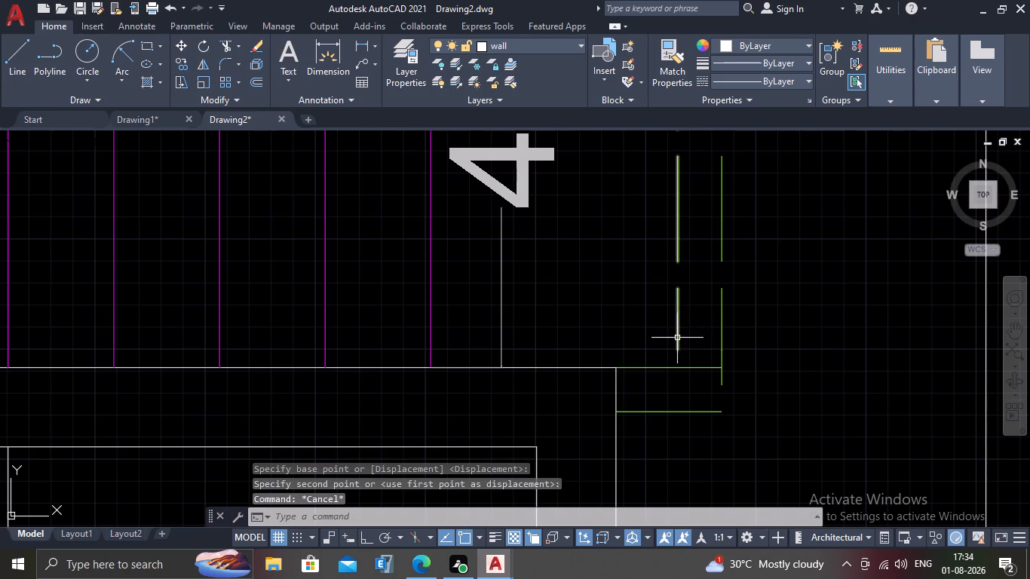
# Stretch the lower end of the curtain wall's inner vertical line down to the inner lower end line.
pyautogui.click(679, 334)
pyautogui.click(676, 347)
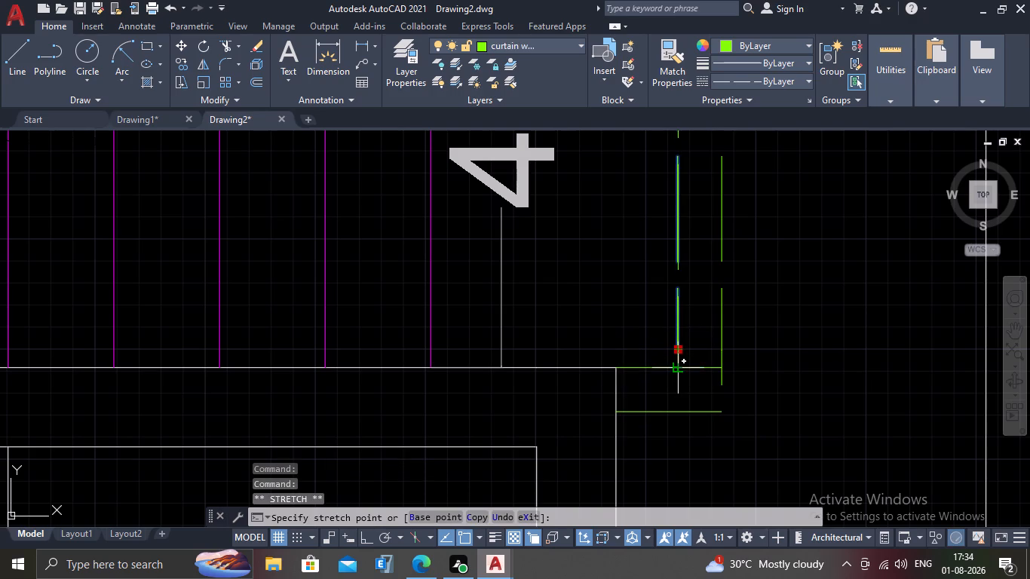
pyautogui.click(679, 369)
pyautogui.press('Escape')
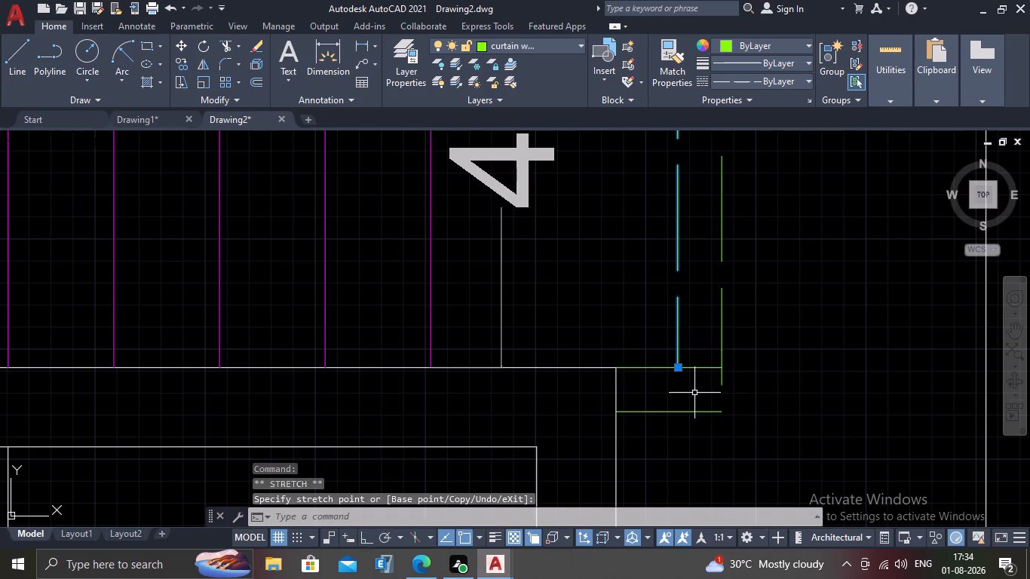
# Trim the inner lower end line where it extends beyond the curtain wall's inner vertical line.
pyautogui.write('TR')
pyautogui.press('Return')
pyautogui.click(694, 345)
pyautogui.click(697, 385)
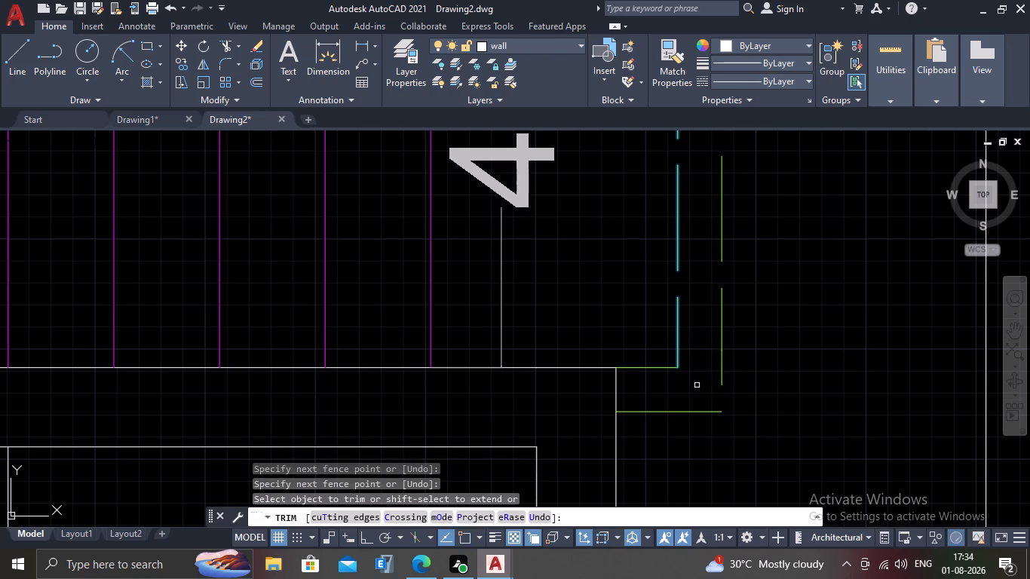
pyautogui.press('Escape')
# Move both upper end lines of the curtain wall up so the inner one starts at the upper bedroom wall's corner.
pyautogui.scroll(-2, 682, 425)
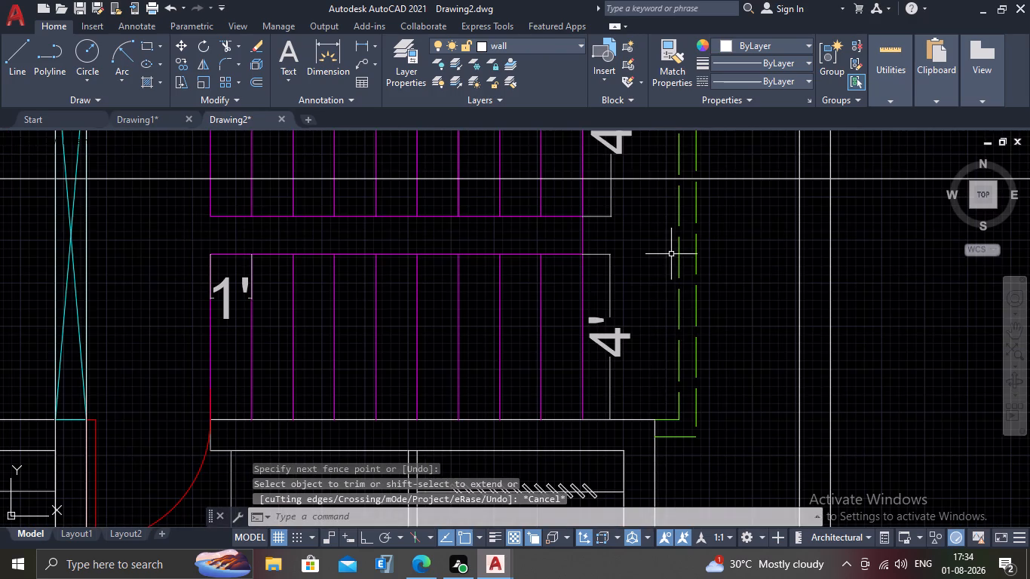
pyautogui.scroll(-2, 671, 253)
pyautogui.moveTo(657, 262); pyautogui.dragTo(645, 396, button='middle')
pyautogui.scroll(2, 671, 299)
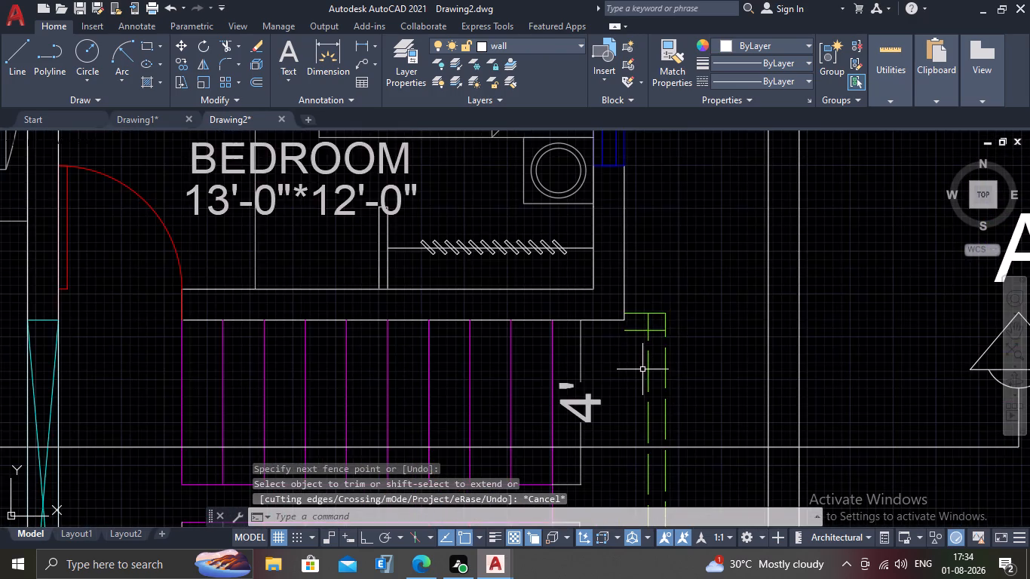
pyautogui.scroll(2, 641, 361)
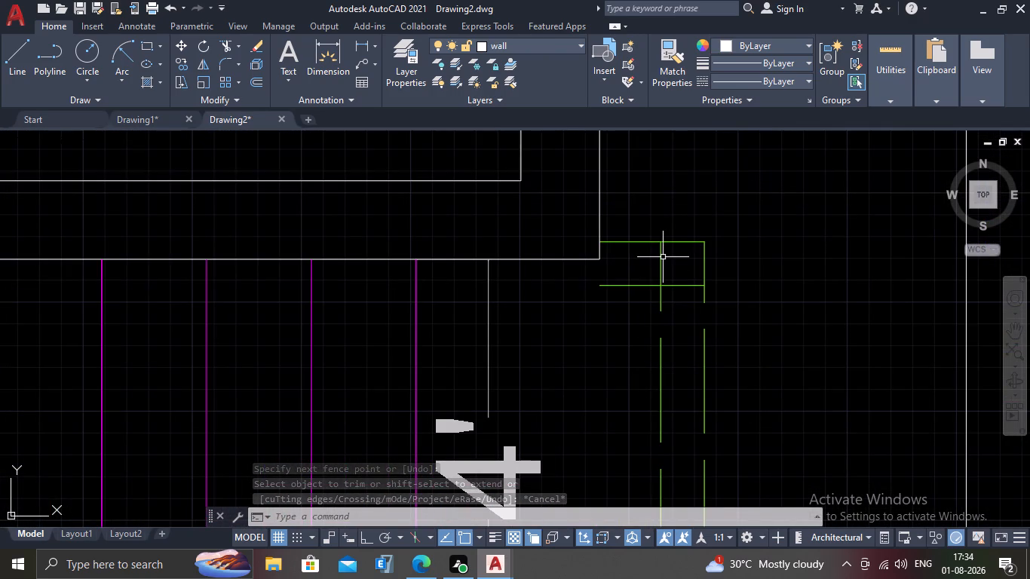
pyautogui.click(642, 219)
pyautogui.click(619, 310)
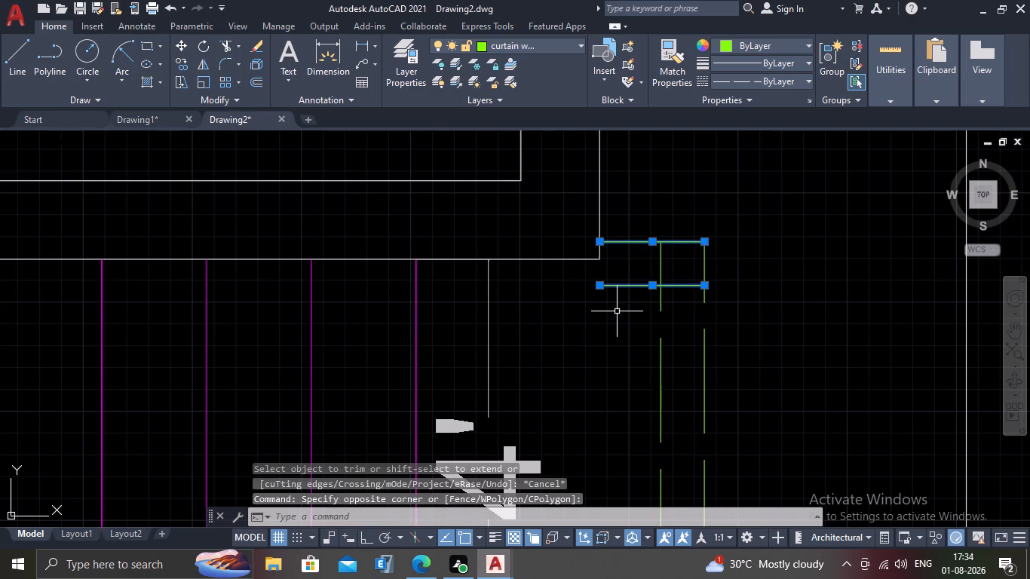
pyautogui.press('m')
pyautogui.press('Return')
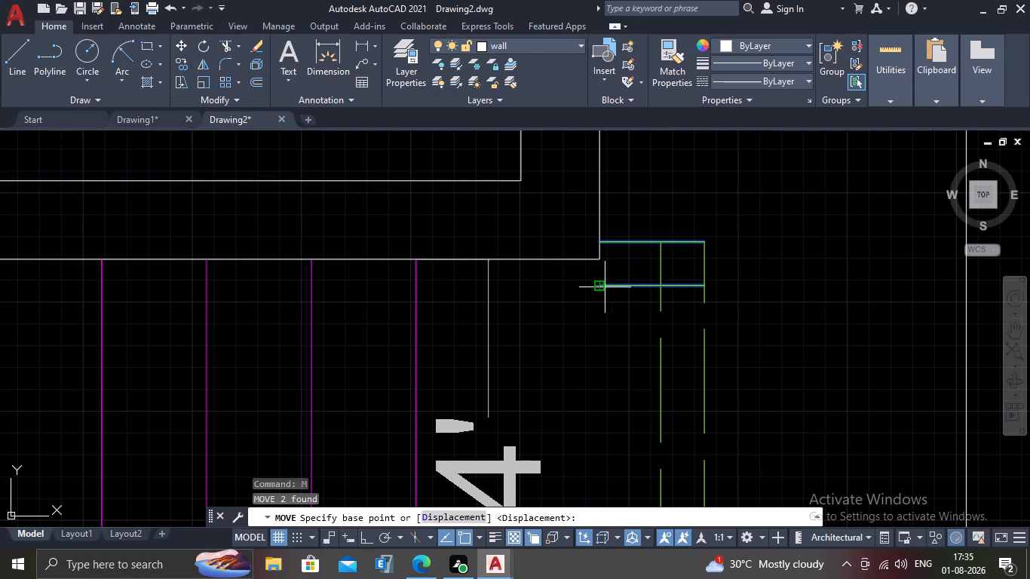
pyautogui.click(603, 285)
pyautogui.click(602, 261)
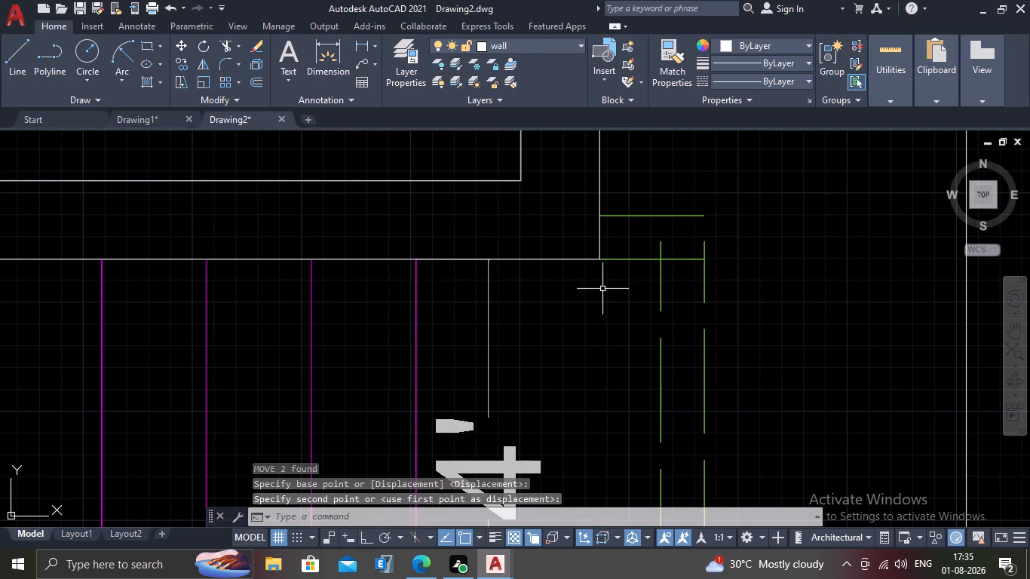
pyautogui.press('Escape')
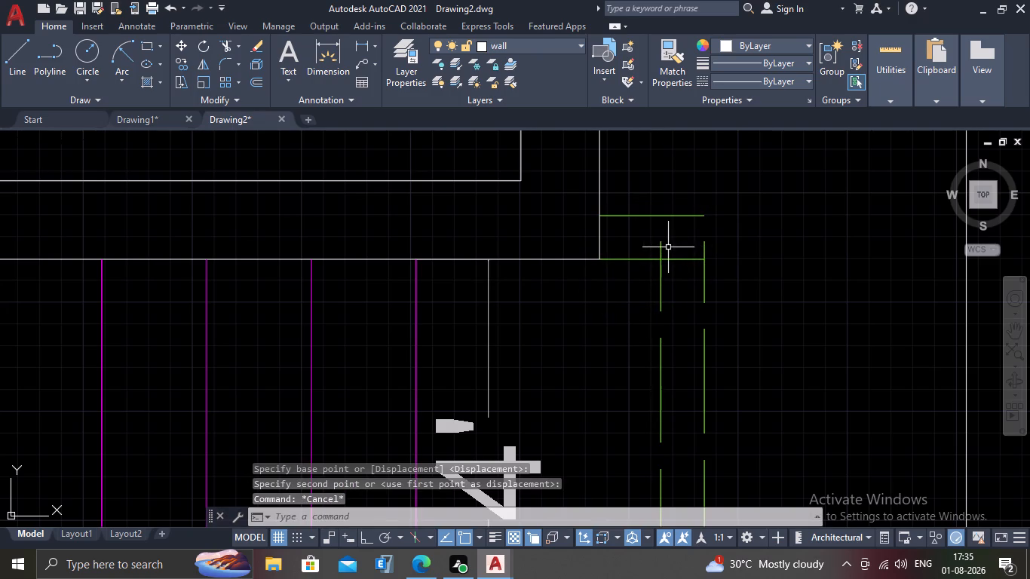
# Stretch the upper end of the curtain wall's outer vertical line up to the outer upper end line.
pyautogui.click(707, 241)
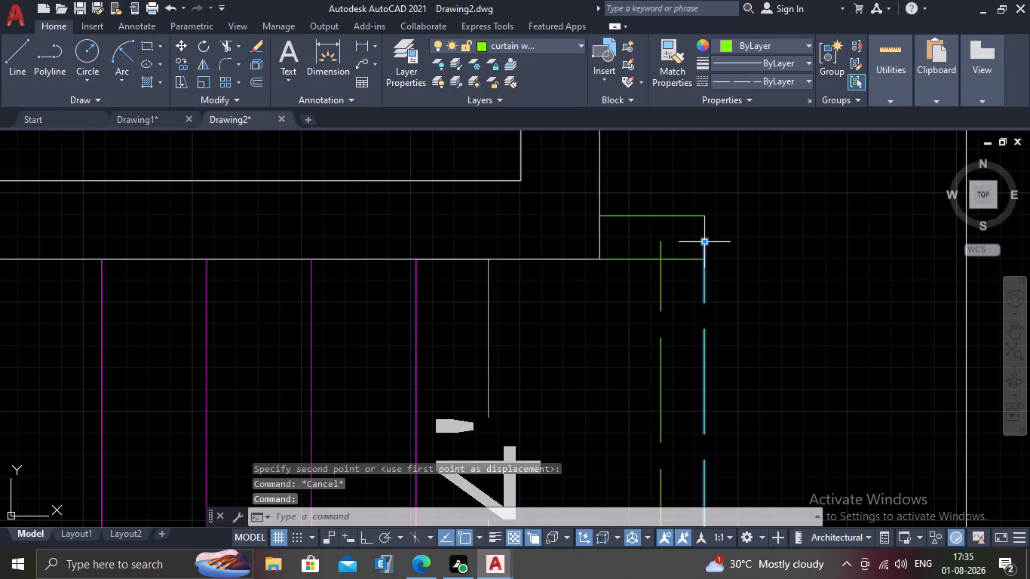
pyautogui.click(705, 241)
pyautogui.click(702, 219)
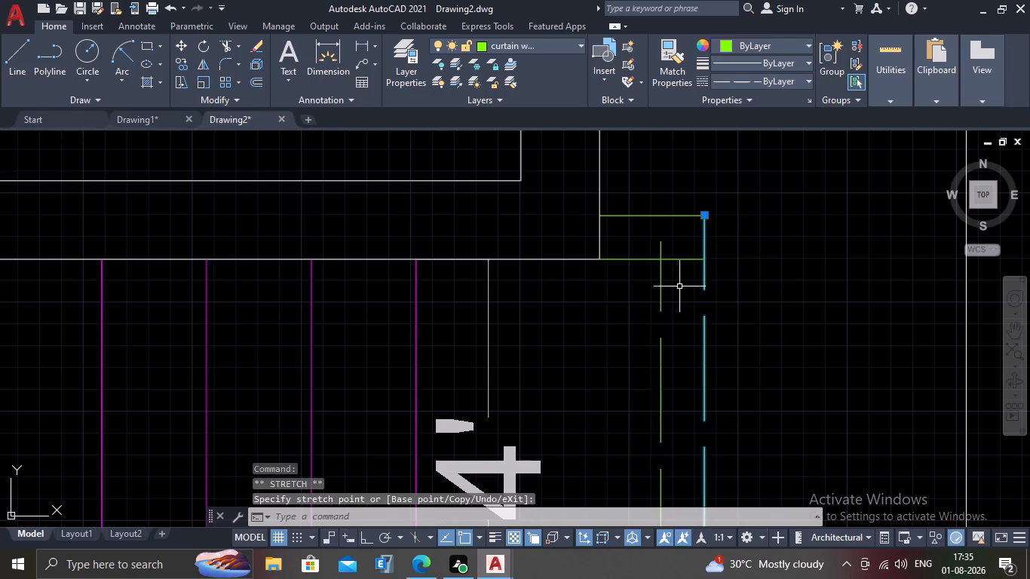
# Trim the curtain wall's inner vertical line where it extends above the inner upper end line.
pyautogui.press('Escape')
pyautogui.write('TR')
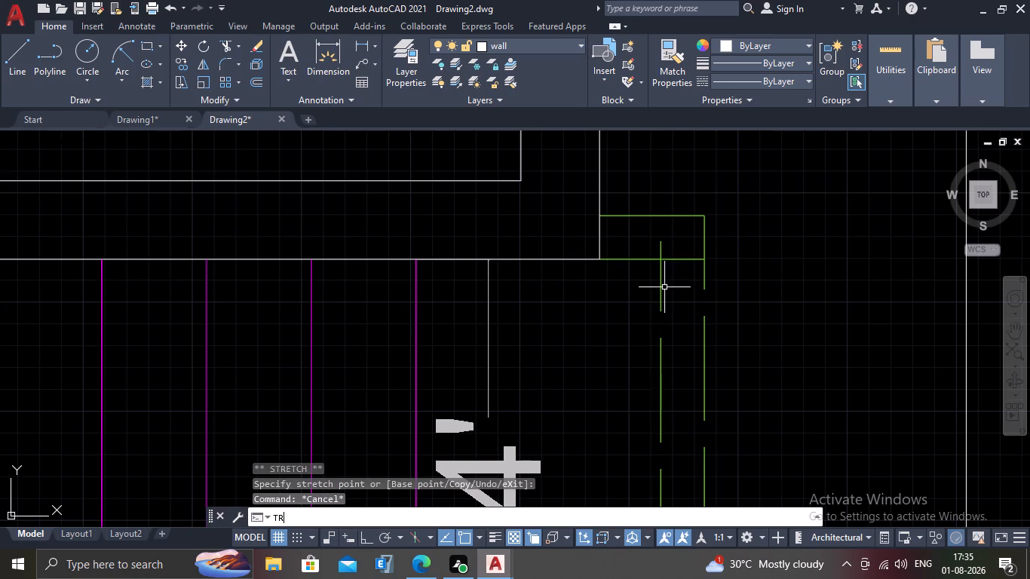
pyautogui.press('Return')
pyautogui.moveTo(672, 246); pyautogui.dragTo(663, 246)
pyautogui.click(649, 247)
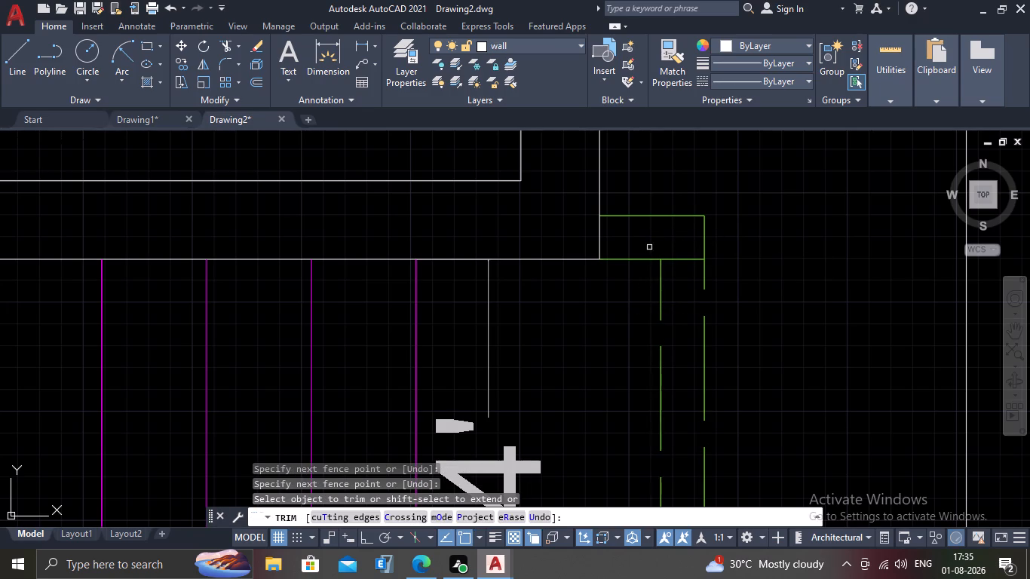
pyautogui.press('Escape')
# Trim the inner upper end line where it extends beyond the curtain wall's inner vertical line.
pyautogui.scroll(-2, 660, 300)
pyautogui.scroll(-2, 649, 398)
pyautogui.scroll(3, 655, 344)
pyautogui.press('Return')
pyautogui.click(655, 390)
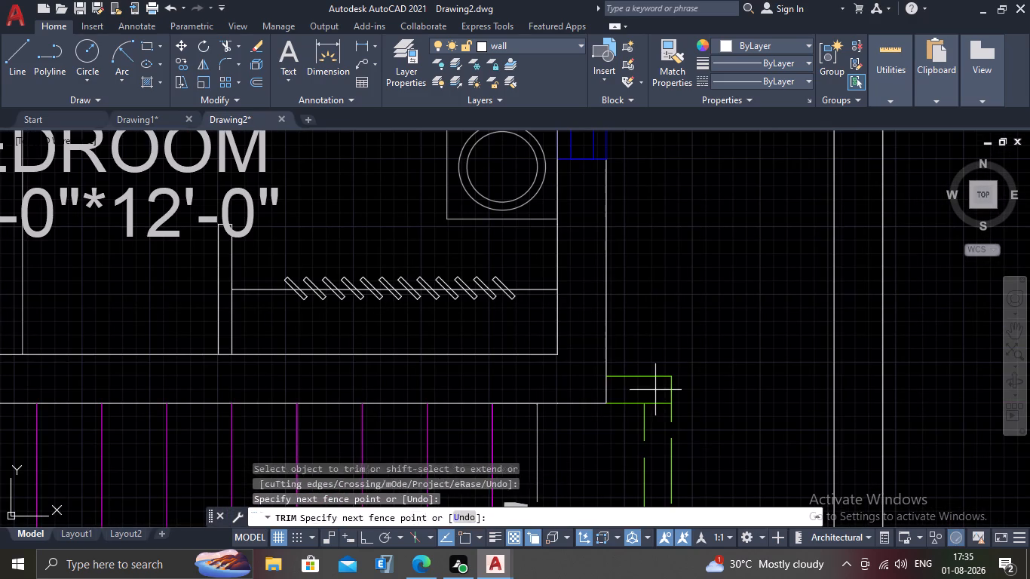
pyautogui.click(654, 415)
pyautogui.scroll(-5, 654, 405)
pyautogui.moveTo(649, 363); pyautogui.dragTo(645, 276, button='middle')
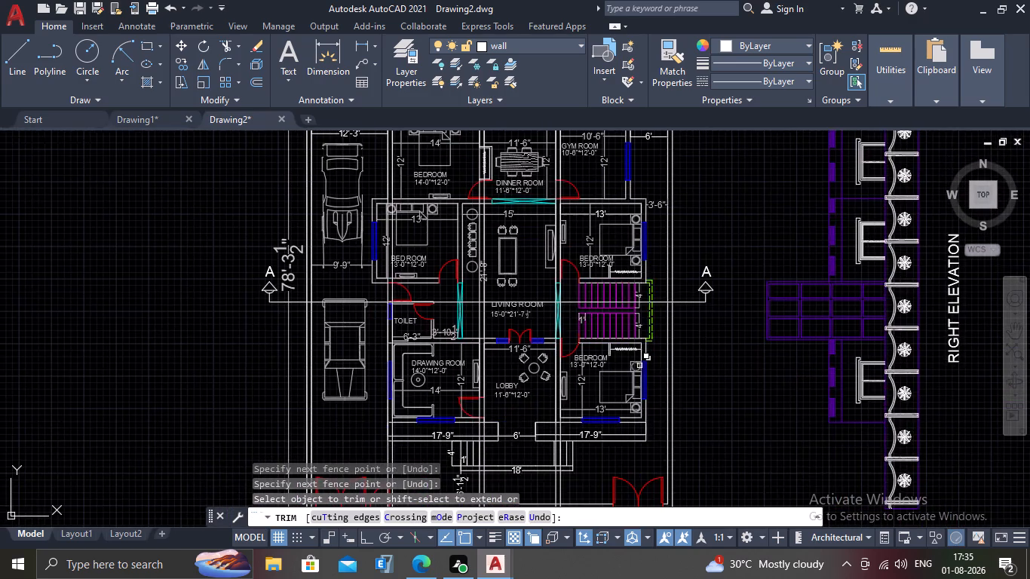
pyautogui.scroll(2, 639, 366)
pyautogui.press('Escape')
# Place vertical construction lines through the lower outer and lower inner corners of the staircase curtain wall.
pyautogui.scroll(1, 655, 329)
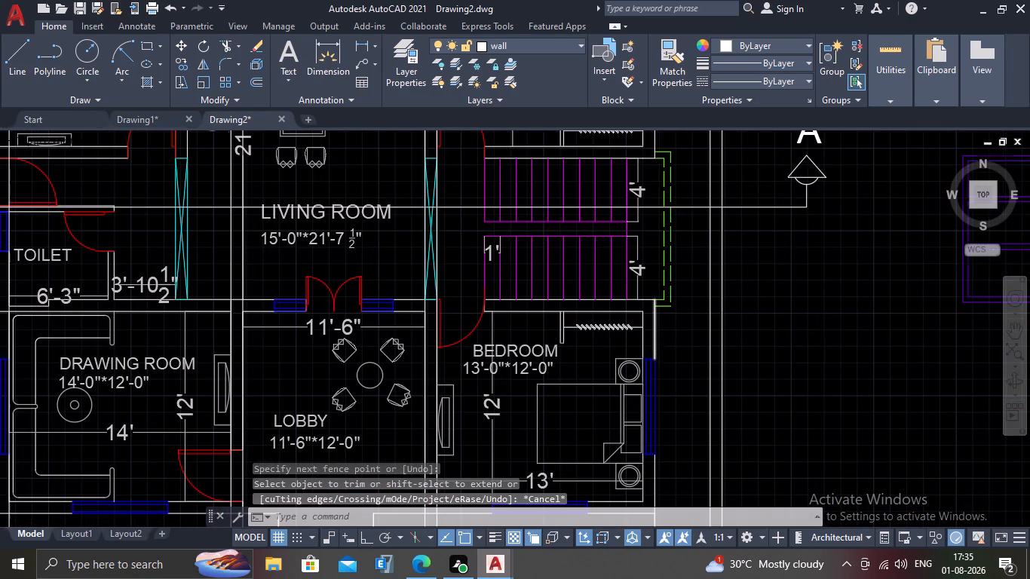
pyautogui.write('XL')
pyautogui.press('Return')
pyautogui.press('v')
pyautogui.press('Return')
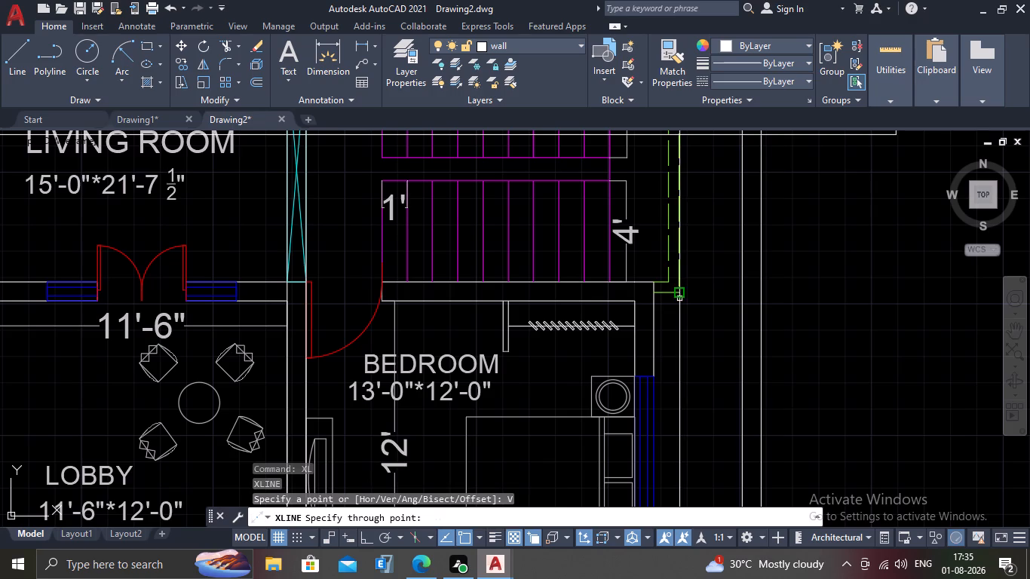
pyautogui.click(679, 290)
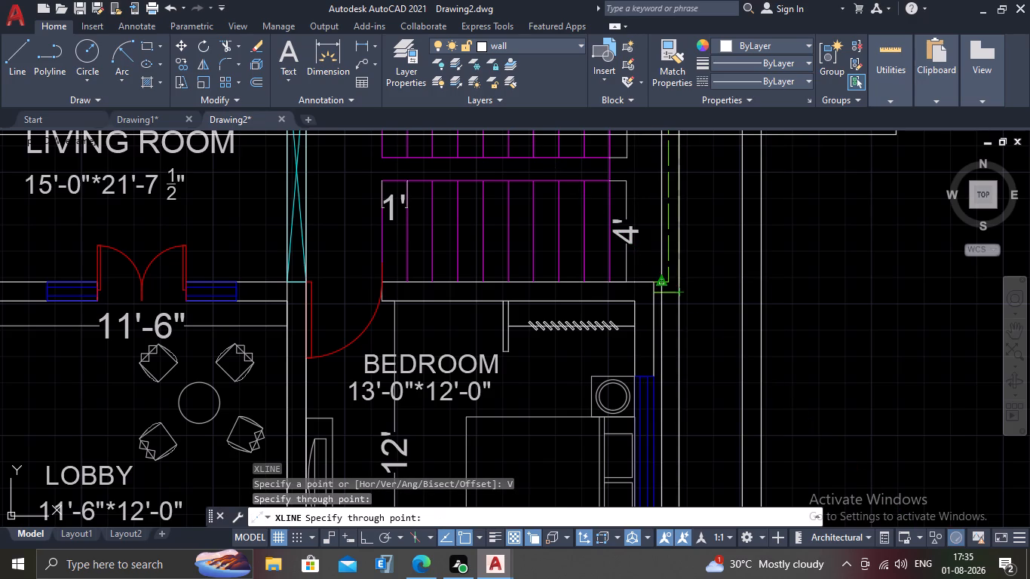
pyautogui.click(667, 280)
# Examine the floor plan, from the front rooms to the rear rooms, for further wall edges that need construction lines.
pyautogui.scroll(-4, 646, 317)
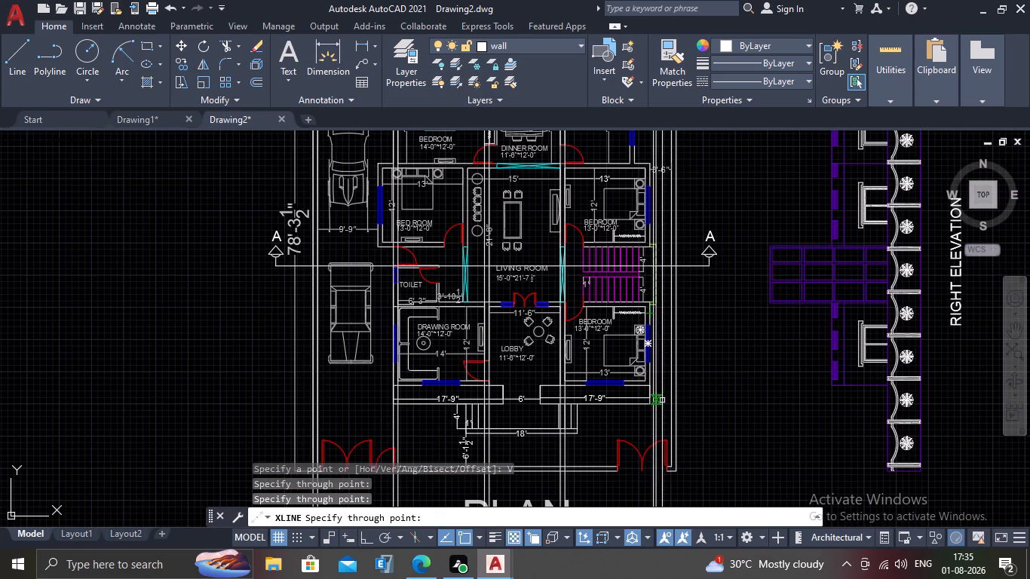
pyautogui.moveTo(662, 400); pyautogui.dragTo(664, 320, button='middle')
pyautogui.scroll(1, 672, 391)
pyautogui.scroll(-2, 669, 369)
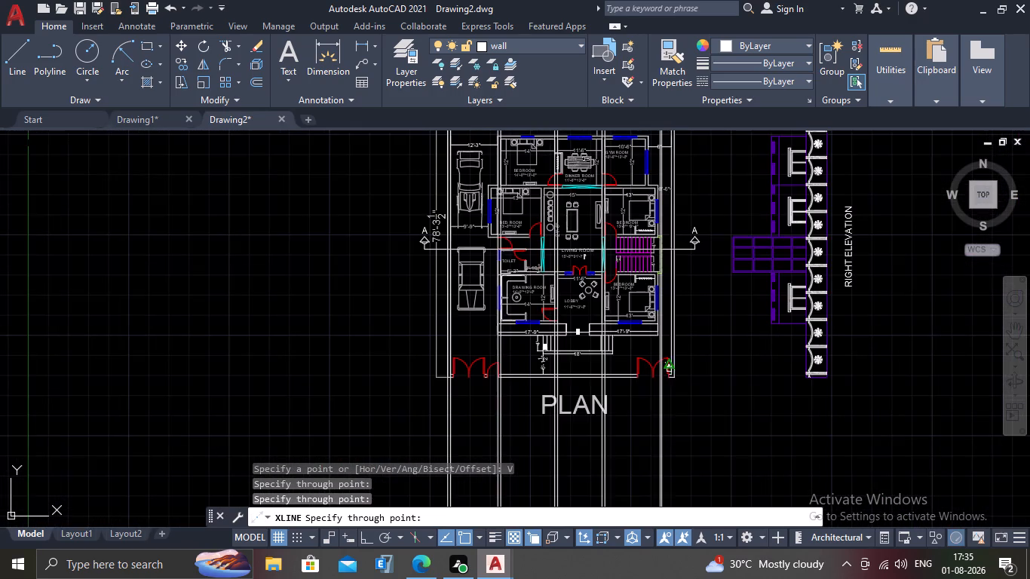
pyautogui.moveTo(676, 310); pyautogui.dragTo(688, 364, button='middle')
pyautogui.scroll(2, 679, 317)
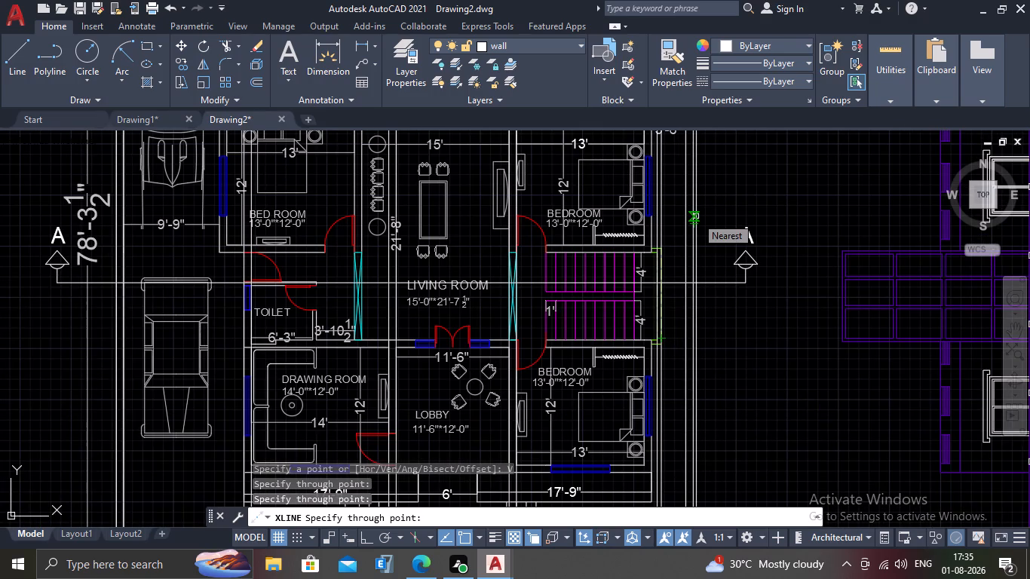
pyautogui.scroll(2, 658, 321)
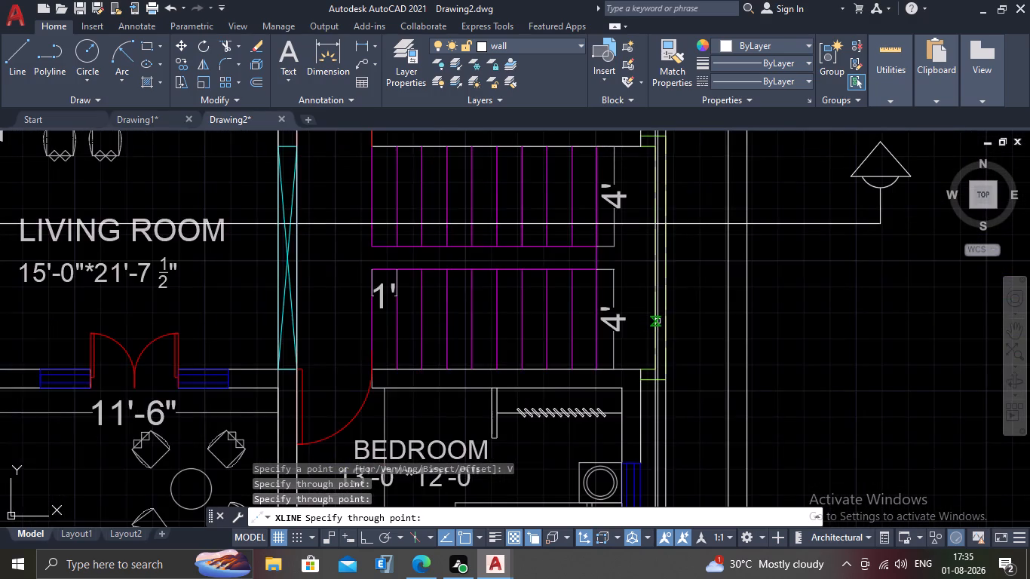
pyautogui.scroll(-1, 658, 321)
pyautogui.scroll(1, 652, 253)
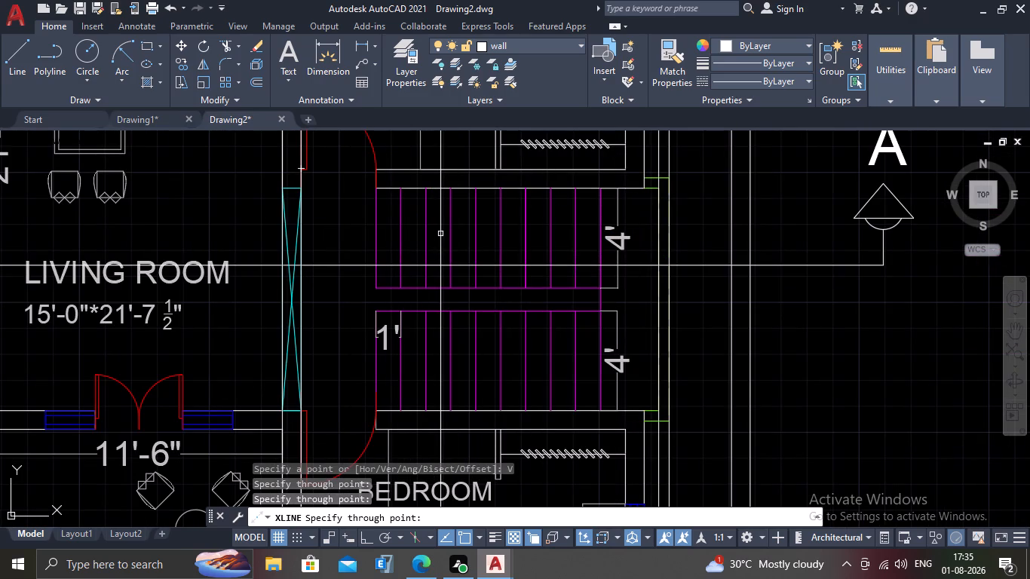
pyautogui.scroll(-2, 440, 234)
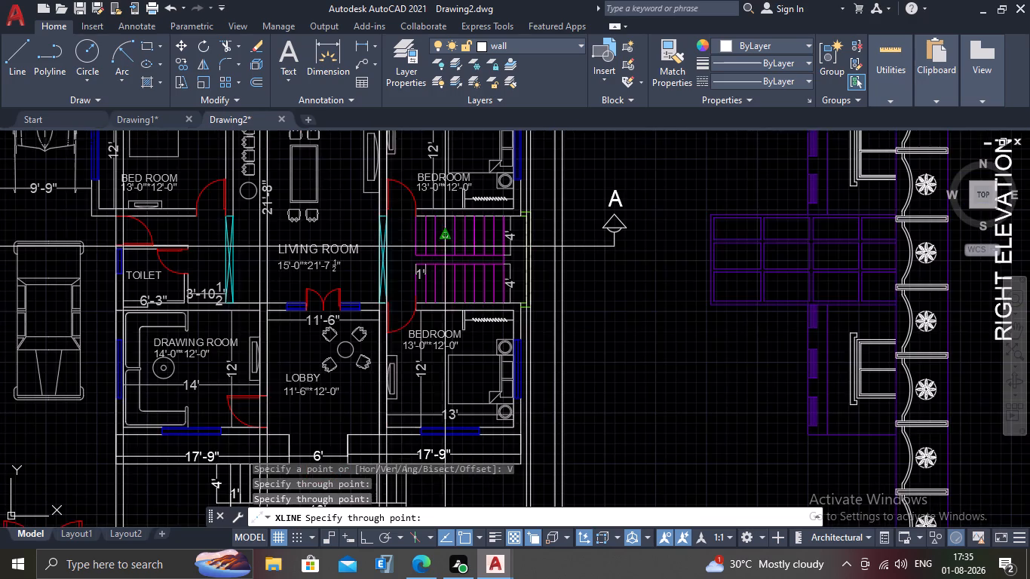
pyautogui.scroll(-1, 374, 235)
pyautogui.moveTo(449, 164); pyautogui.dragTo(481, 388, button='middle')
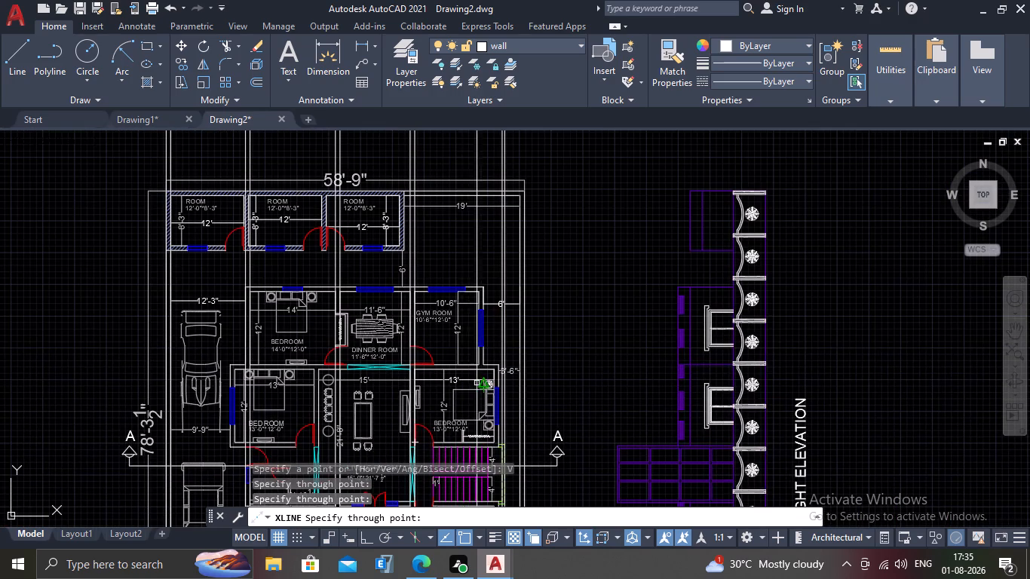
pyautogui.moveTo(294, 348); pyautogui.dragTo(348, 227, button='middle')
pyautogui.scroll(1, 292, 354)
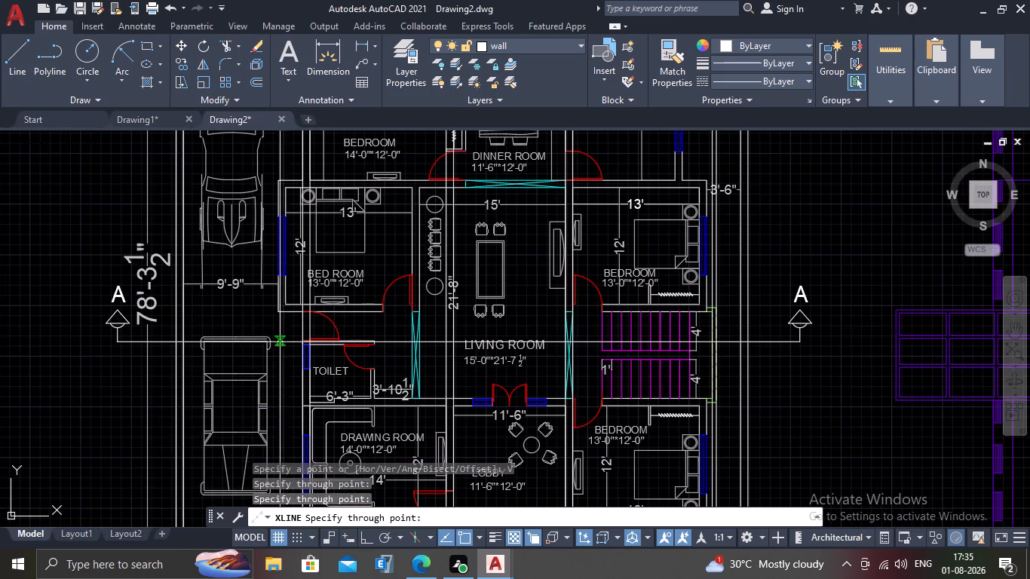
pyautogui.press('Escape')
# Draw a horizontal line with Ortho on, crossing all the vertical construction lines below the PLAN title.
pyautogui.scroll(-2, 277, 247)
pyautogui.moveTo(334, 308); pyautogui.dragTo(345, 148, button='middle')
pyautogui.moveTo(295, 423); pyautogui.dragTo(316, 286, button='middle')
pyautogui.scroll(2, 259, 359)
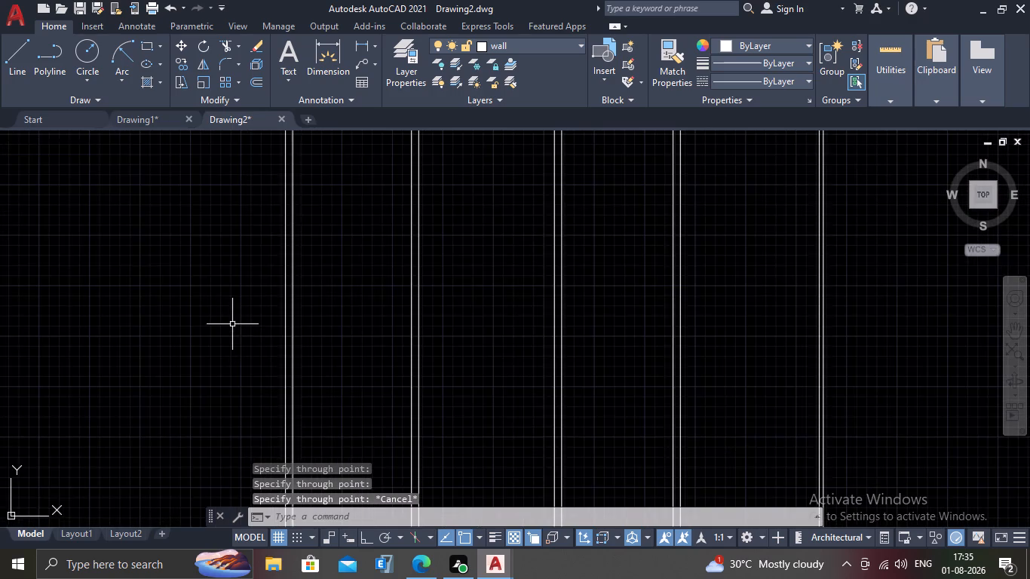
pyautogui.scroll(-1, 232, 324)
pyautogui.press('l')
pyautogui.press('Return')
pyautogui.scroll(-2, 268, 308)
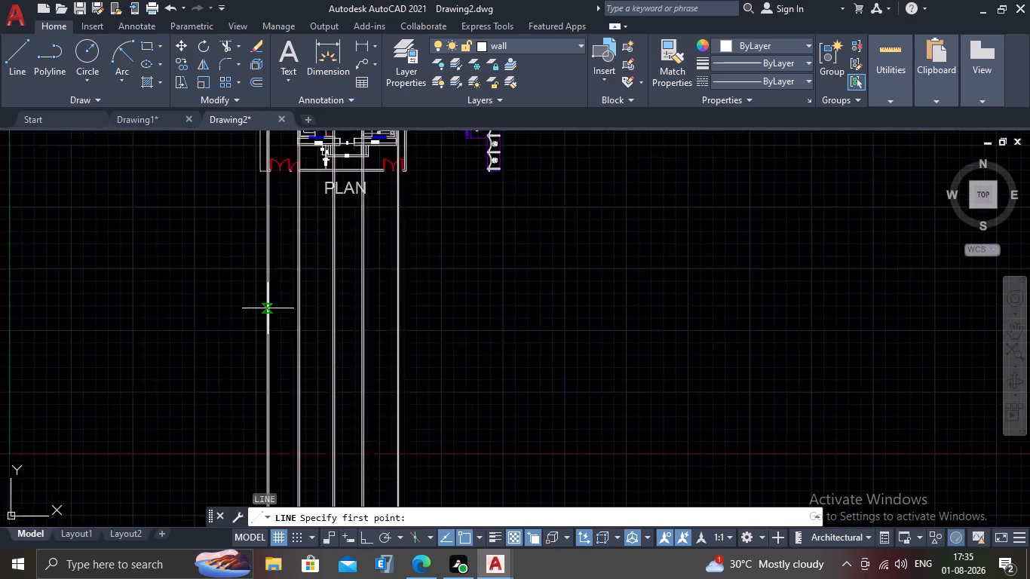
pyautogui.scroll(-1, 268, 308)
pyautogui.scroll(2, 259, 287)
pyautogui.click(245, 262)
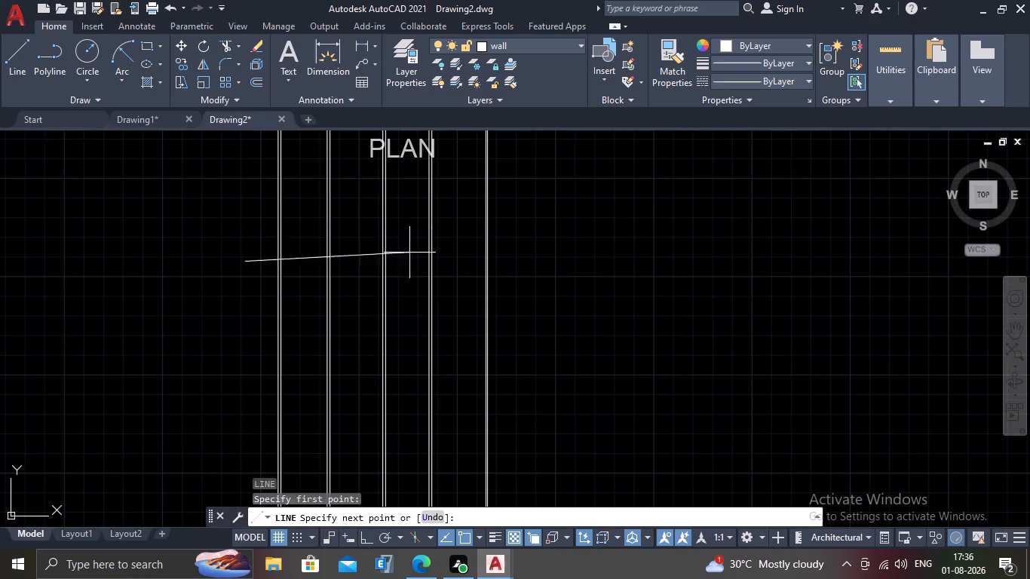
pyautogui.click(360, 540)
pyautogui.click(539, 273)
pyautogui.press('Escape')
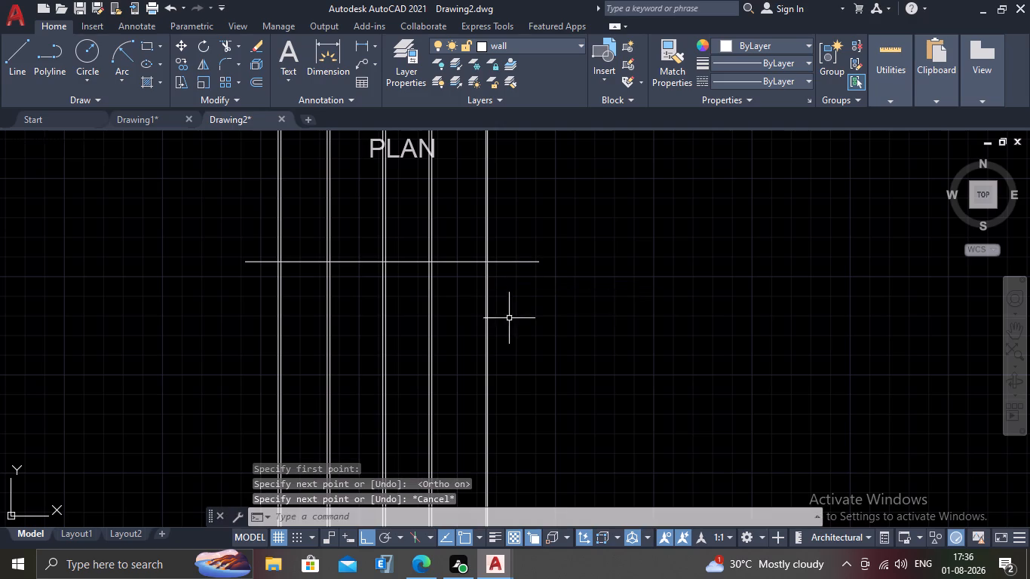
# Trim all the vertical construction lines below the horizontal line.
pyautogui.write('TR')
pyautogui.press('Return')
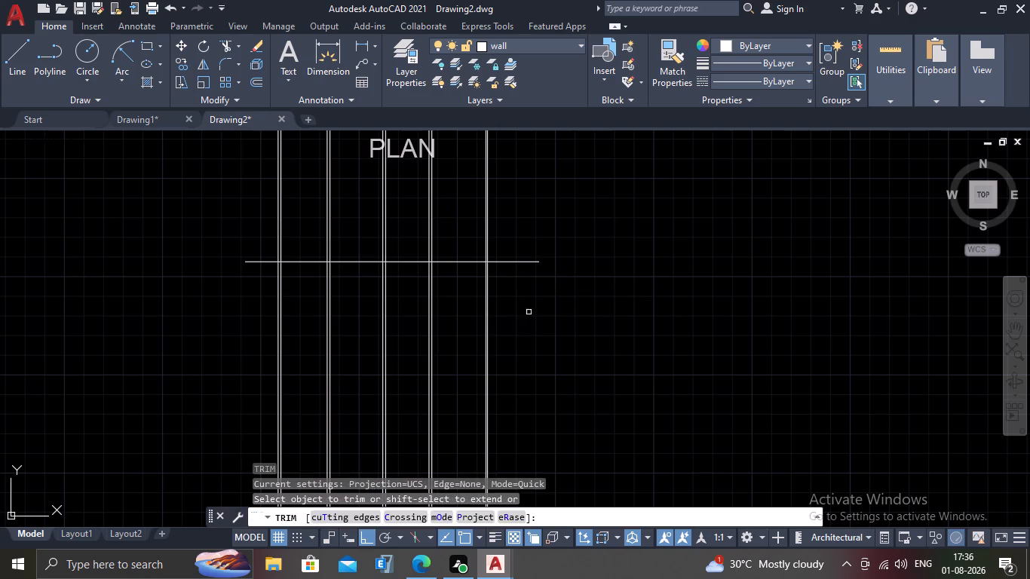
pyautogui.moveTo(531, 312); pyautogui.dragTo(519, 312)
pyautogui.click(174, 343)
pyautogui.press('Escape')
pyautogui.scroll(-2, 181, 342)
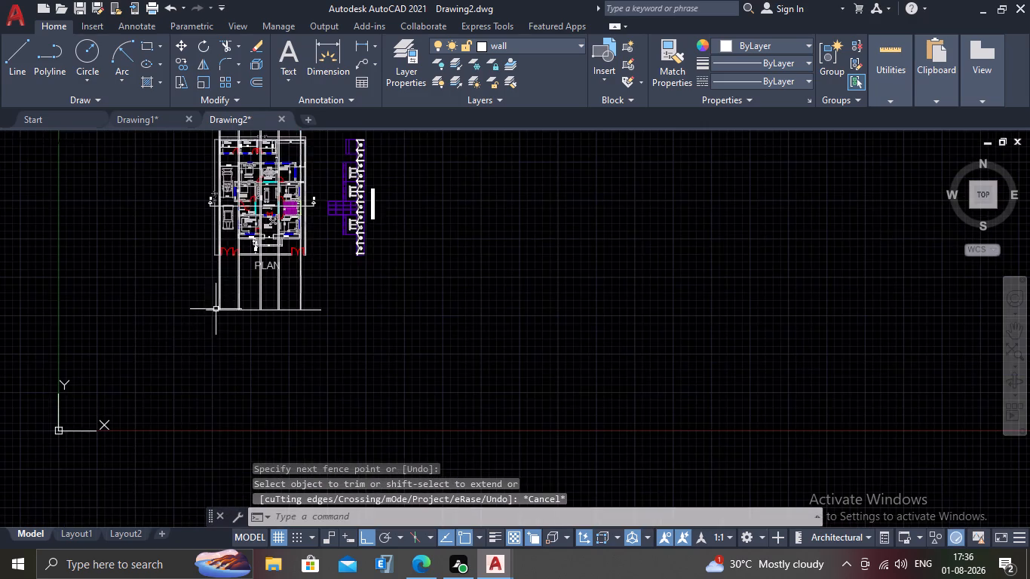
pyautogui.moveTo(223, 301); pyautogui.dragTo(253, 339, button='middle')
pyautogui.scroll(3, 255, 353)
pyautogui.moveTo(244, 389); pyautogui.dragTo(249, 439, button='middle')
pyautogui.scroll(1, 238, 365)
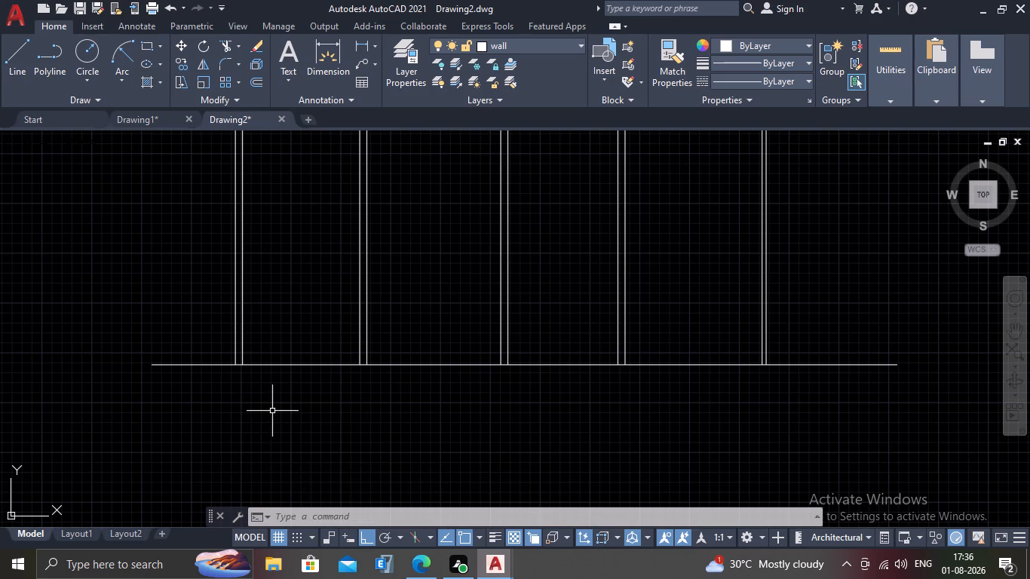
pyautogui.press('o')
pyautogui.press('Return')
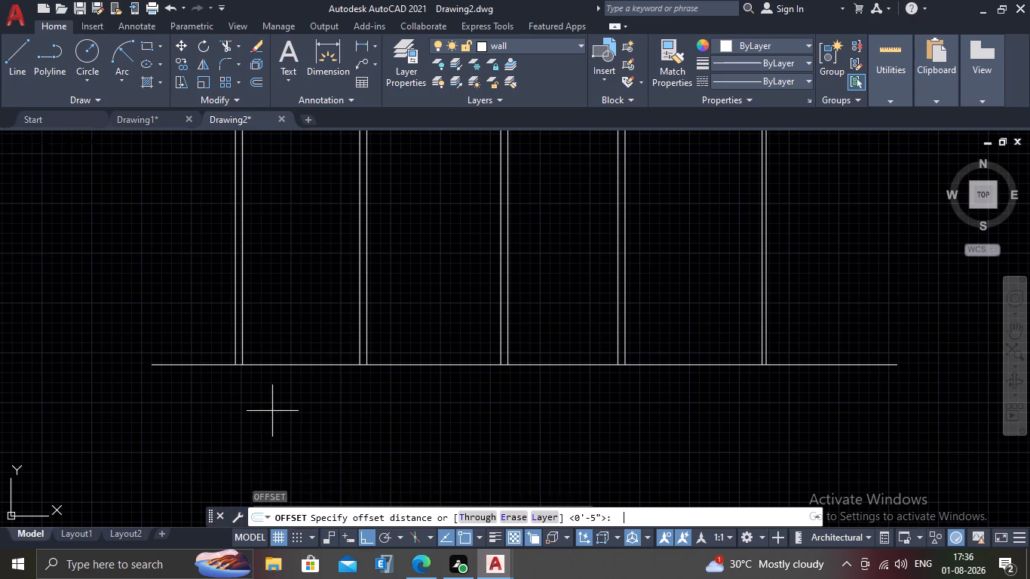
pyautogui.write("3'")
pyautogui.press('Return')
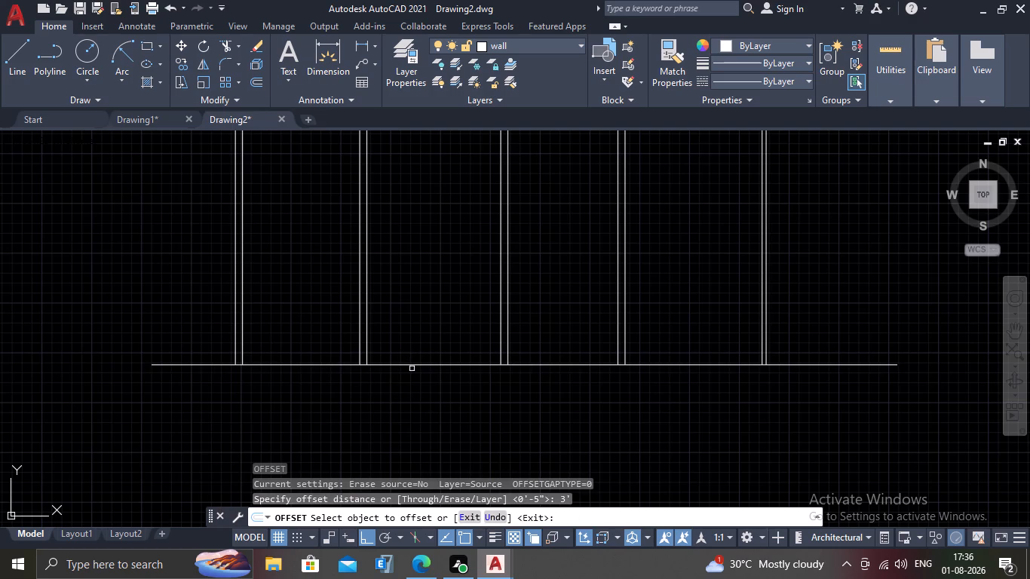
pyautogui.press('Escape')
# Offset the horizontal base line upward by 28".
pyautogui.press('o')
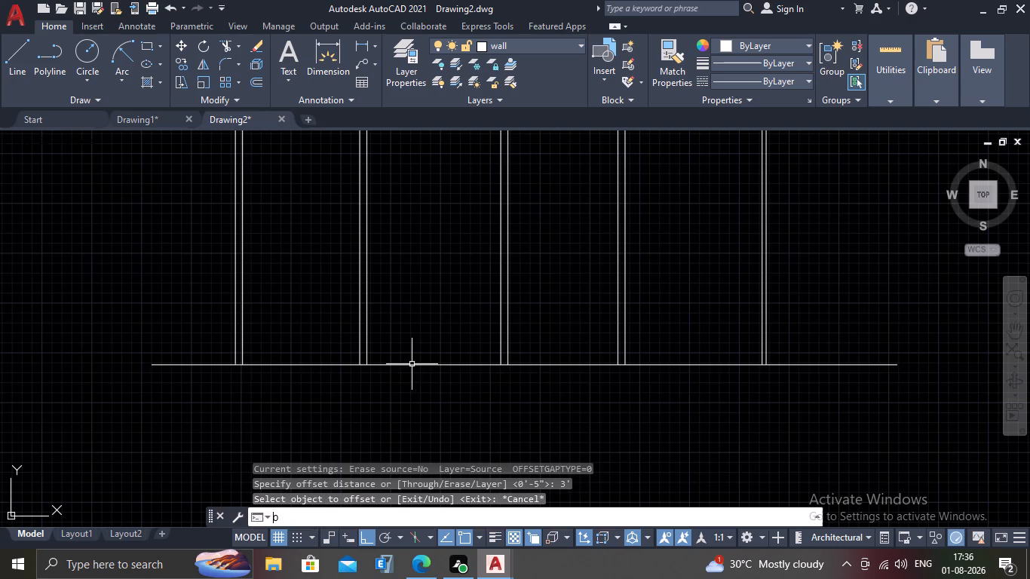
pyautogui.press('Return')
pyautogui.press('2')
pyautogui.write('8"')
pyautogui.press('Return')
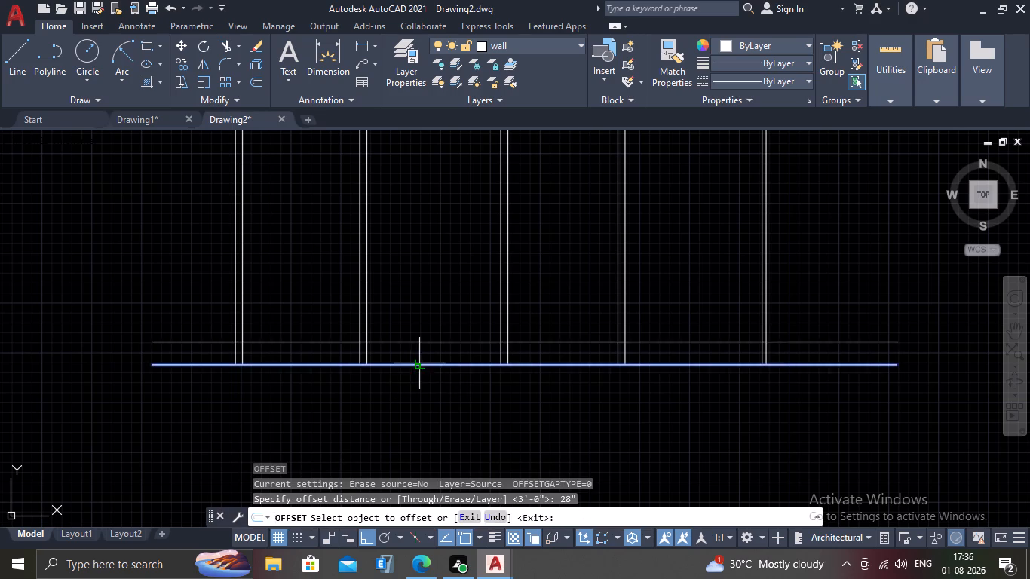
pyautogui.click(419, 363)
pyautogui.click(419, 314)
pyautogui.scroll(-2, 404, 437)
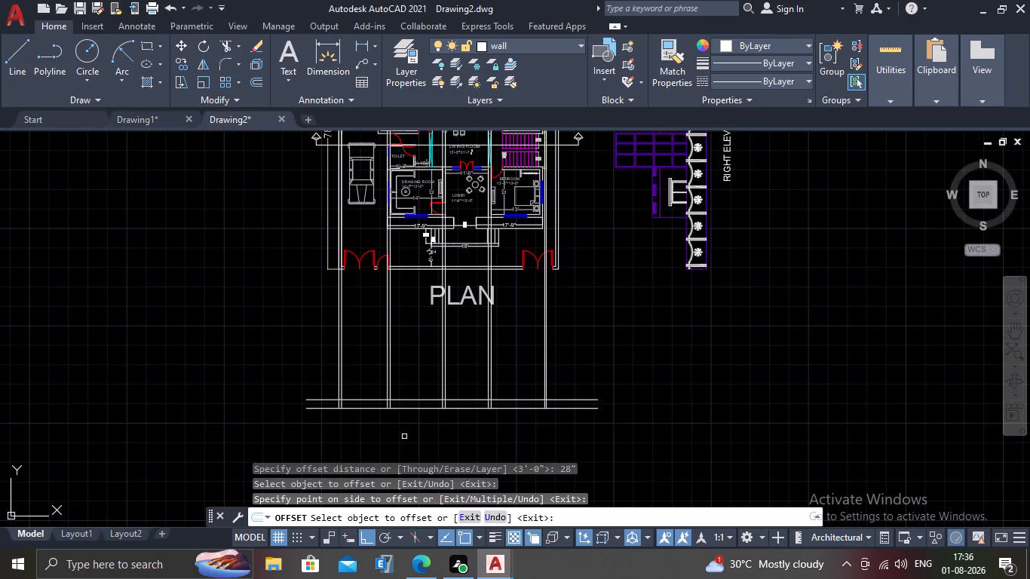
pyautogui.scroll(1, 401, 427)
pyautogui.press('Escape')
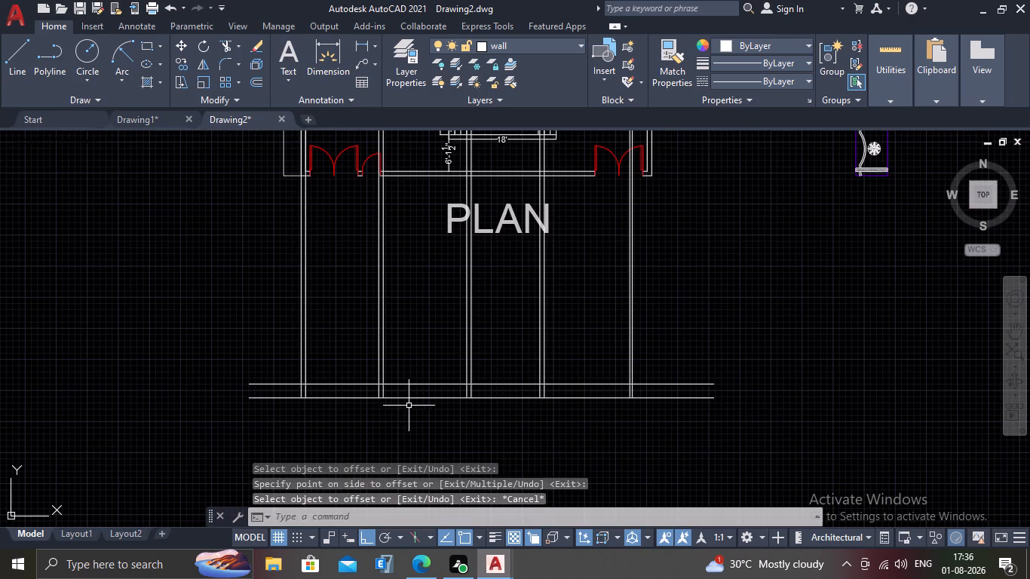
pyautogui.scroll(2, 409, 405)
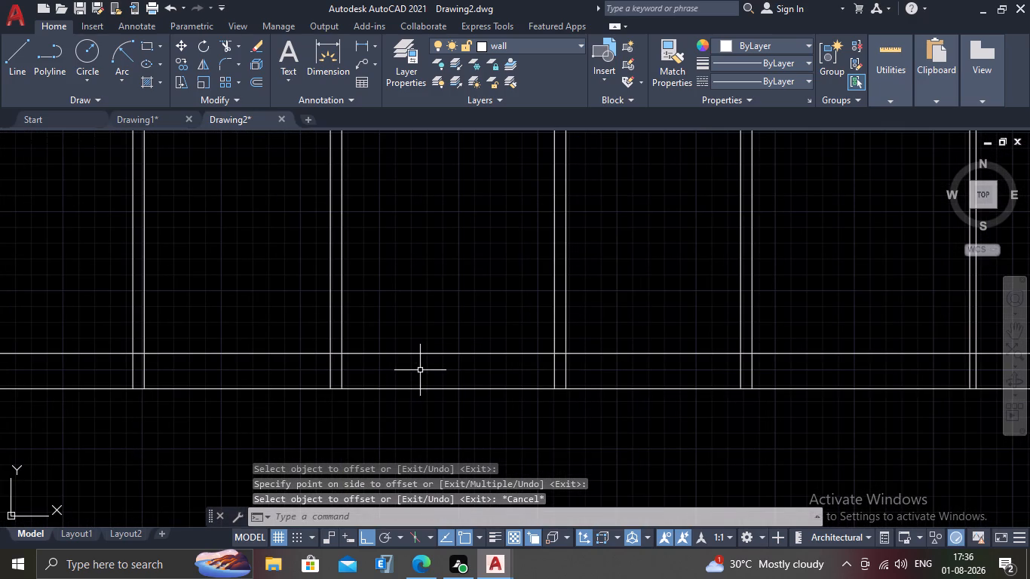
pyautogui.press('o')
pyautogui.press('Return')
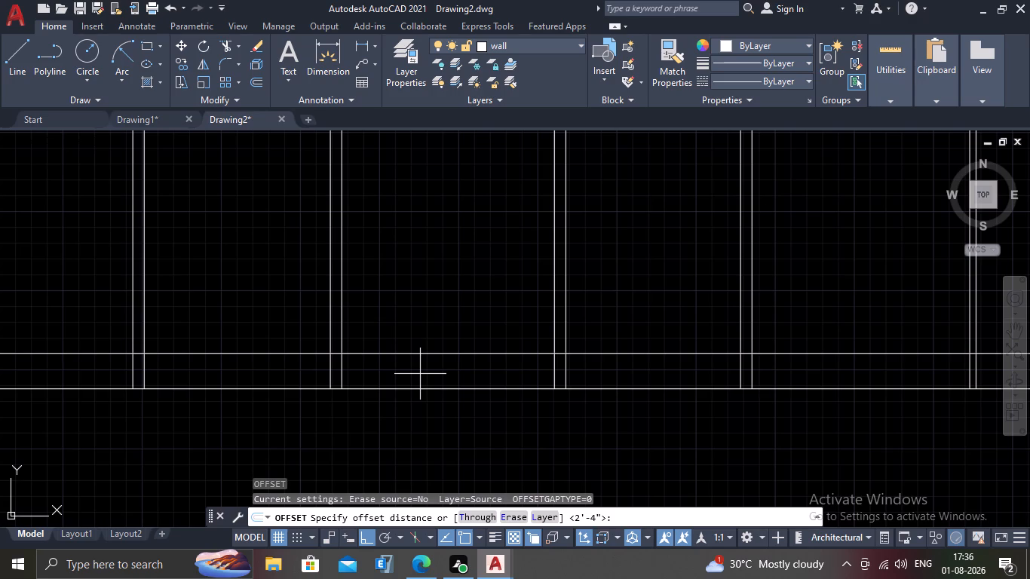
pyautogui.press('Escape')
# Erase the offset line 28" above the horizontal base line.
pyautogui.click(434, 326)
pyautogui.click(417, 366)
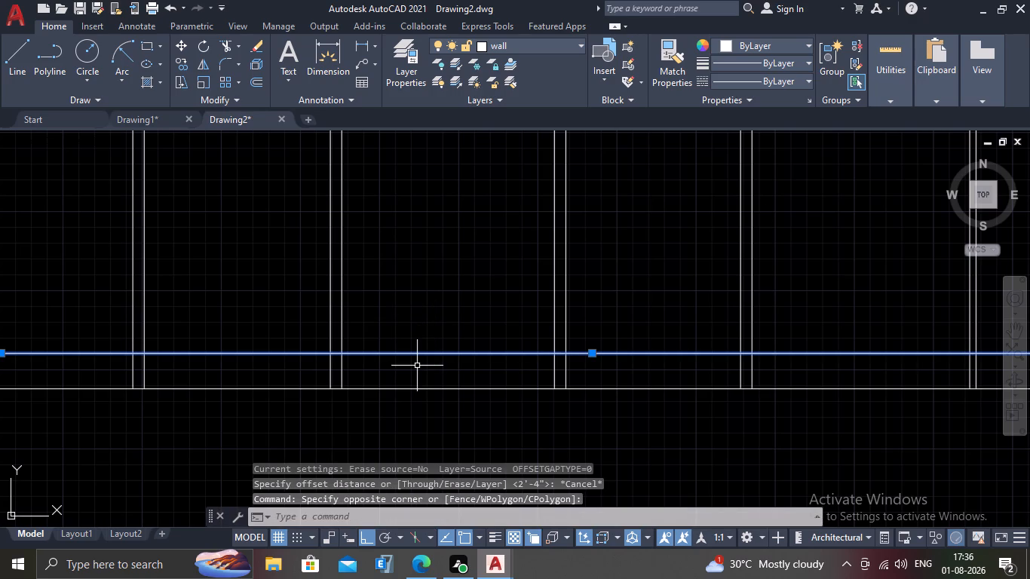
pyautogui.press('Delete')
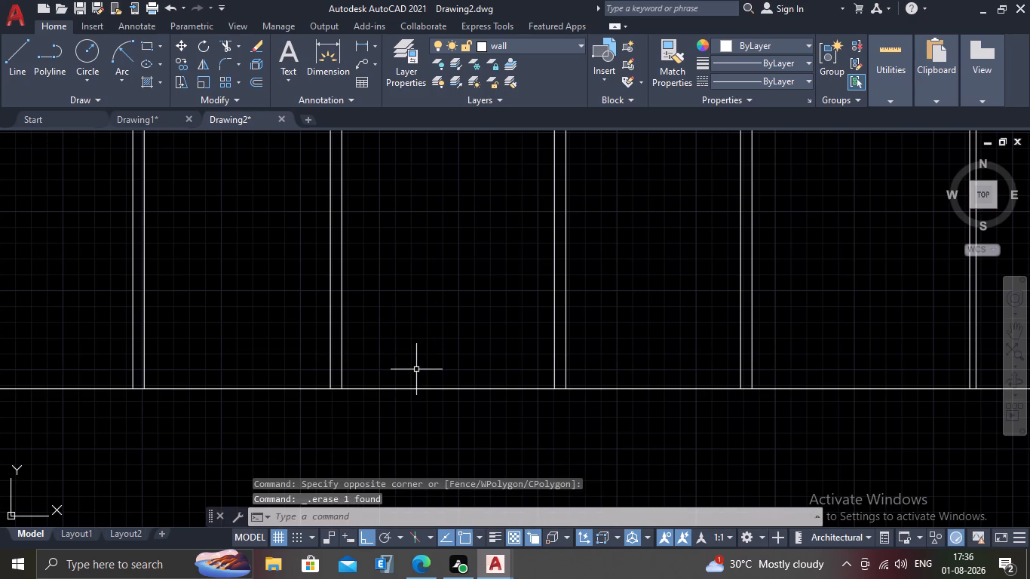
# Offset the horizontal base line upward by 2'.
pyautogui.press('o')
pyautogui.press('Return')
pyautogui.write("2'")
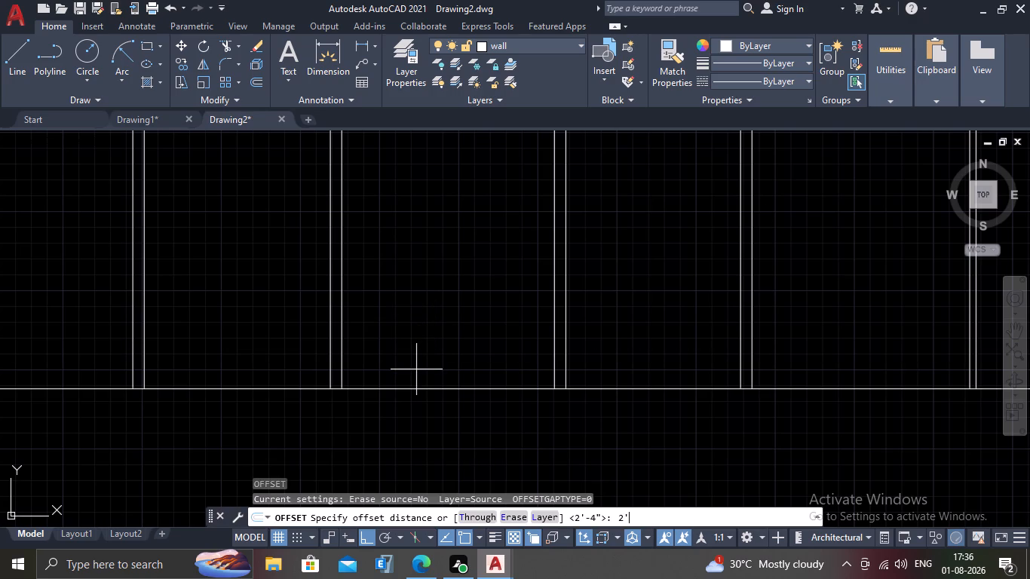
pyautogui.press('Return')
pyautogui.click(418, 388)
pyautogui.click(424, 326)
pyautogui.scroll(-1, 390, 401)
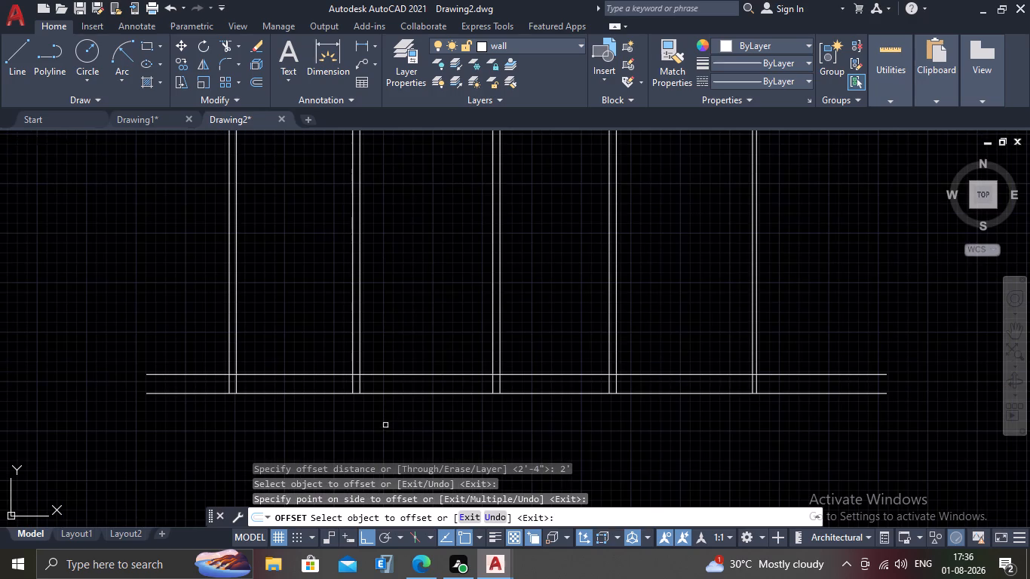
pyautogui.press('Escape')
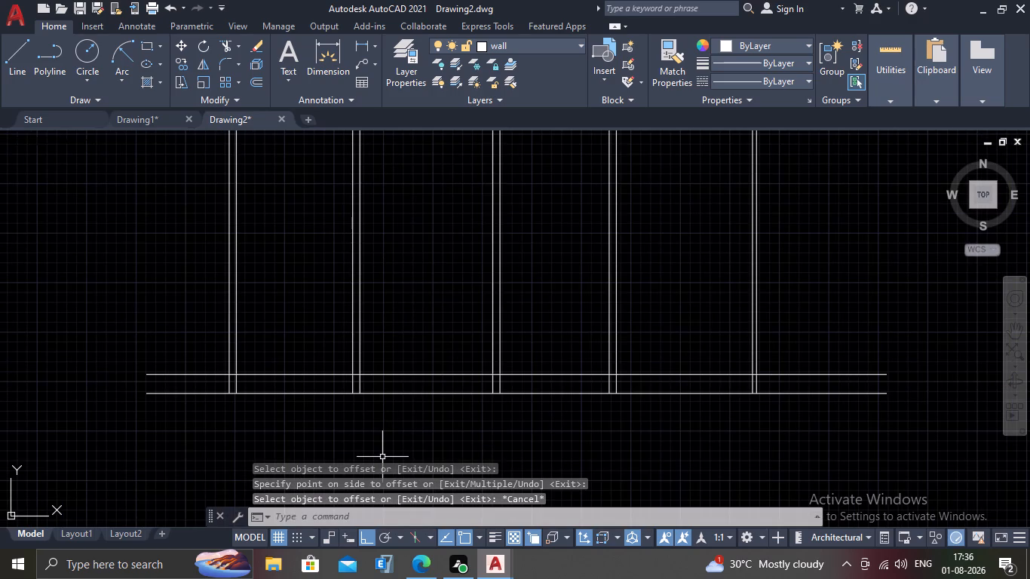
# Erase the offset line 2' above the horizontal base line.
pyautogui.scroll(1, 384, 443)
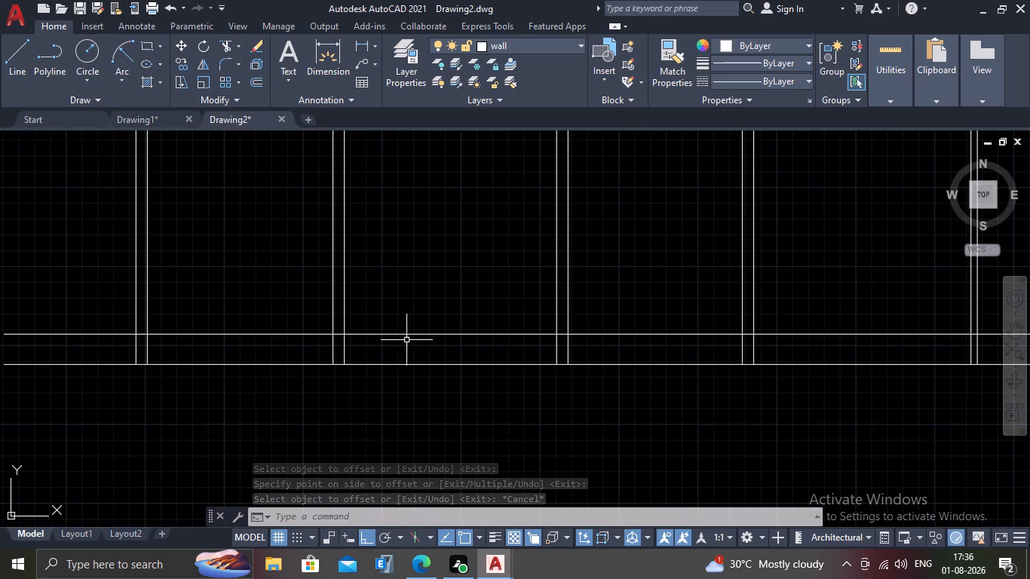
pyautogui.scroll(1, 407, 345)
pyautogui.click(422, 296)
pyautogui.click(411, 336)
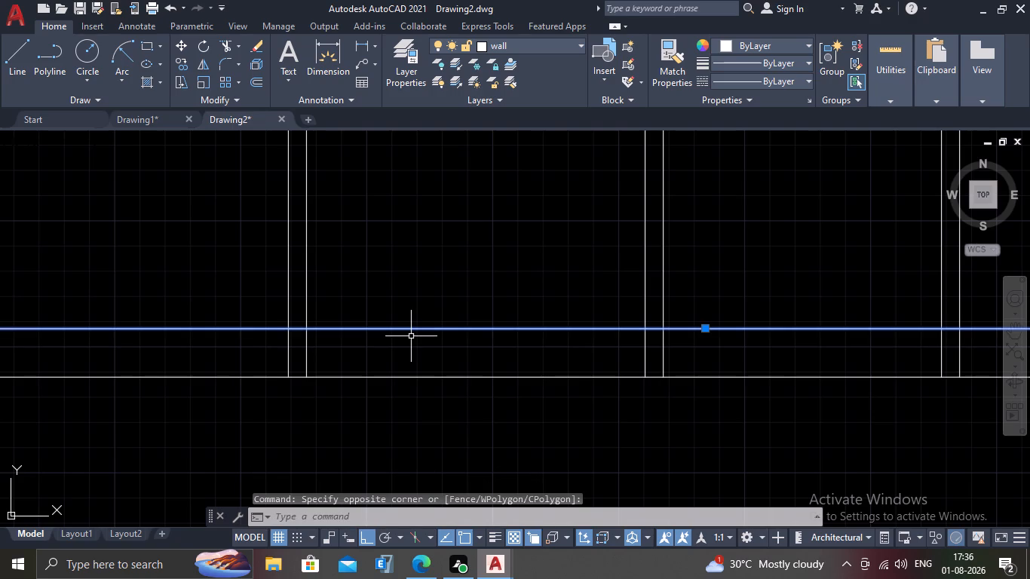
pyautogui.press('Delete')
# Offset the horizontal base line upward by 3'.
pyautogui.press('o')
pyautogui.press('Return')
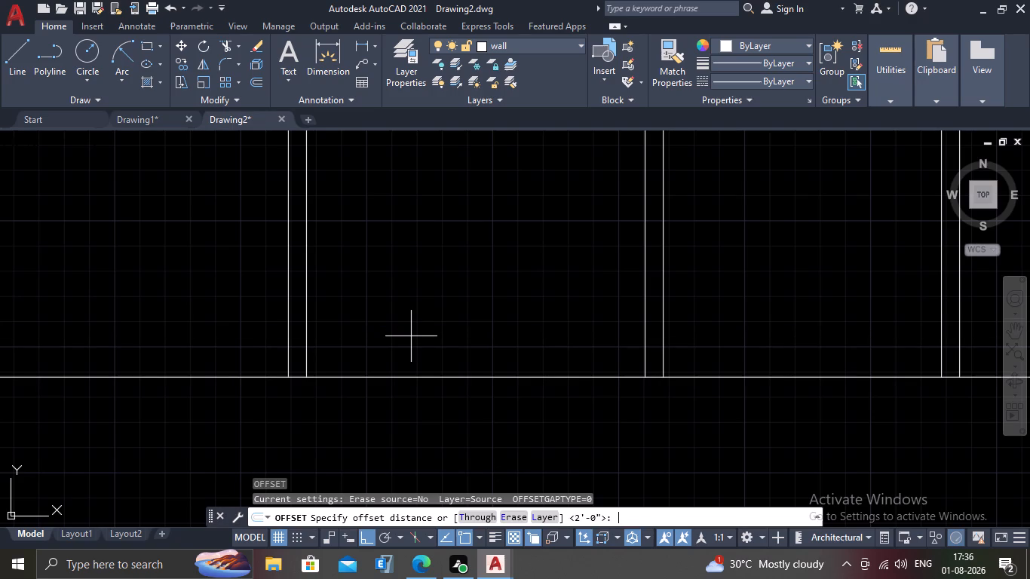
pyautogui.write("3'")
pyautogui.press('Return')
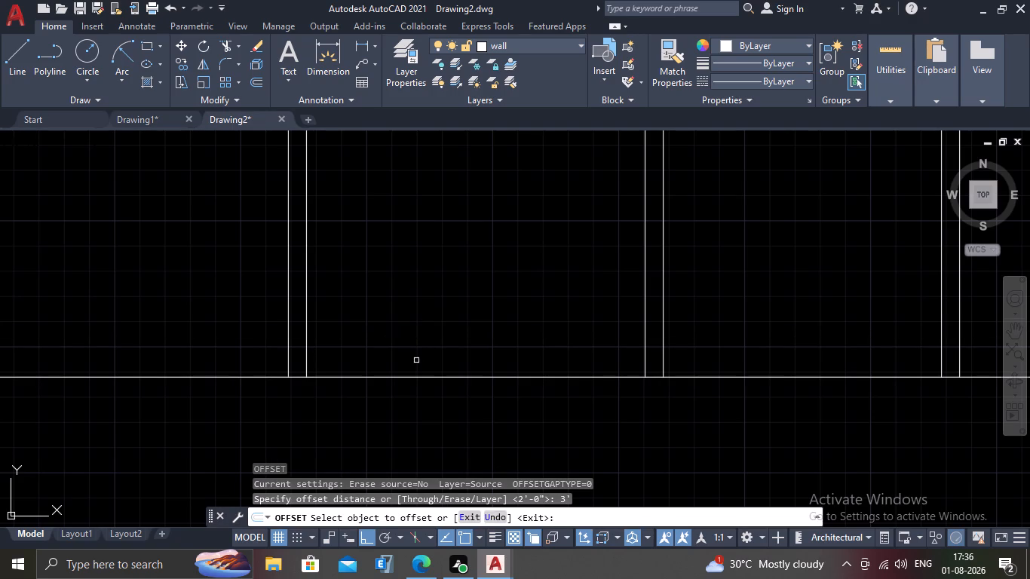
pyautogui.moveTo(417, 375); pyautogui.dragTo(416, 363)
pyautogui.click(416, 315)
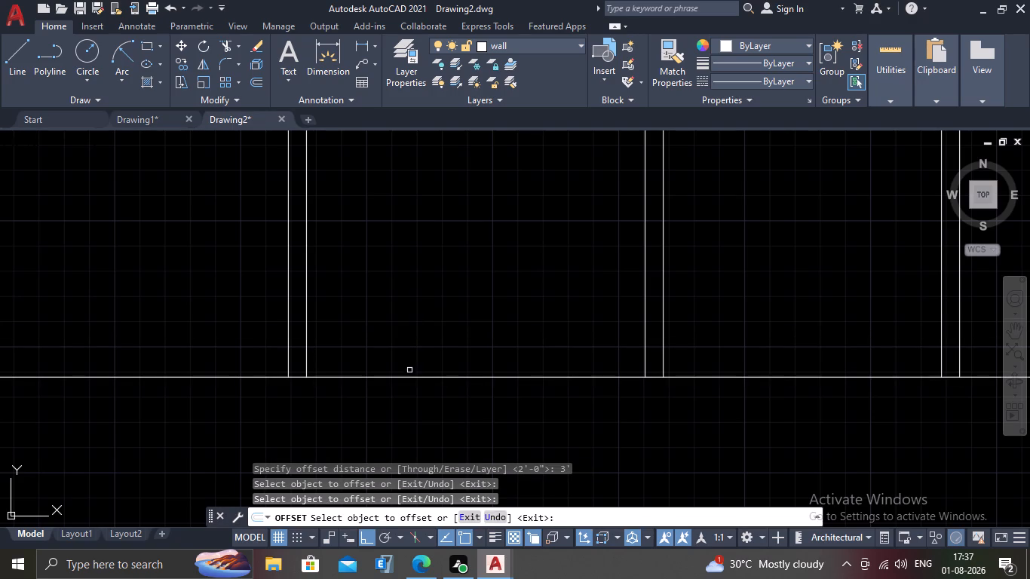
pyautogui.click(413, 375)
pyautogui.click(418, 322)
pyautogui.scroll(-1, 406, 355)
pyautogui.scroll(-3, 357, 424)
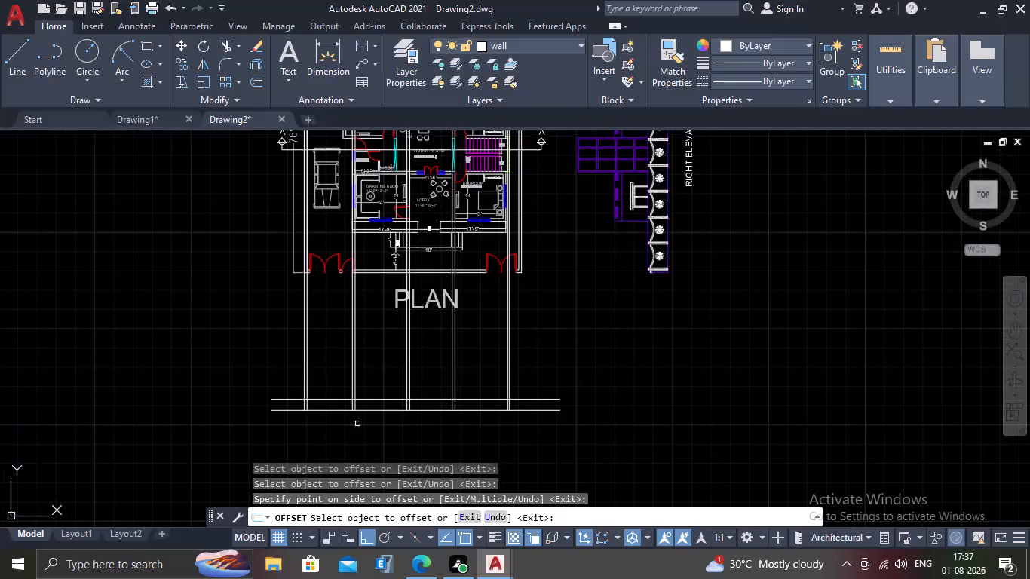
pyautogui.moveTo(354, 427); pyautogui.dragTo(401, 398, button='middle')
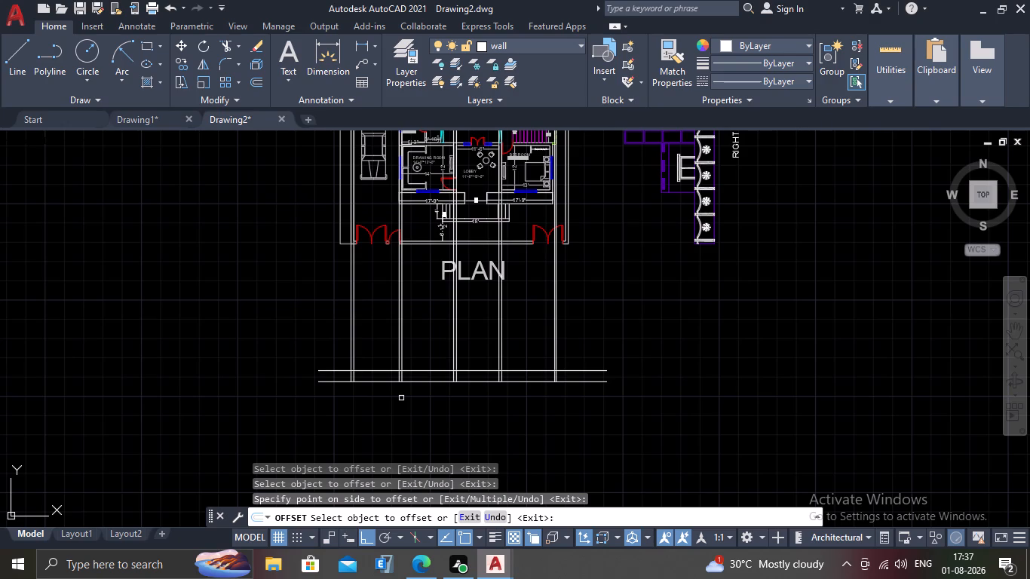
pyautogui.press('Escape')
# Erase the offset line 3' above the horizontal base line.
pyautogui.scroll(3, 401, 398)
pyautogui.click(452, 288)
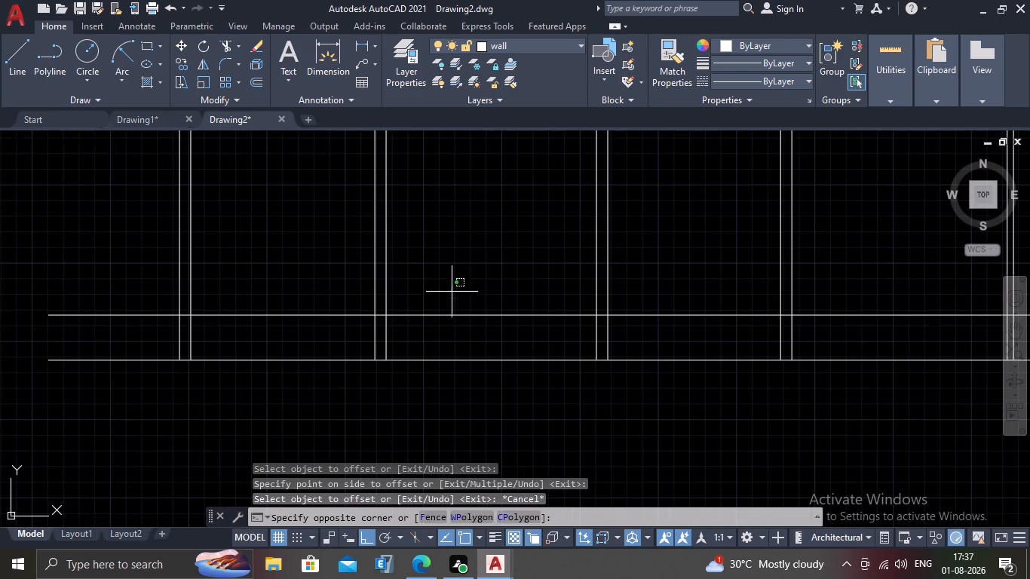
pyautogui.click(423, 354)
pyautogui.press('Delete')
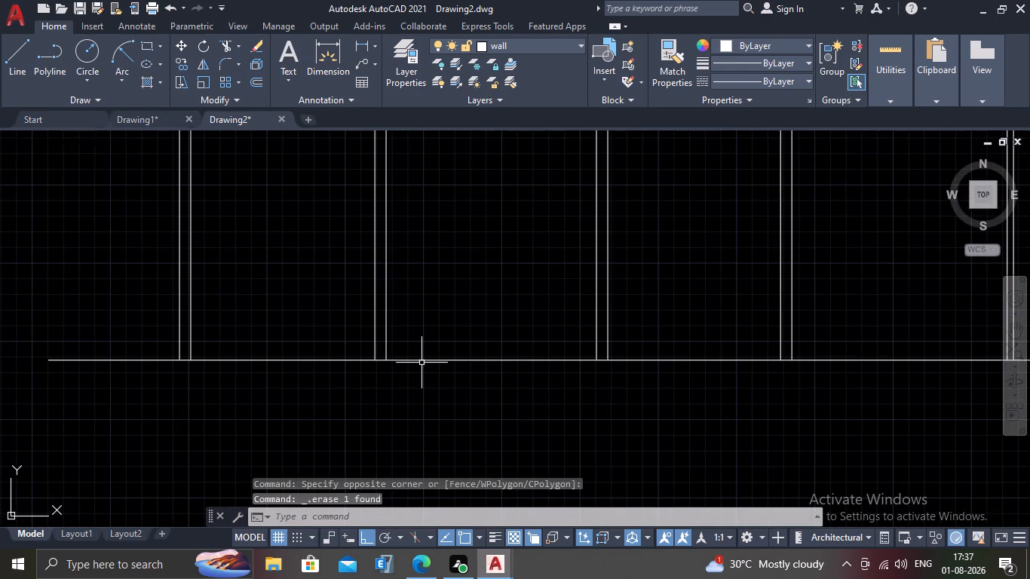
# Offset the horizontal base line upward by 28".
pyautogui.press('o')
pyautogui.press('Return')
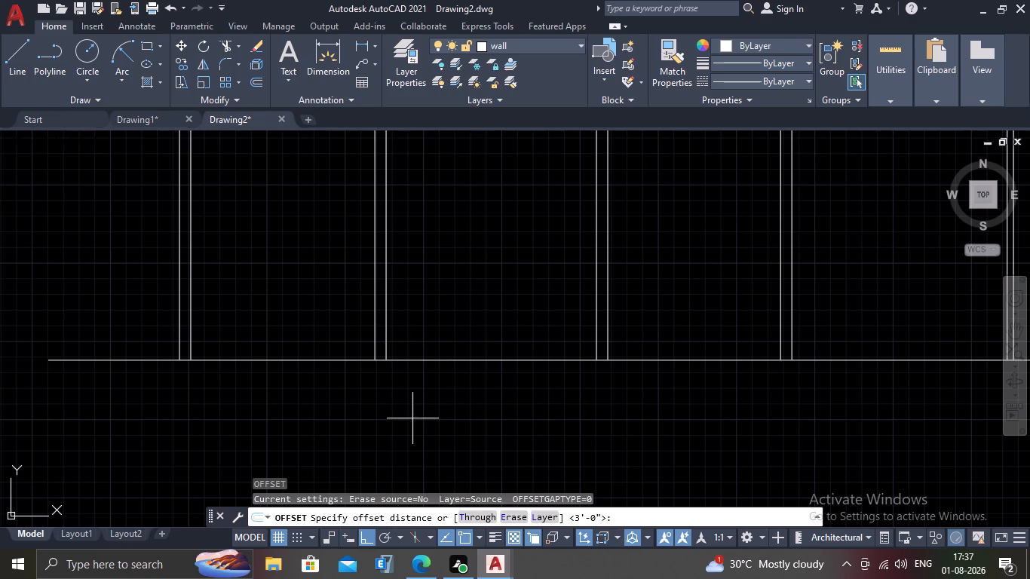
pyautogui.write('28"')
pyautogui.press('Return')
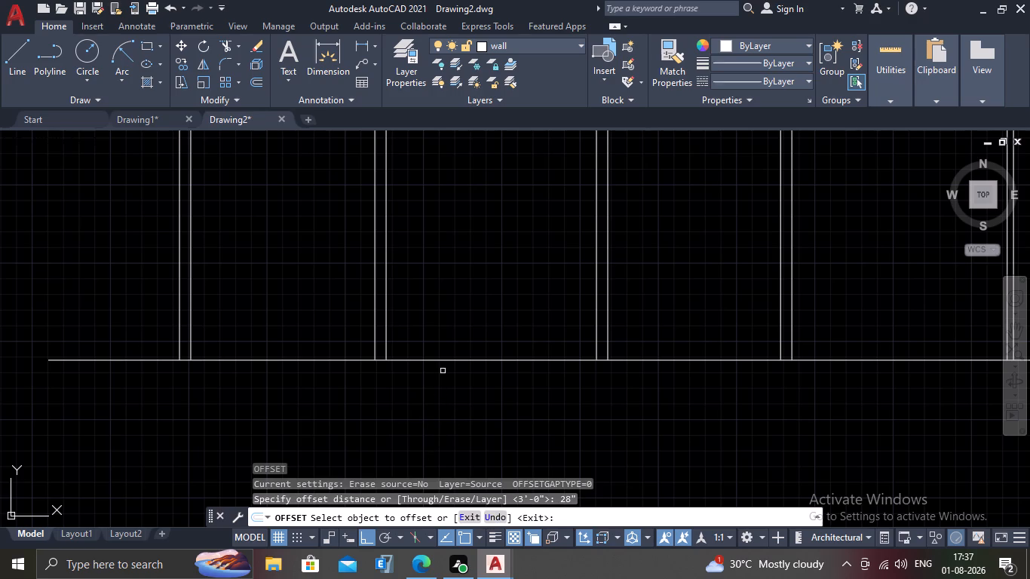
pyautogui.click(446, 360)
pyautogui.click(458, 304)
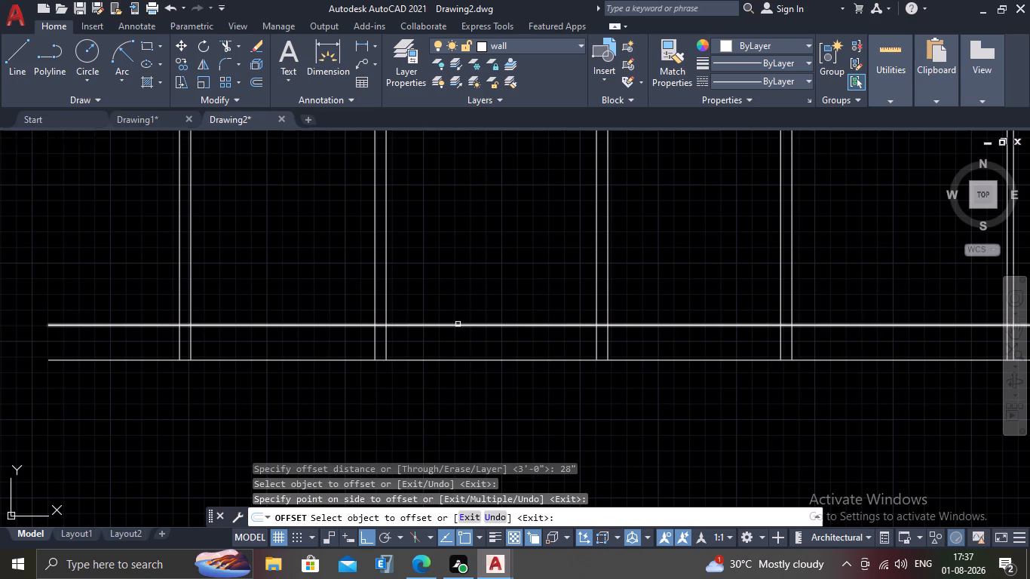
pyautogui.press('Escape')
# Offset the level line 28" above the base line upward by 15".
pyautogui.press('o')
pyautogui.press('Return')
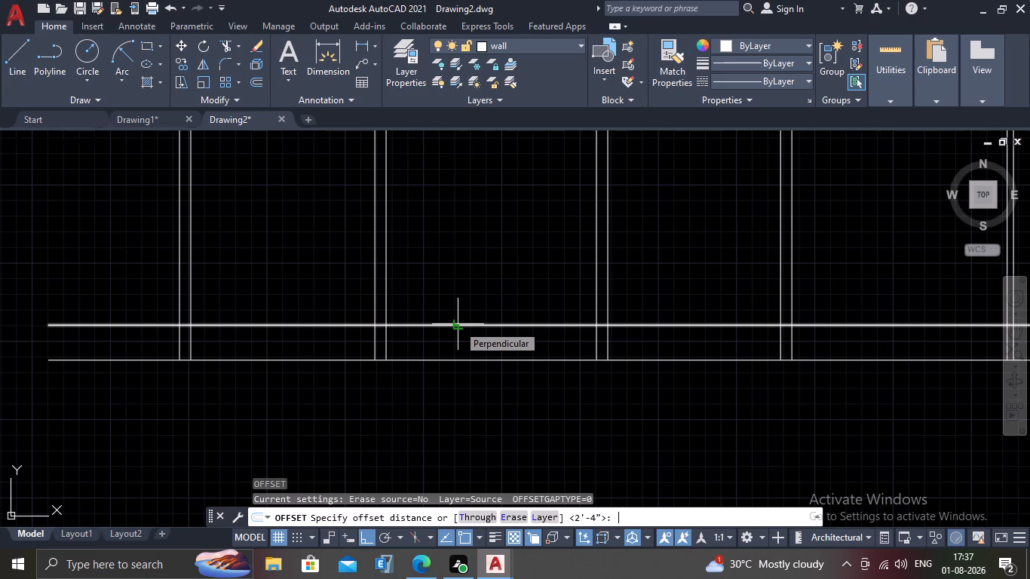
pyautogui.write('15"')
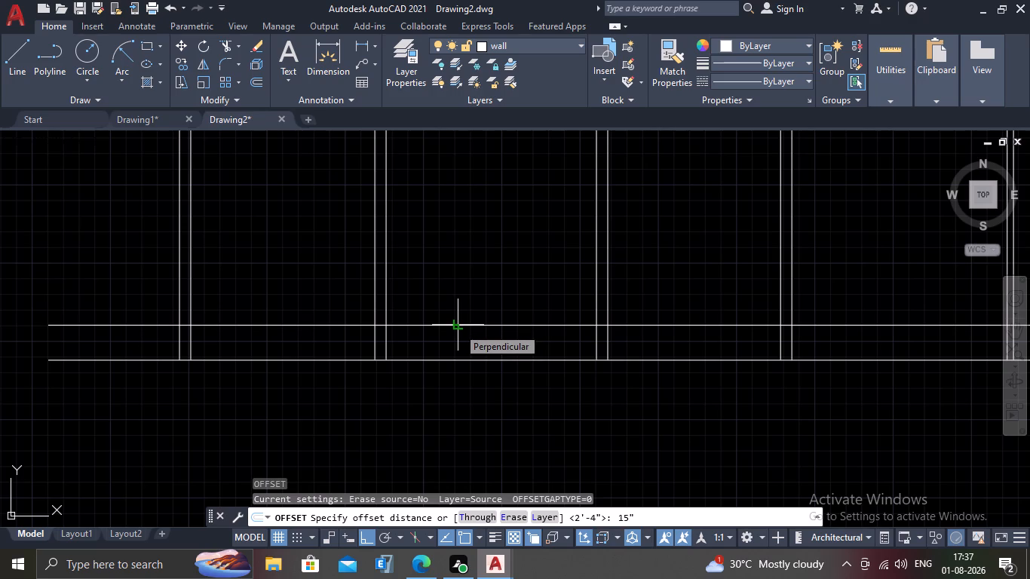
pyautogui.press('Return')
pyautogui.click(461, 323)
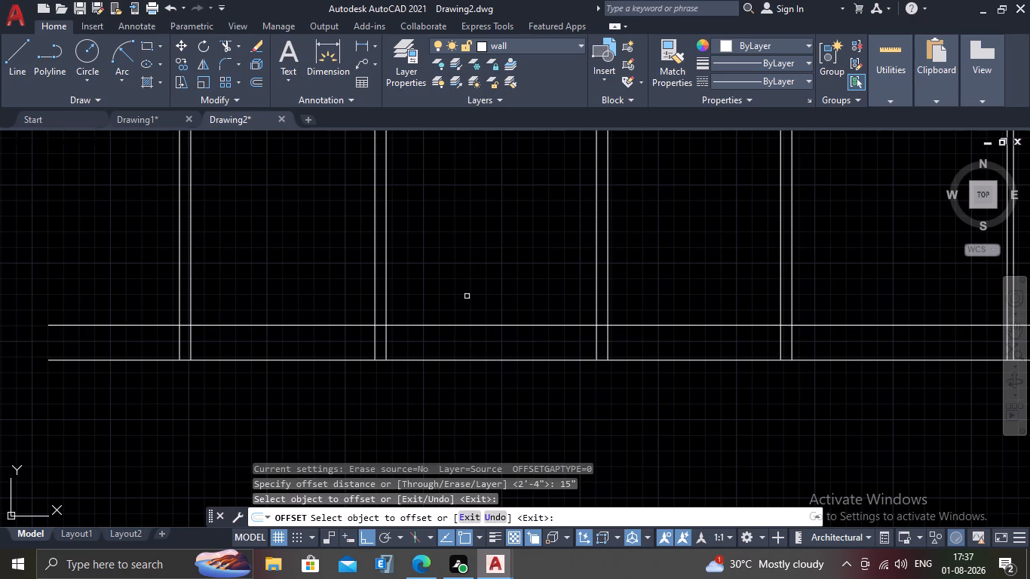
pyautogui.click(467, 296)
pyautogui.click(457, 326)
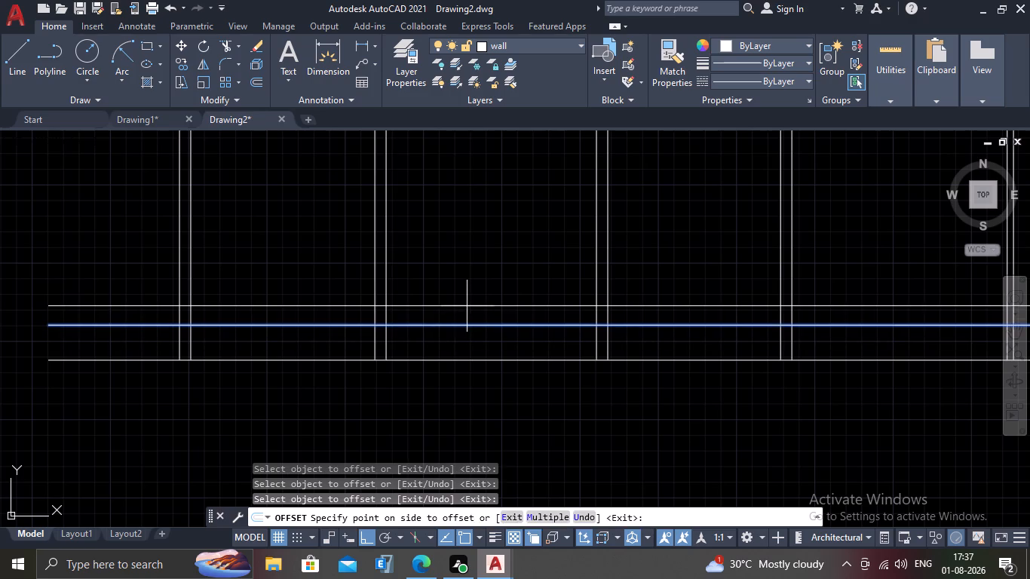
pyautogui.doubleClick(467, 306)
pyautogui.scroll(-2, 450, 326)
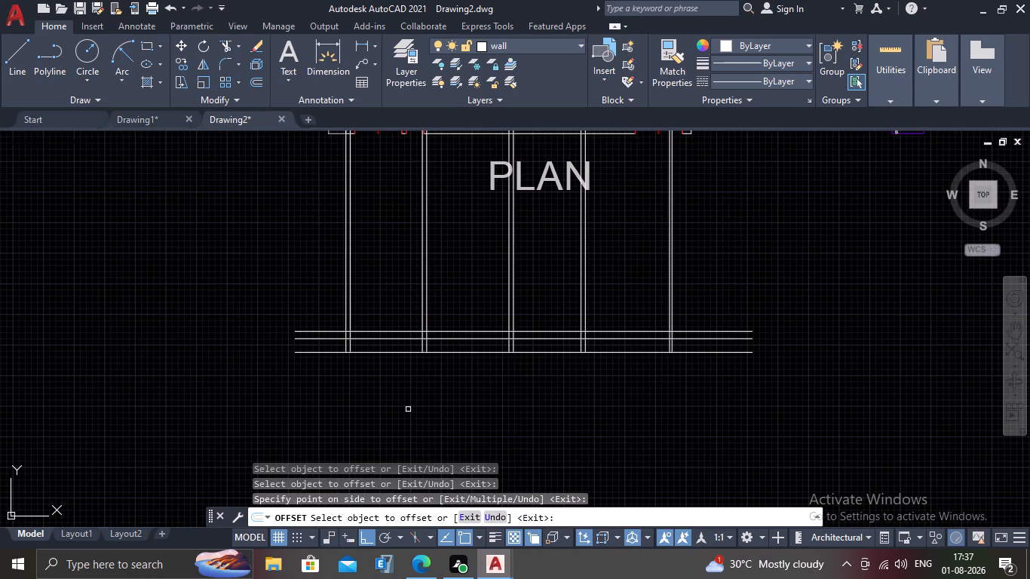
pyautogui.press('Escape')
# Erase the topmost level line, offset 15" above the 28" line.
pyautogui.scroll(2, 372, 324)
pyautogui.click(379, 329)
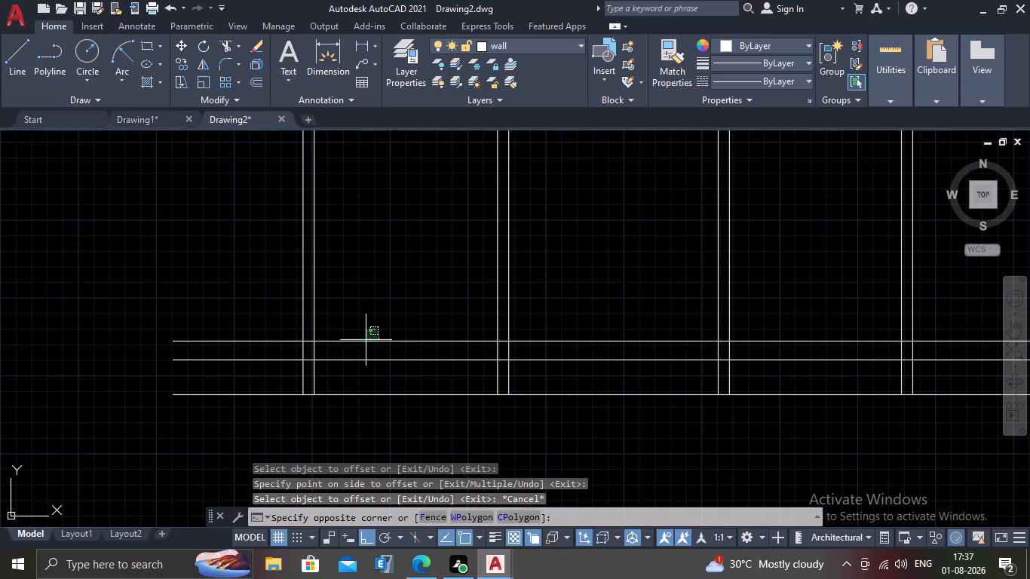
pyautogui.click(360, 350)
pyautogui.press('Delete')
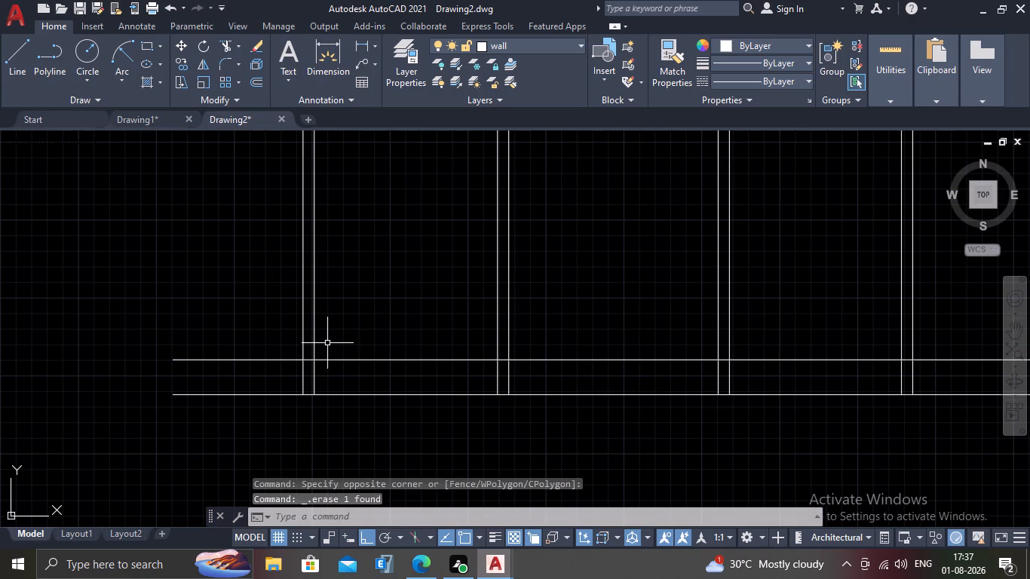
# Offset the 28" level line upward by 10", and offset the resulting line upward by another 10".
pyautogui.scroll(1, 339, 370)
pyautogui.press('o')
pyautogui.press('Return')
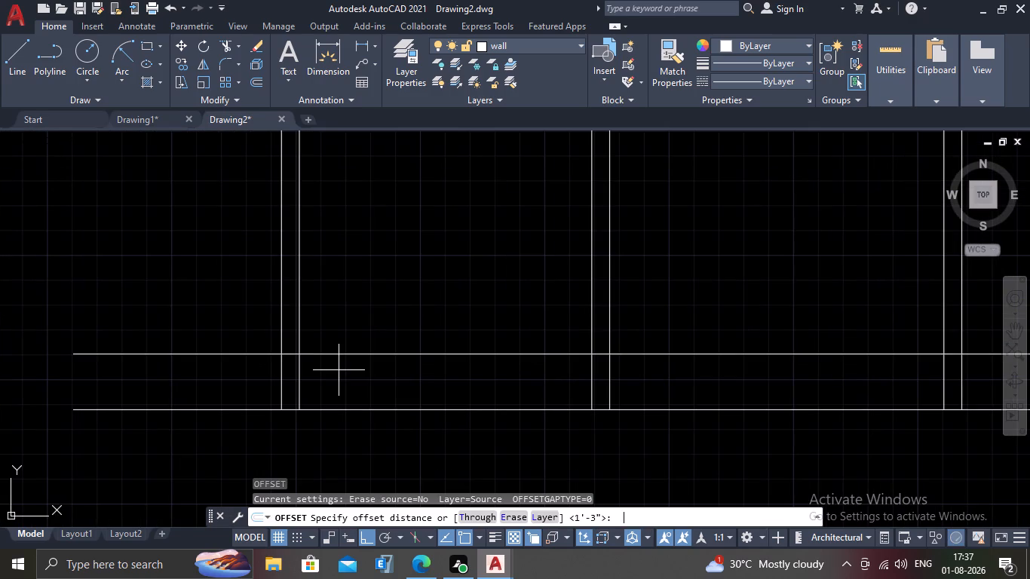
pyautogui.write('10"')
pyautogui.press('Return')
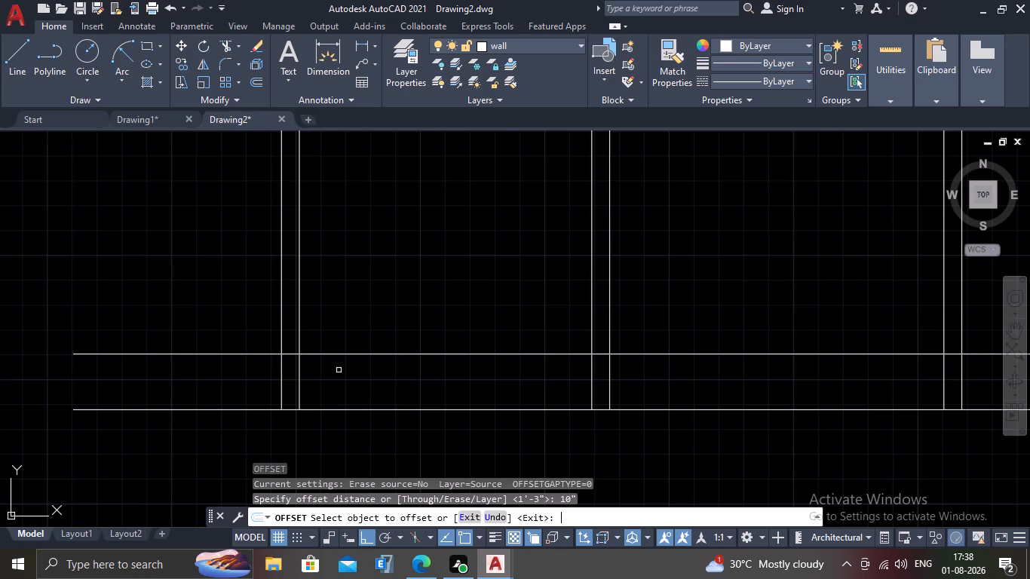
pyautogui.press('1')
pyautogui.write('0"')
pyautogui.press('Return')
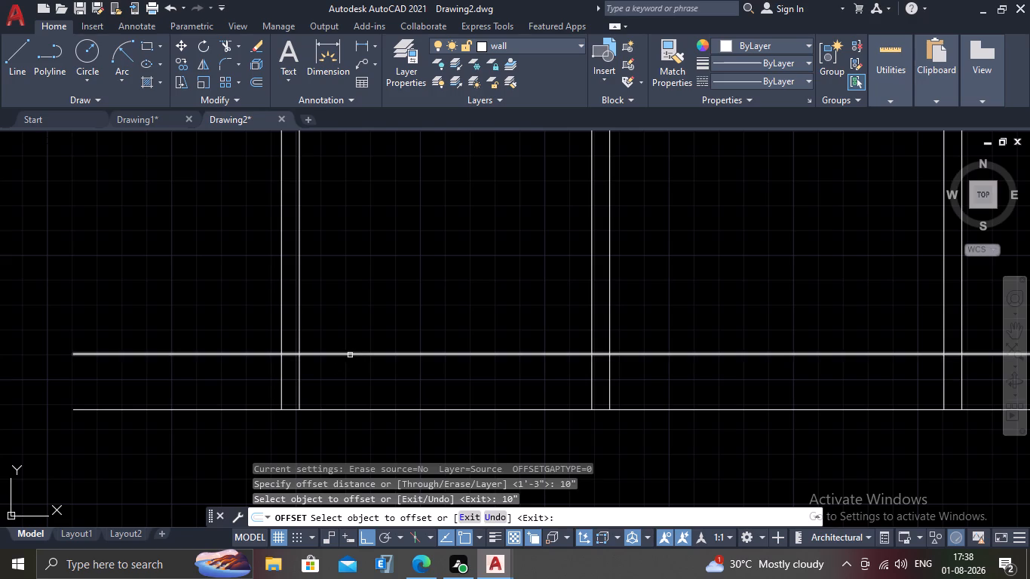
pyautogui.moveTo(350, 355); pyautogui.dragTo(351, 329)
pyautogui.click(357, 299)
pyautogui.click(360, 332)
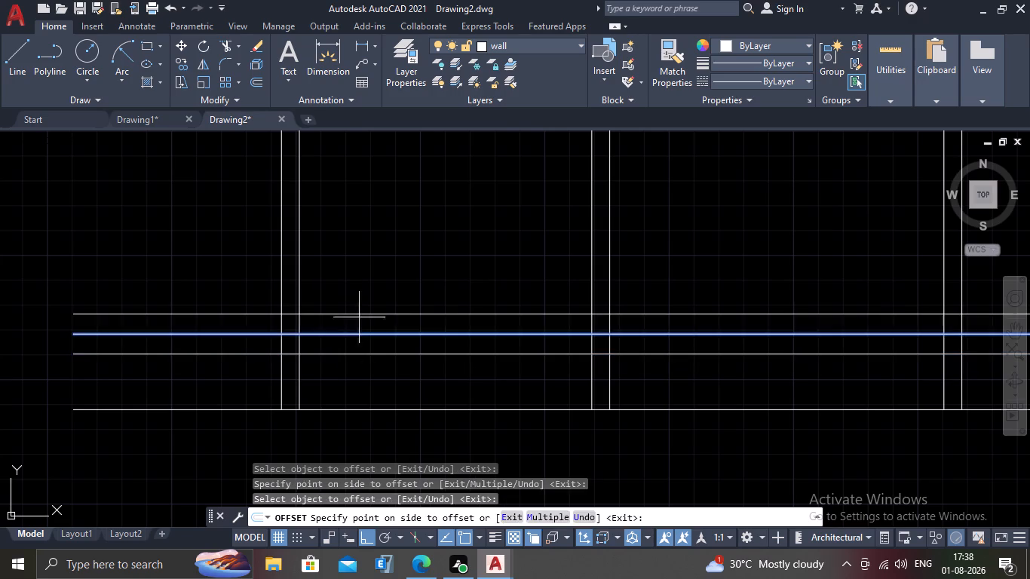
pyautogui.click(360, 292)
pyautogui.scroll(-1, 366, 335)
pyautogui.press('Escape')
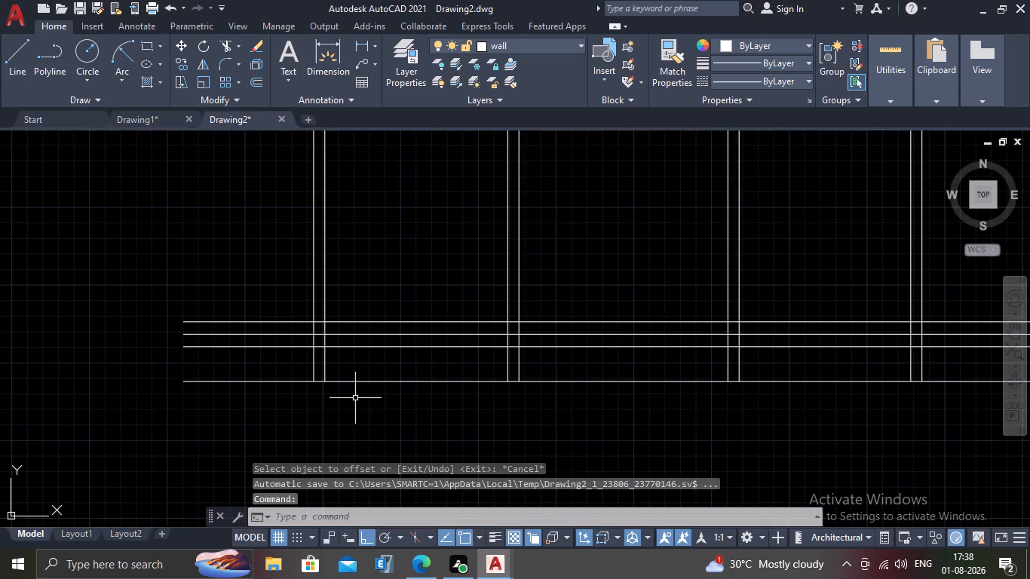
# Trim the ends of the base line and three level lines that extend past the leftmost vertical construction line.
pyautogui.scroll(-2, 355, 398)
pyautogui.middleClick(302, 394)
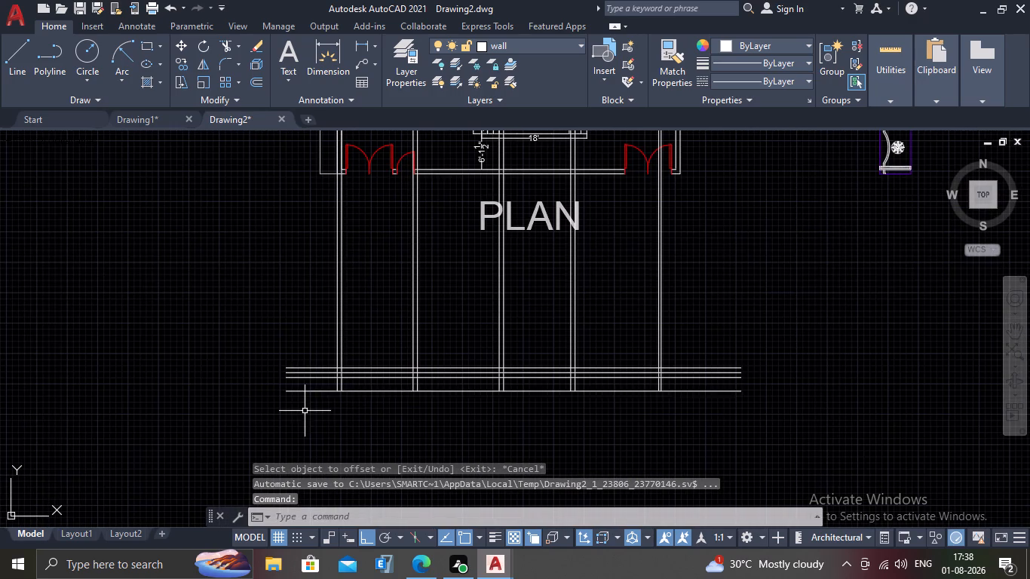
pyautogui.scroll(2, 305, 413)
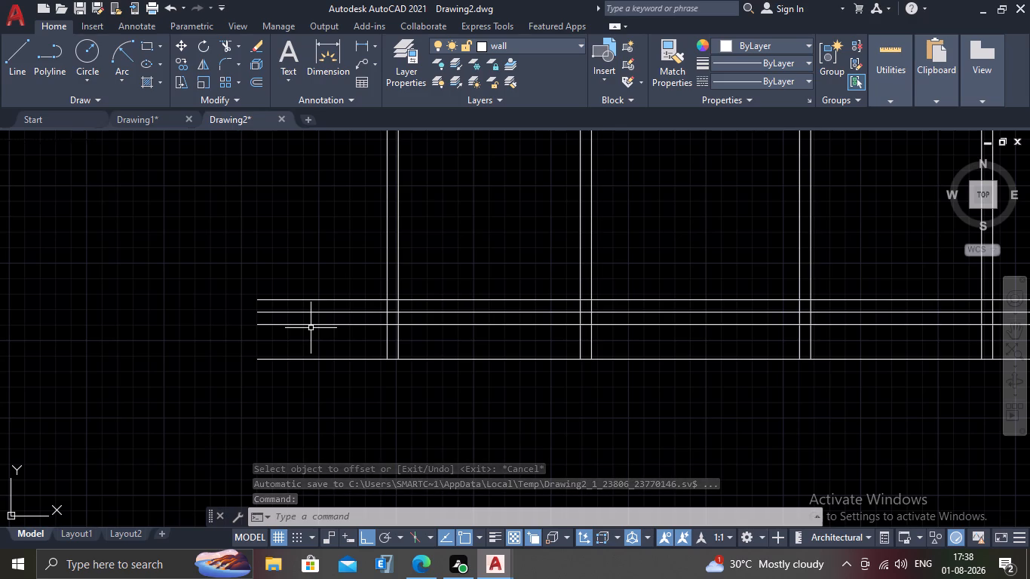
pyautogui.write('TR')
pyautogui.press('Return')
pyautogui.doubleClick(321, 272)
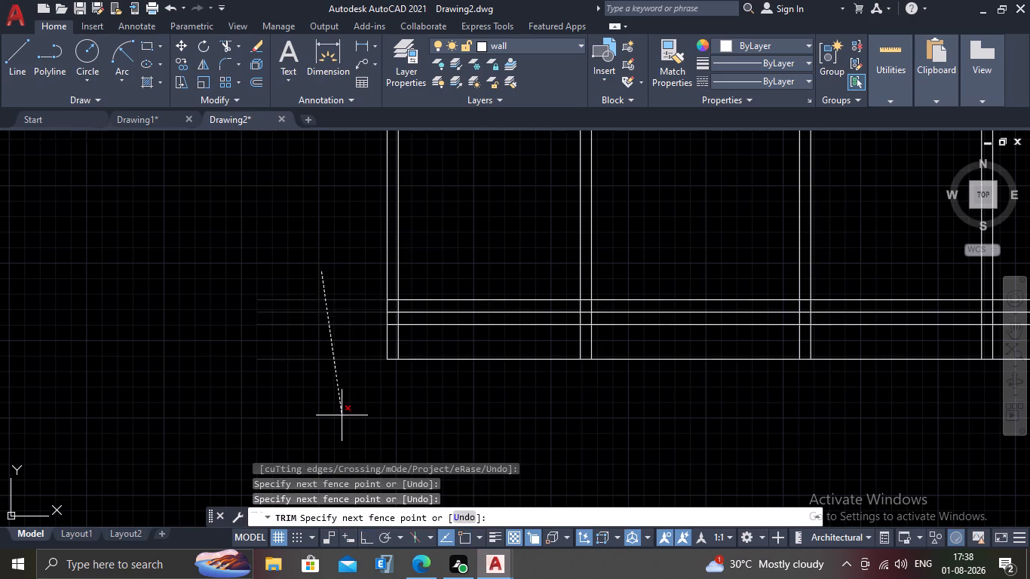
pyautogui.click(342, 415)
# Trim the ends of the base line and three level lines that extend past the rightmost vertical construction line.
pyautogui.scroll(-4, 357, 411)
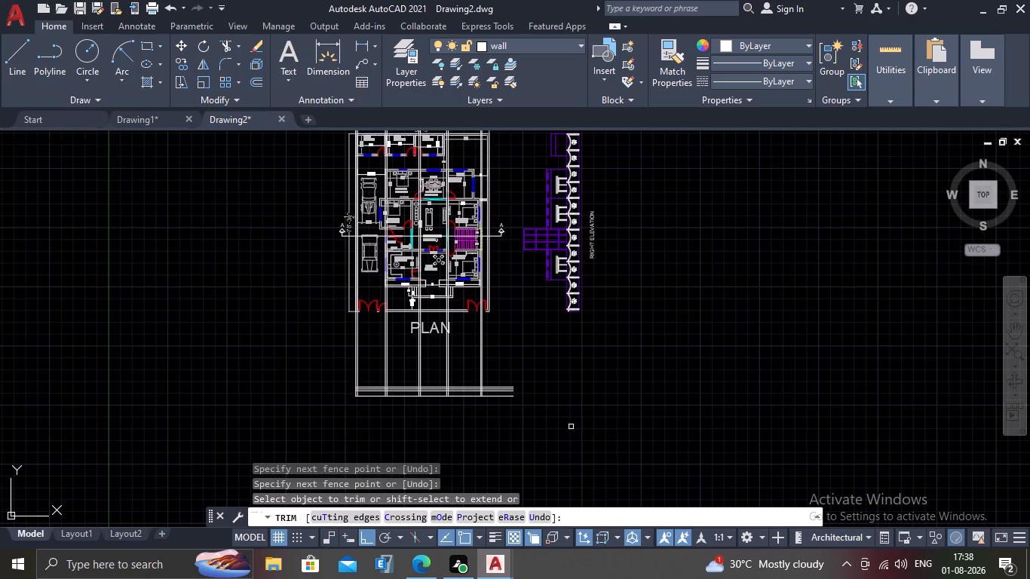
pyautogui.scroll(2, 563, 429)
pyautogui.moveTo(351, 379); pyautogui.dragTo(448, 375, button='middle')
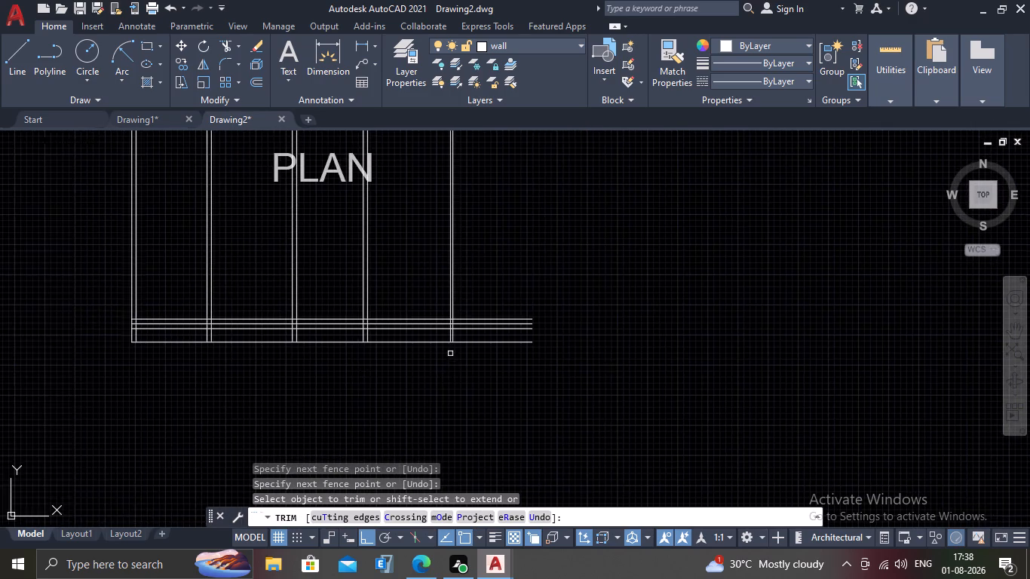
pyautogui.scroll(2, 450, 354)
pyautogui.click(483, 235)
pyautogui.click(486, 372)
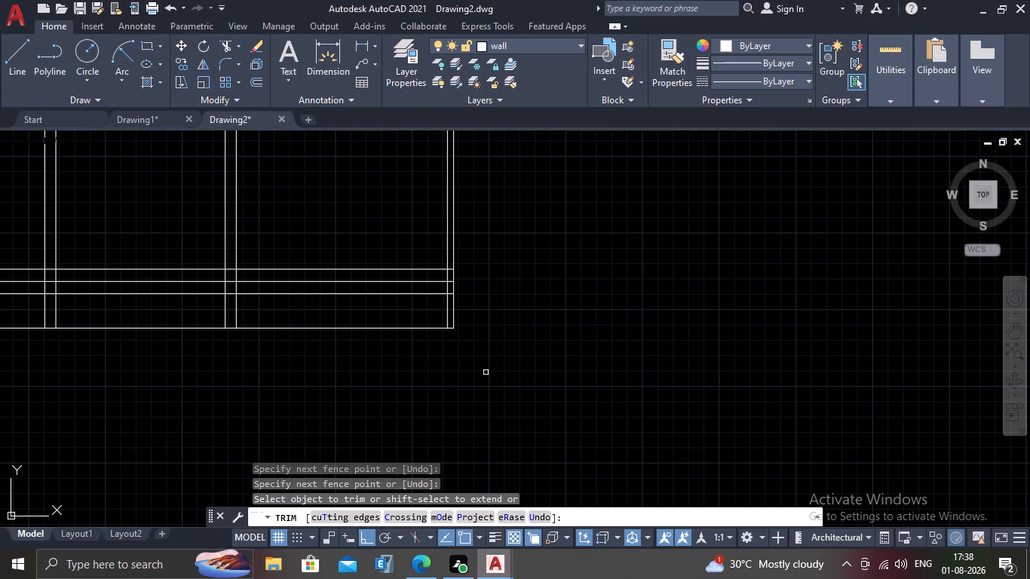
pyautogui.press('Escape')
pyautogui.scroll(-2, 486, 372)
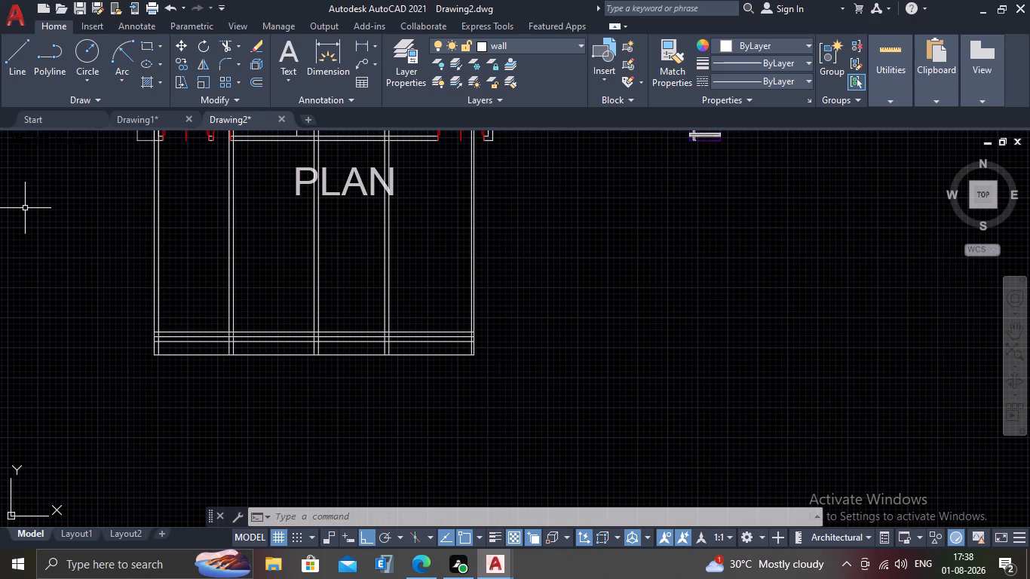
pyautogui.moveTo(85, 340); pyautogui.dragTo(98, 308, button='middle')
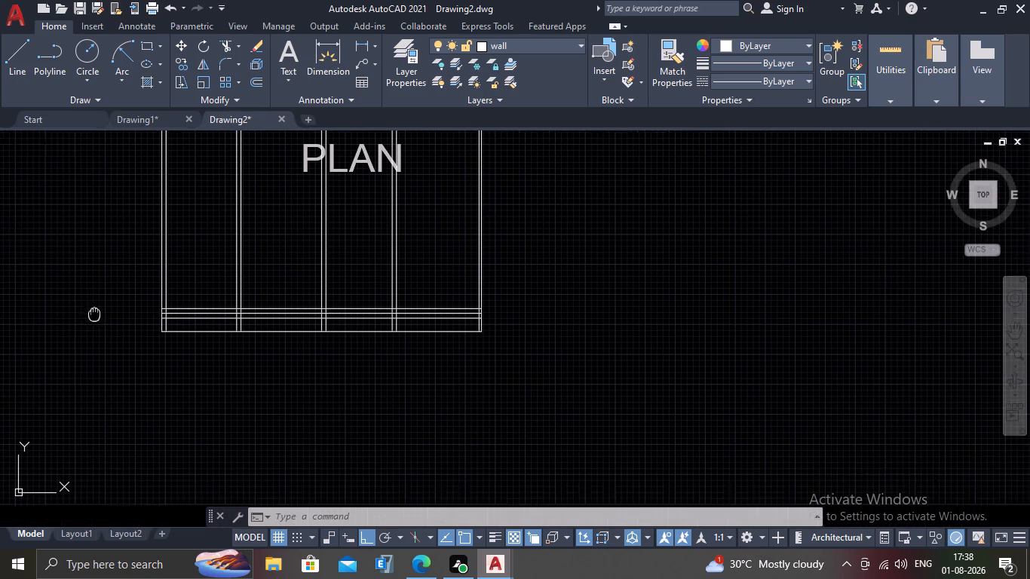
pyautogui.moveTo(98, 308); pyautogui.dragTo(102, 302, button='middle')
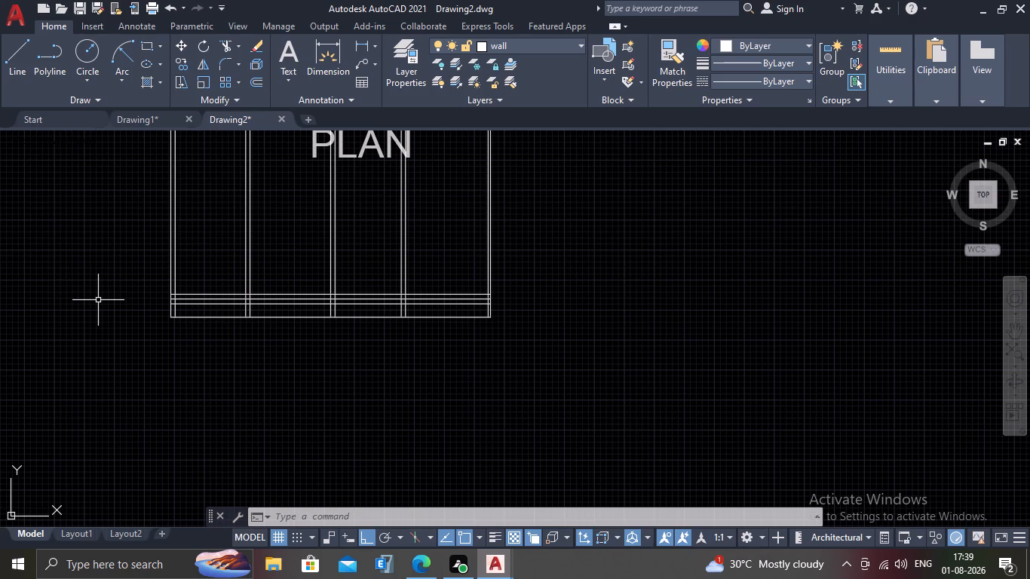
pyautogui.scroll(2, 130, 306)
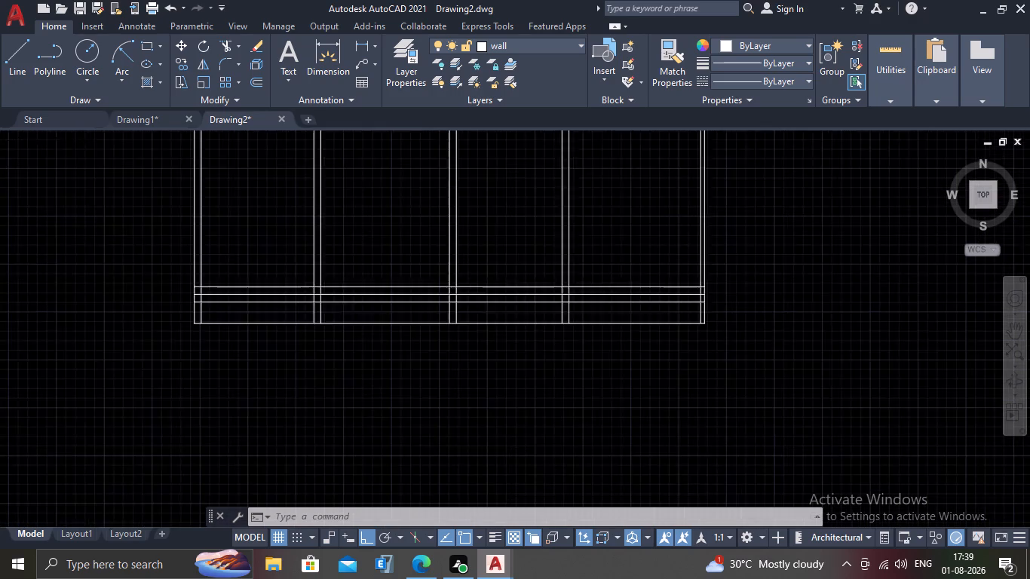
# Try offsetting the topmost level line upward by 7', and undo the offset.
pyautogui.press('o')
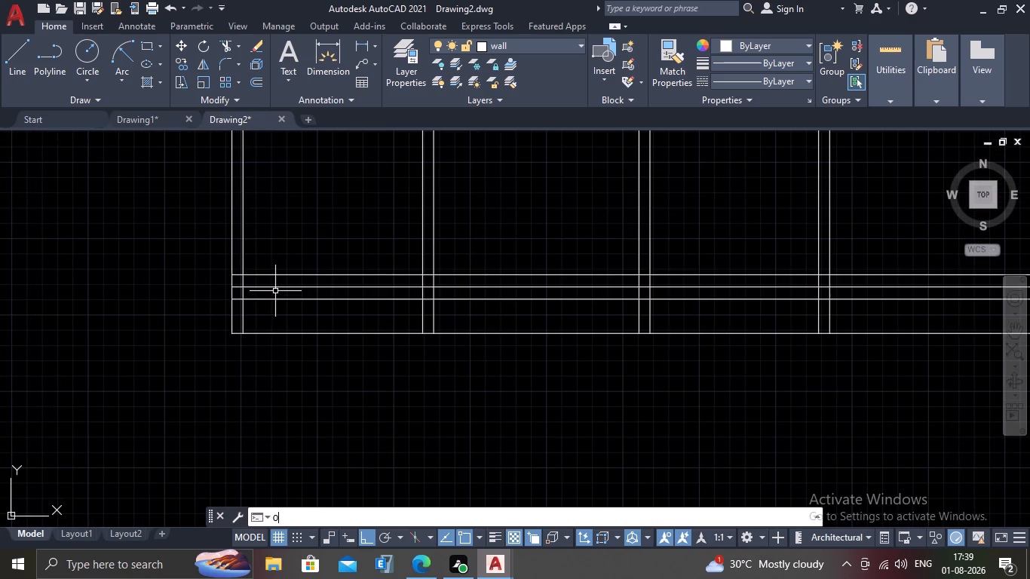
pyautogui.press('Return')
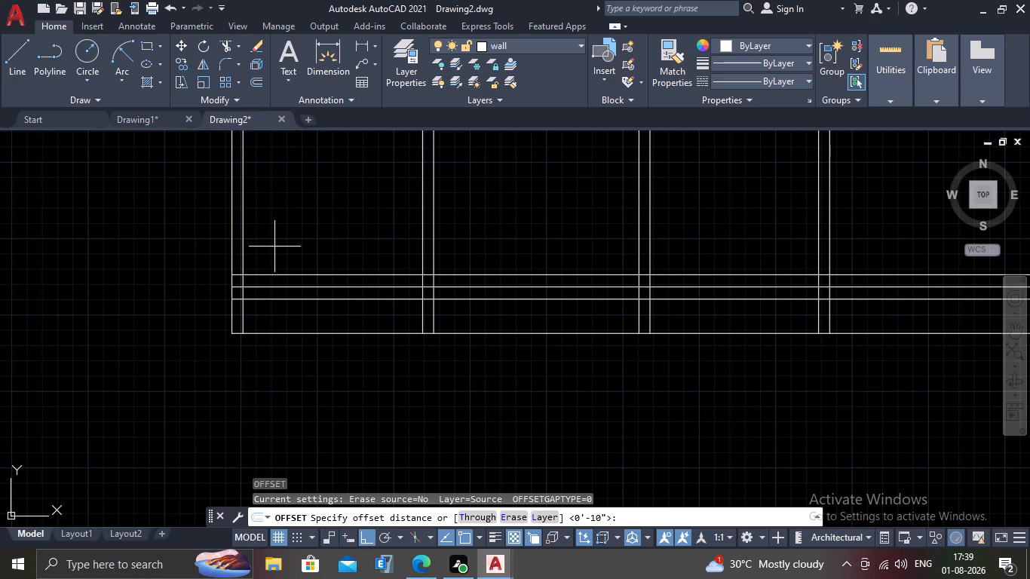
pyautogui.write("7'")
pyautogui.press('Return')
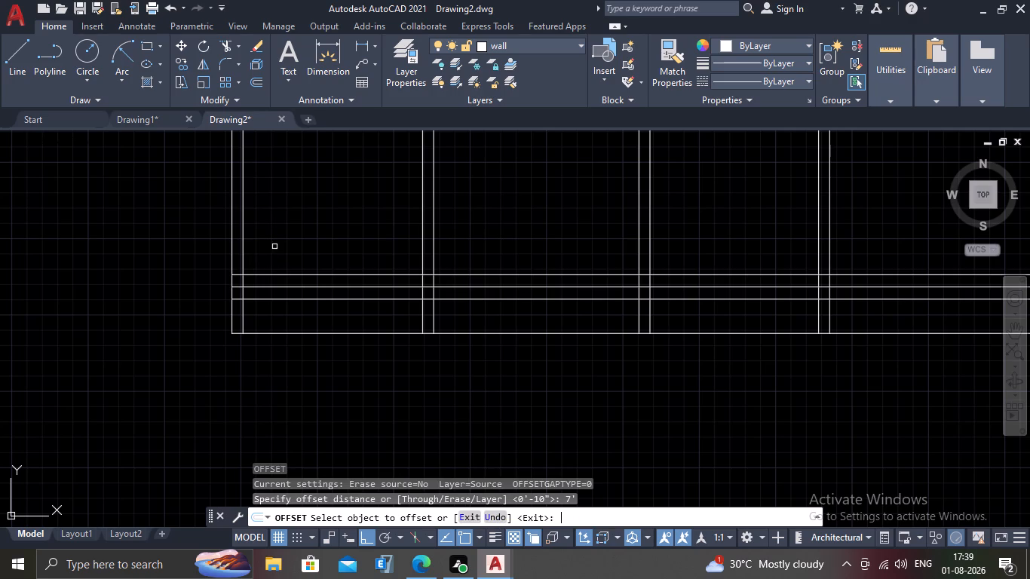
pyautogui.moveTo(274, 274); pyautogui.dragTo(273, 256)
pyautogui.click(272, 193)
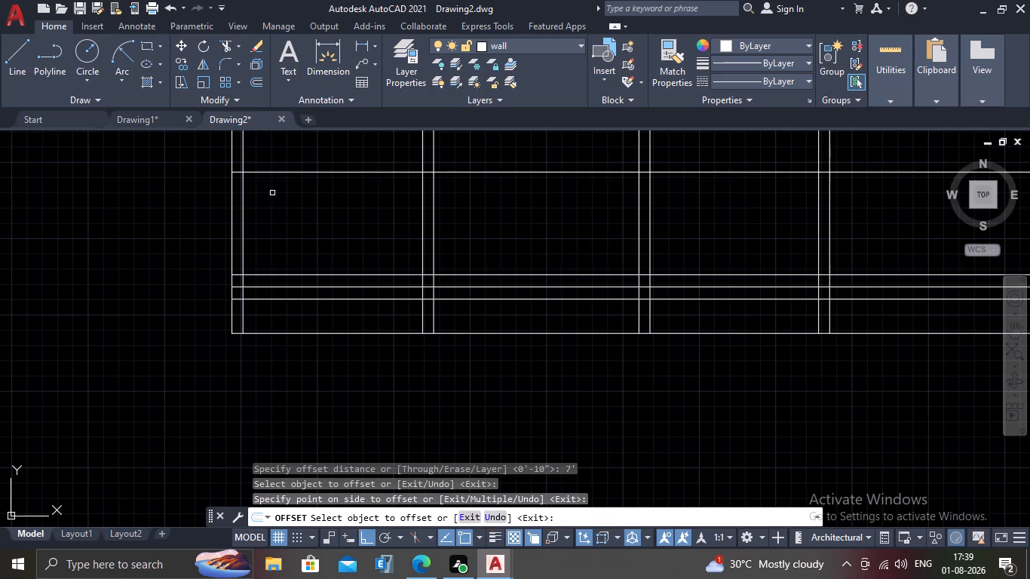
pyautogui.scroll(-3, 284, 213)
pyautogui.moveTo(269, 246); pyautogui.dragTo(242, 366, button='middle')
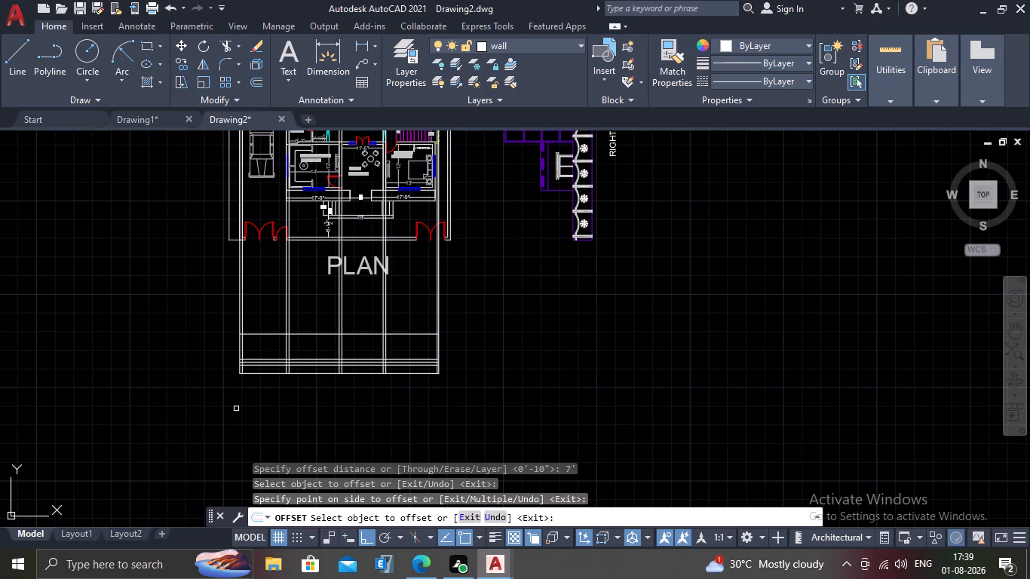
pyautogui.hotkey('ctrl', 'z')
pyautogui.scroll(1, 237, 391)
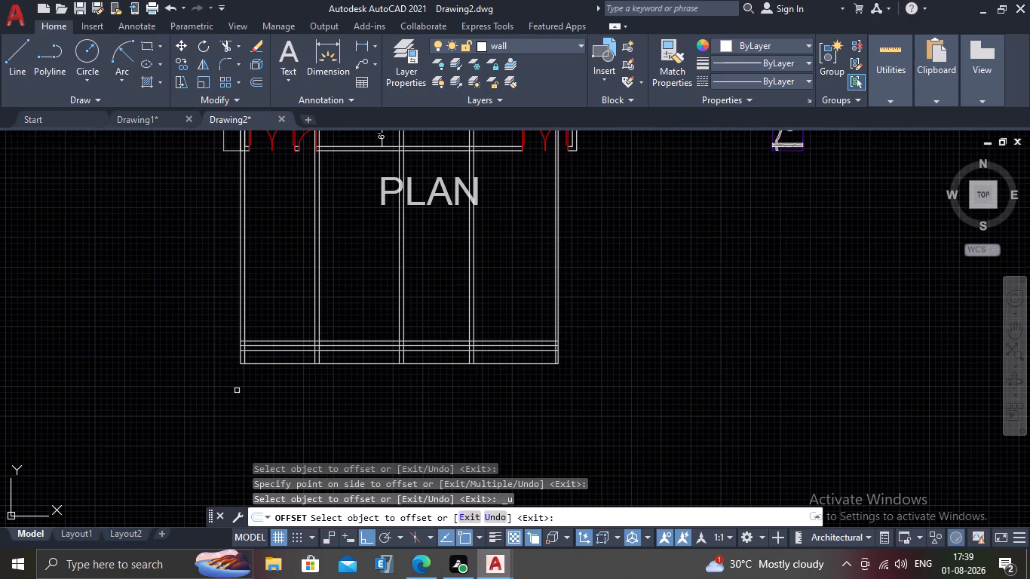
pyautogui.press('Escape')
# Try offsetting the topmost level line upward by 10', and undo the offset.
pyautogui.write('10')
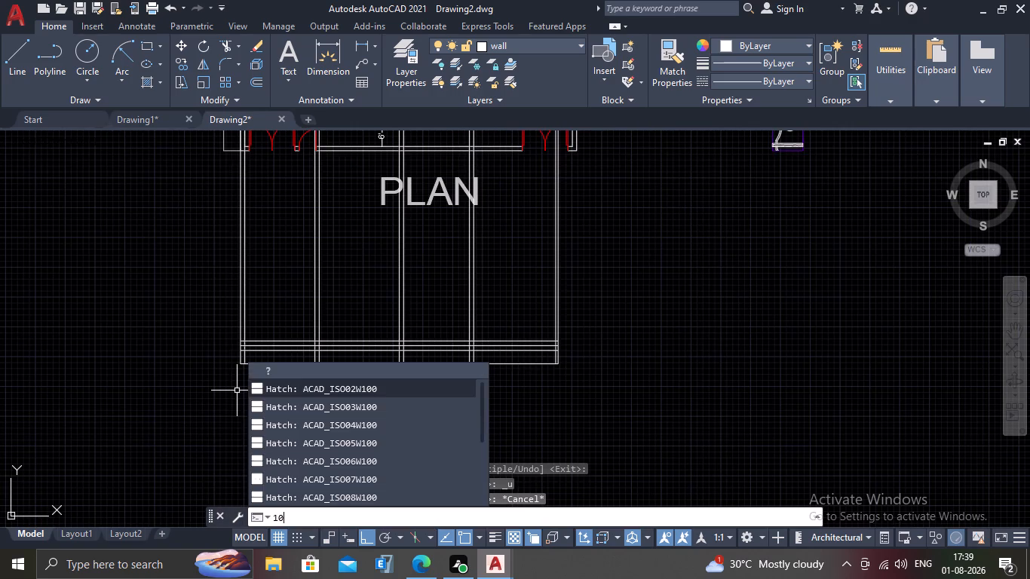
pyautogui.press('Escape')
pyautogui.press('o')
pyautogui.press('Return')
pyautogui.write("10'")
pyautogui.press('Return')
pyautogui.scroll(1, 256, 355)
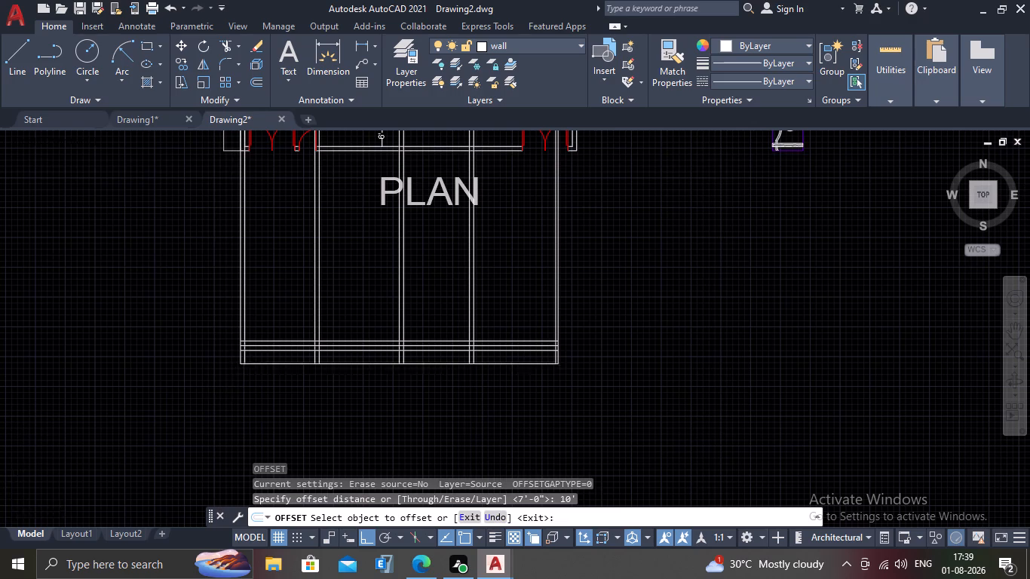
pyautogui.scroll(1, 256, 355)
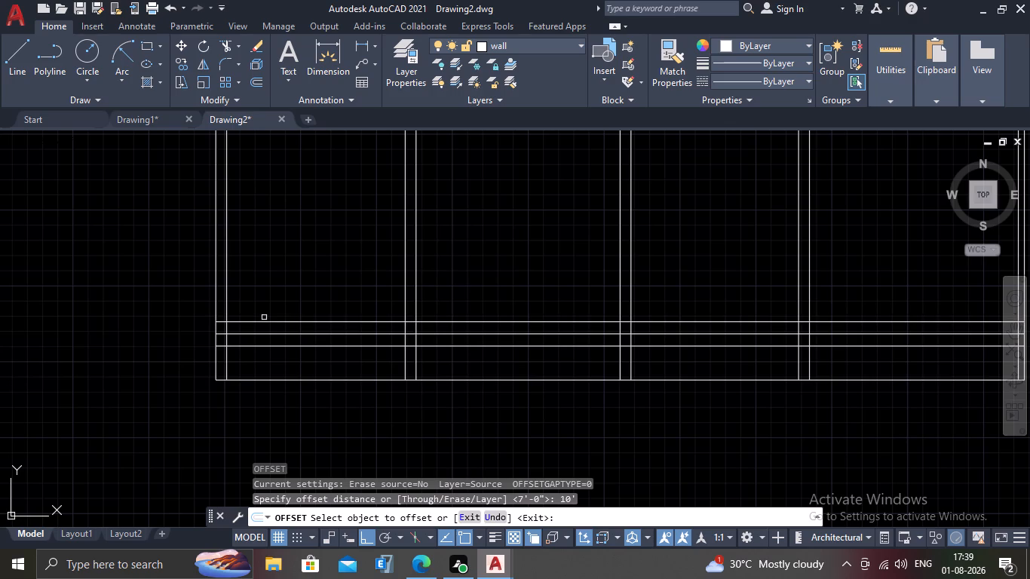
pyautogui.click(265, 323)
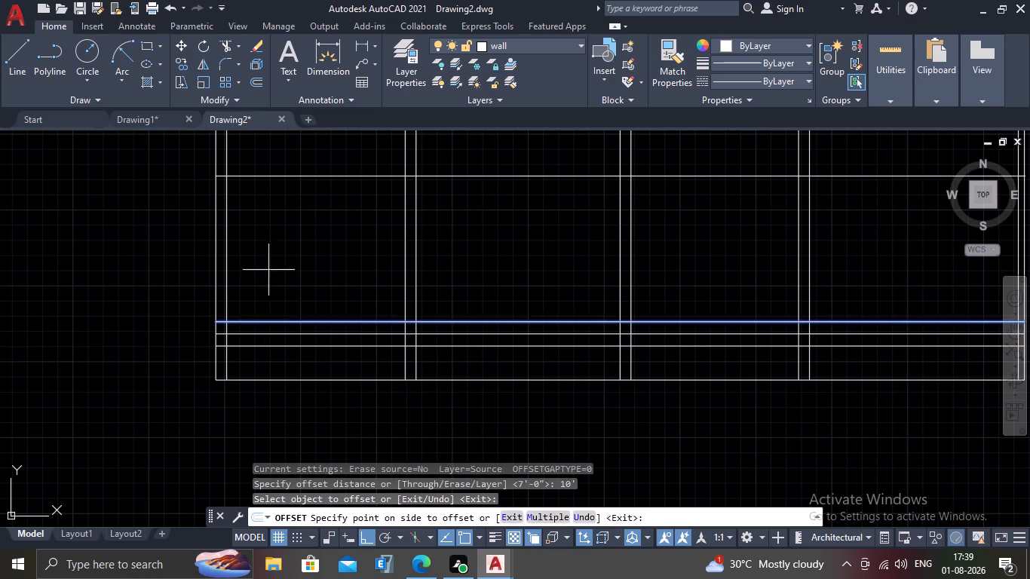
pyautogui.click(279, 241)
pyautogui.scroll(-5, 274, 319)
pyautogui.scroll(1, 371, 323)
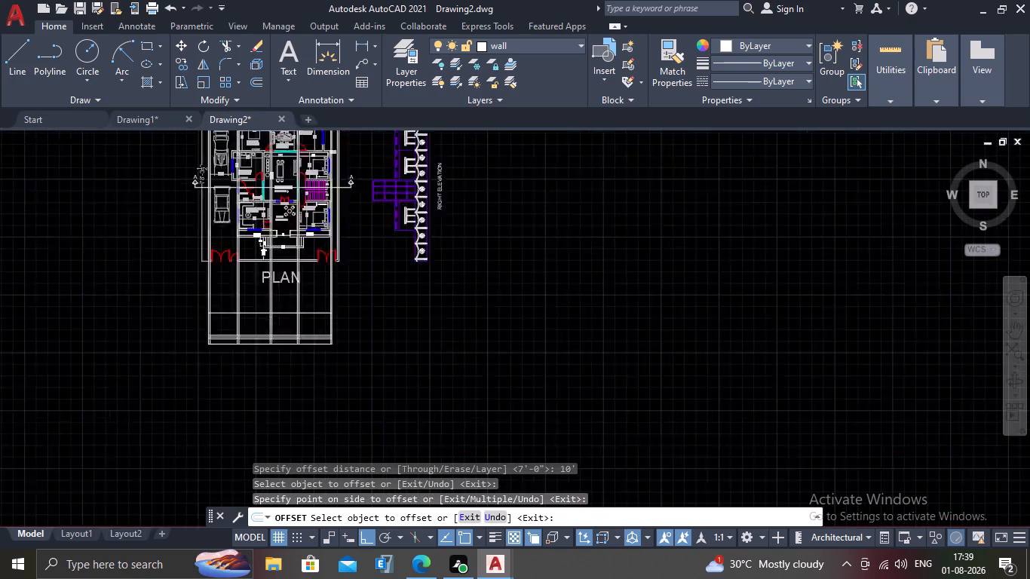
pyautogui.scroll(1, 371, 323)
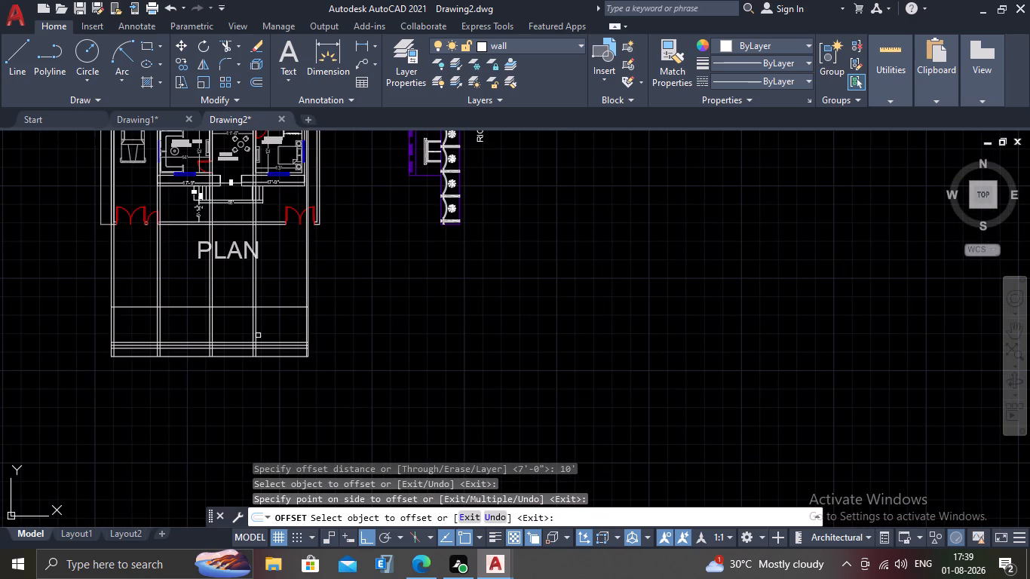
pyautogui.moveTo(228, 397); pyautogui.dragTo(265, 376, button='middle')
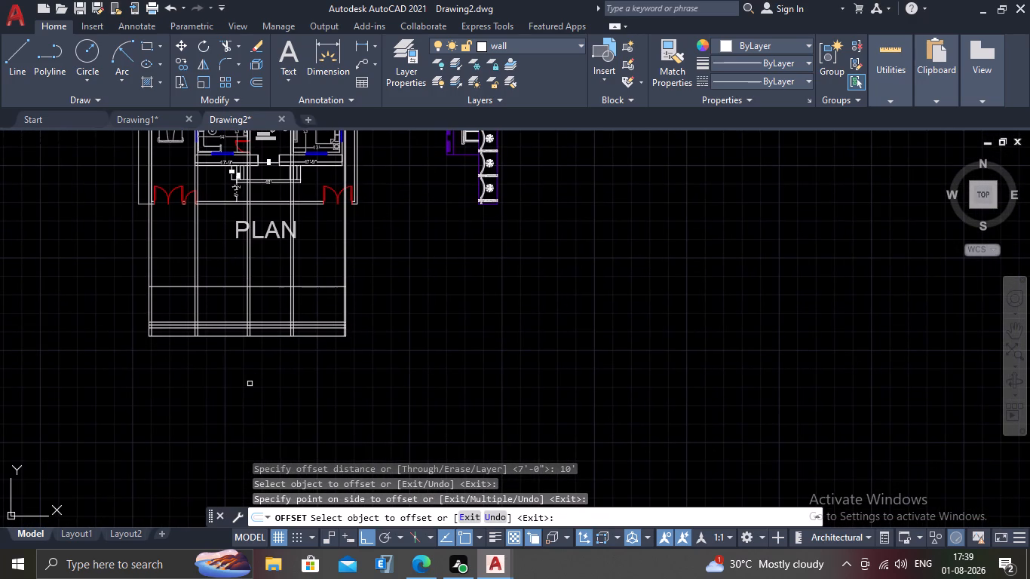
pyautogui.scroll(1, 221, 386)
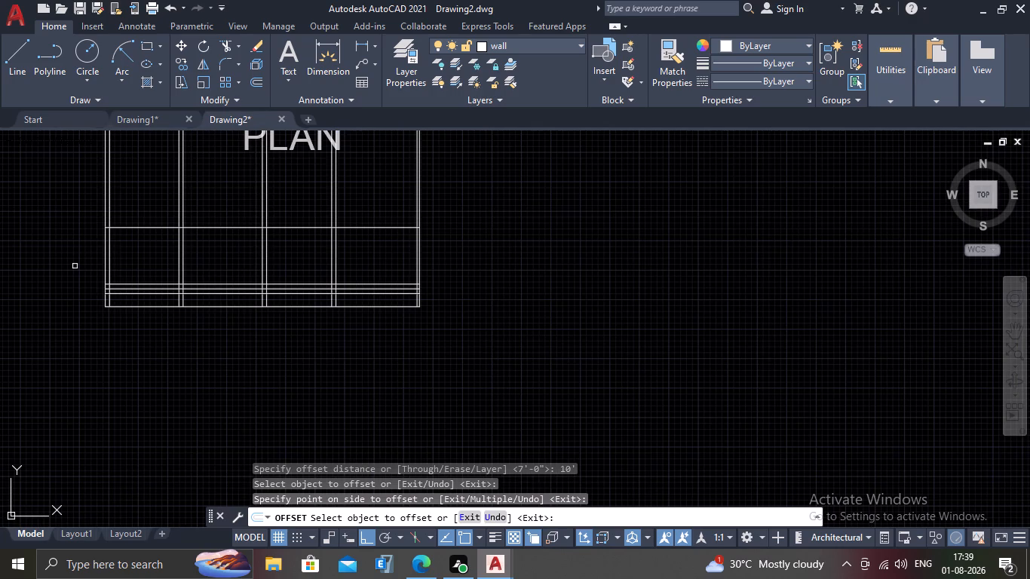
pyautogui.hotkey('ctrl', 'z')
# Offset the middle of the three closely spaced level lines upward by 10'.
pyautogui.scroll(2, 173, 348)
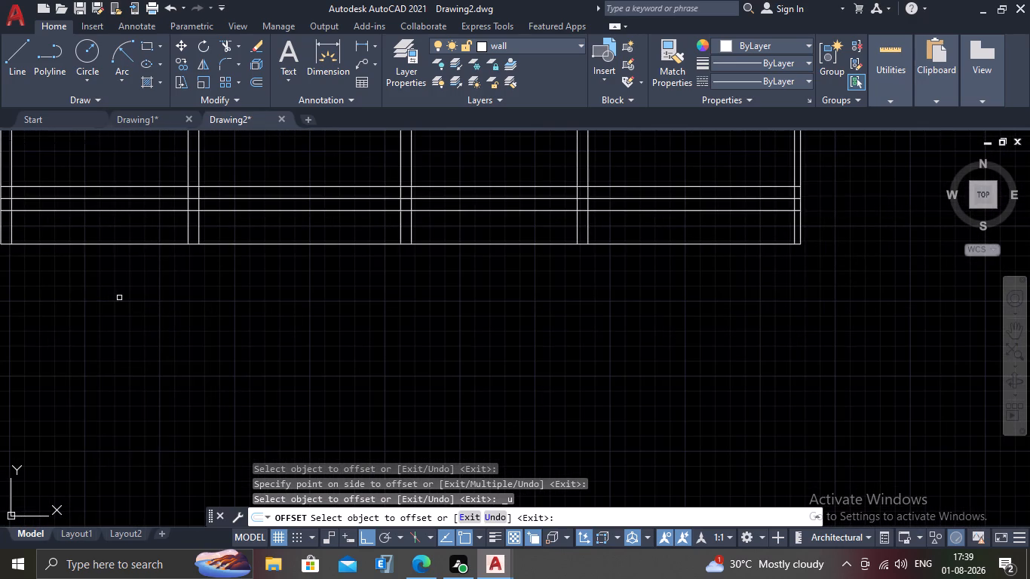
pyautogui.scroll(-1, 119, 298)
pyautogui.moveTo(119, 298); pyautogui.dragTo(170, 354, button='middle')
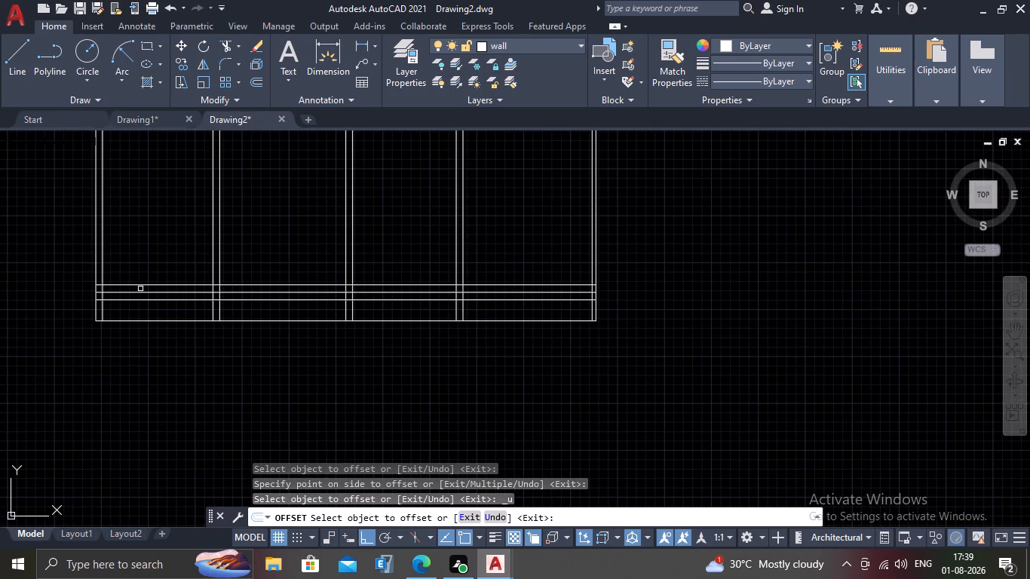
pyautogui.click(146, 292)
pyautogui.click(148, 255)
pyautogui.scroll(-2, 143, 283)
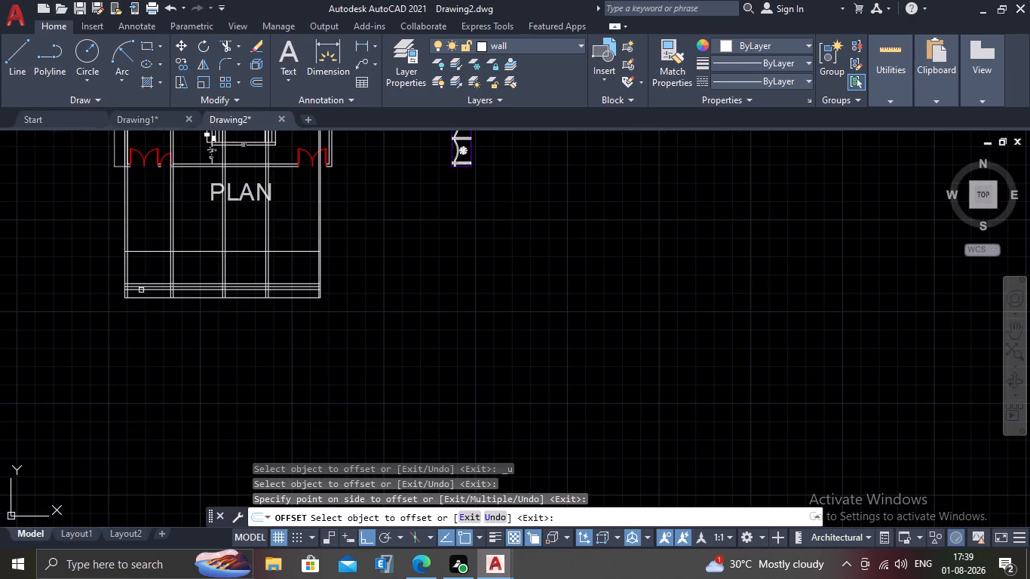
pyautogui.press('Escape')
# Erase the three upper level lines, keeping only the base line and the 28" level line.
pyautogui.scroll(-2, 125, 335)
pyautogui.moveTo(126, 335); pyautogui.dragTo(201, 316, button='middle')
pyautogui.scroll(2, 185, 305)
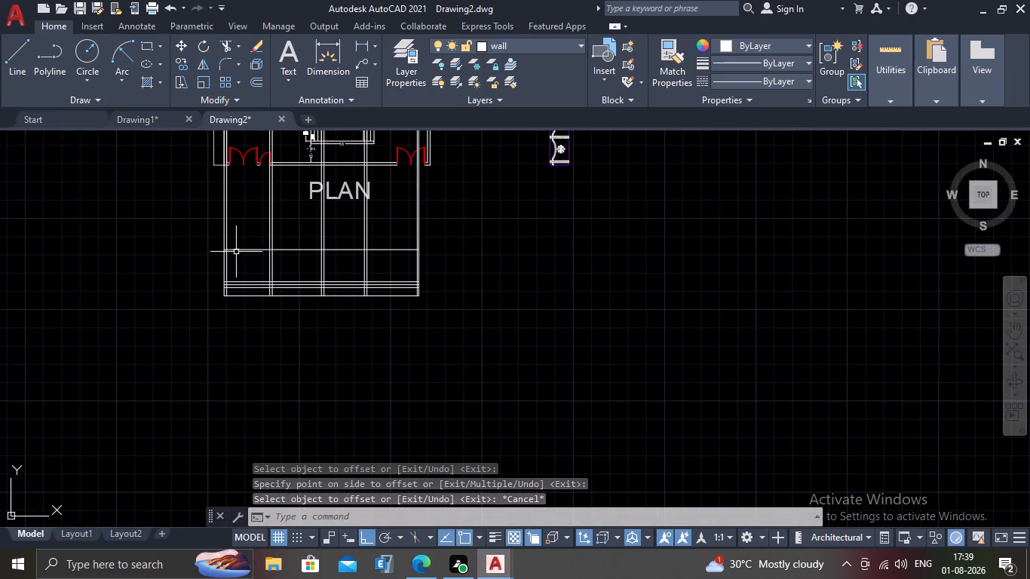
pyautogui.scroll(1, 446, 314)
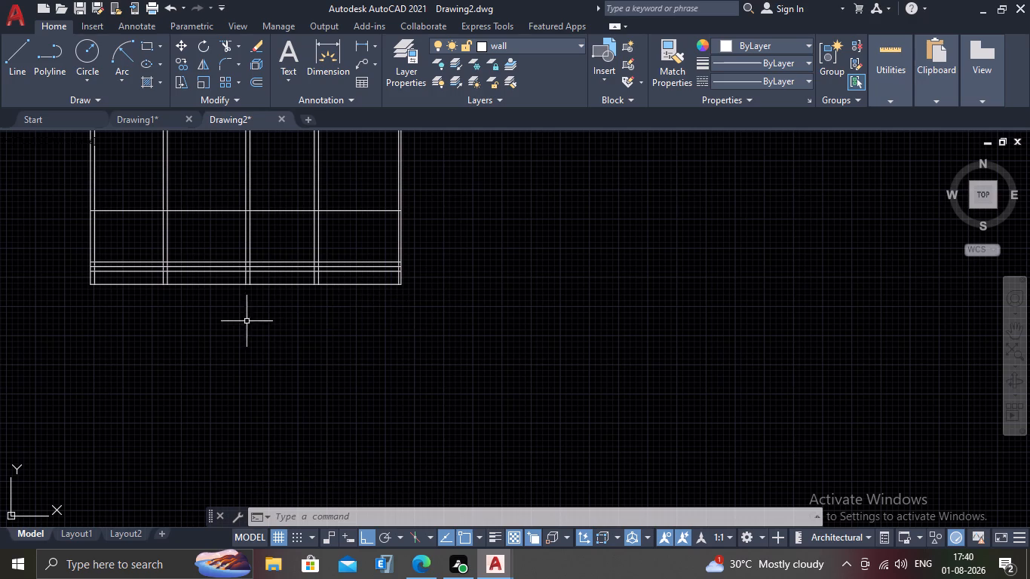
pyautogui.moveTo(201, 314); pyautogui.dragTo(303, 331, button='middle')
pyautogui.scroll(1, 214, 296)
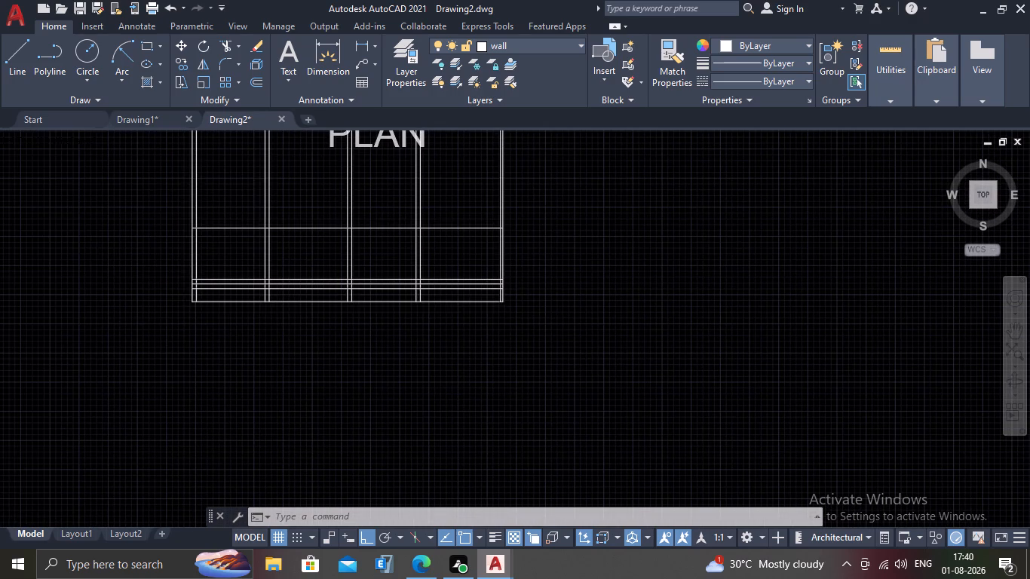
pyautogui.scroll(1, 208, 292)
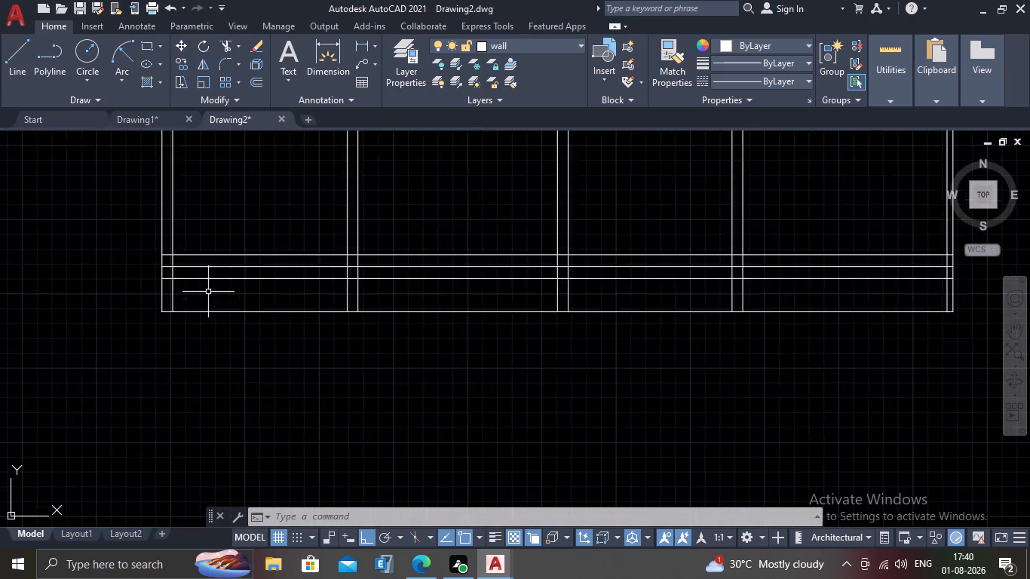
pyautogui.scroll(1, 208, 292)
pyautogui.scroll(-2, 208, 292)
pyautogui.click(250, 179)
pyautogui.click(231, 221)
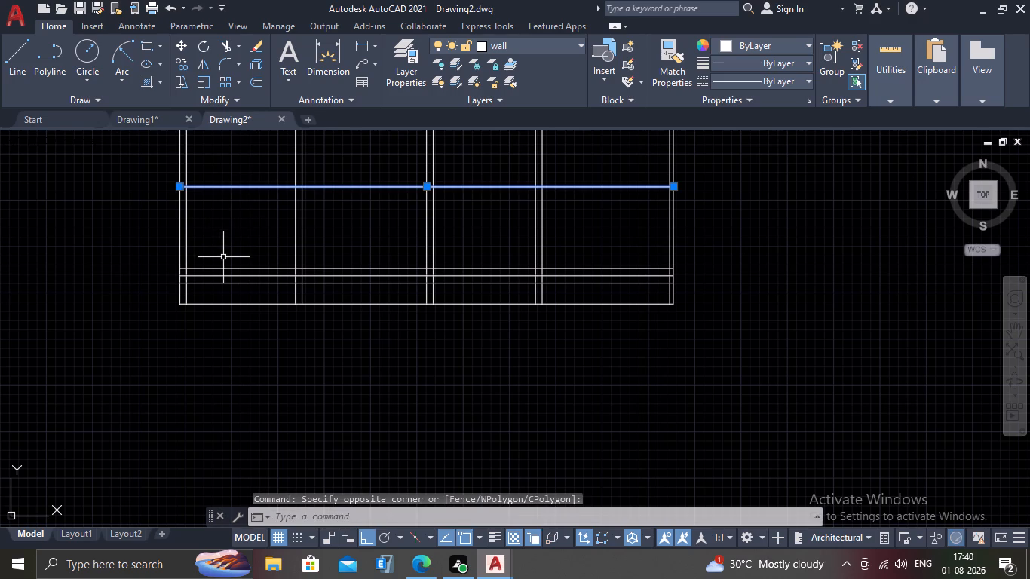
pyautogui.click(228, 256)
pyautogui.click(220, 279)
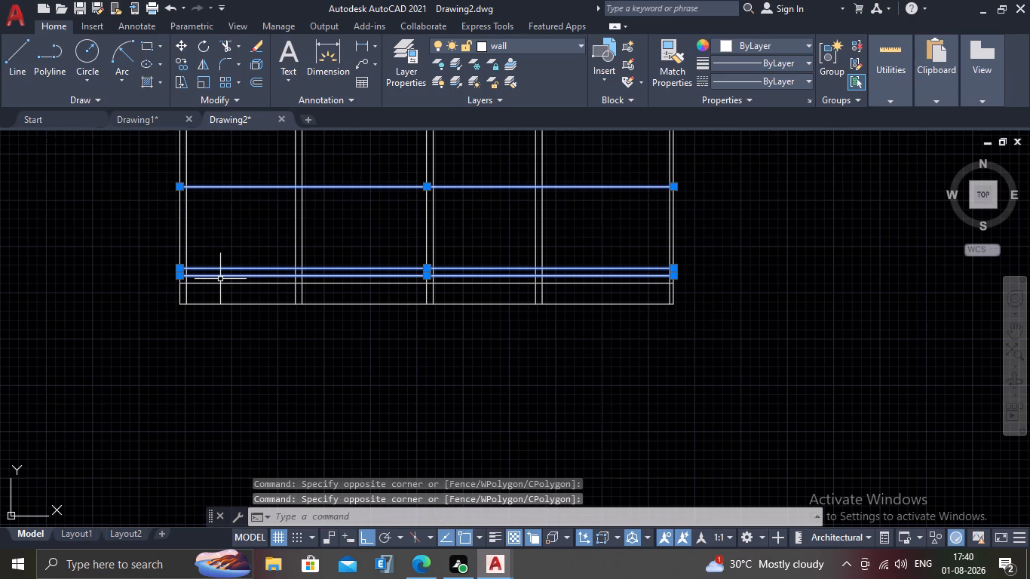
pyautogui.press('Delete')
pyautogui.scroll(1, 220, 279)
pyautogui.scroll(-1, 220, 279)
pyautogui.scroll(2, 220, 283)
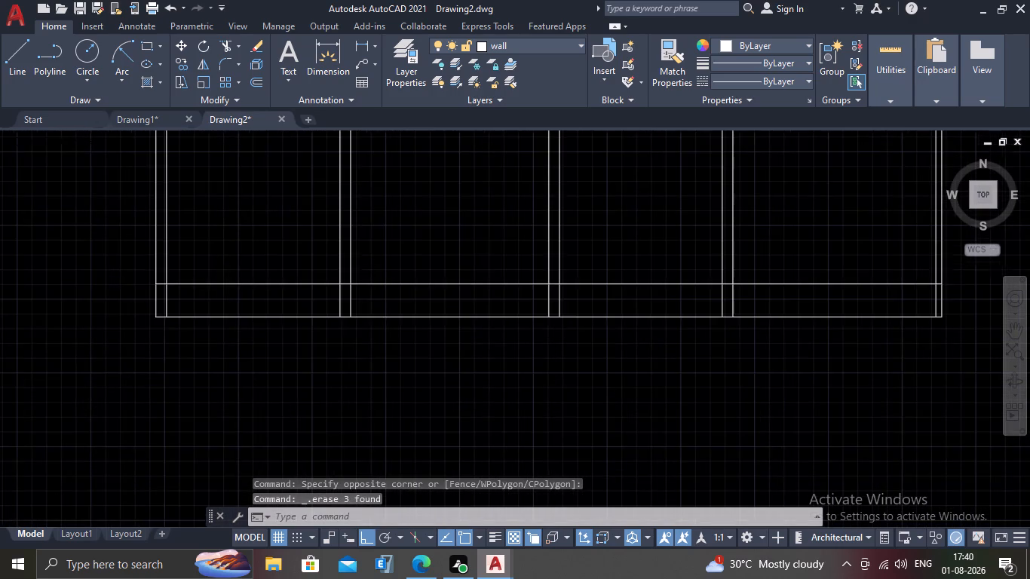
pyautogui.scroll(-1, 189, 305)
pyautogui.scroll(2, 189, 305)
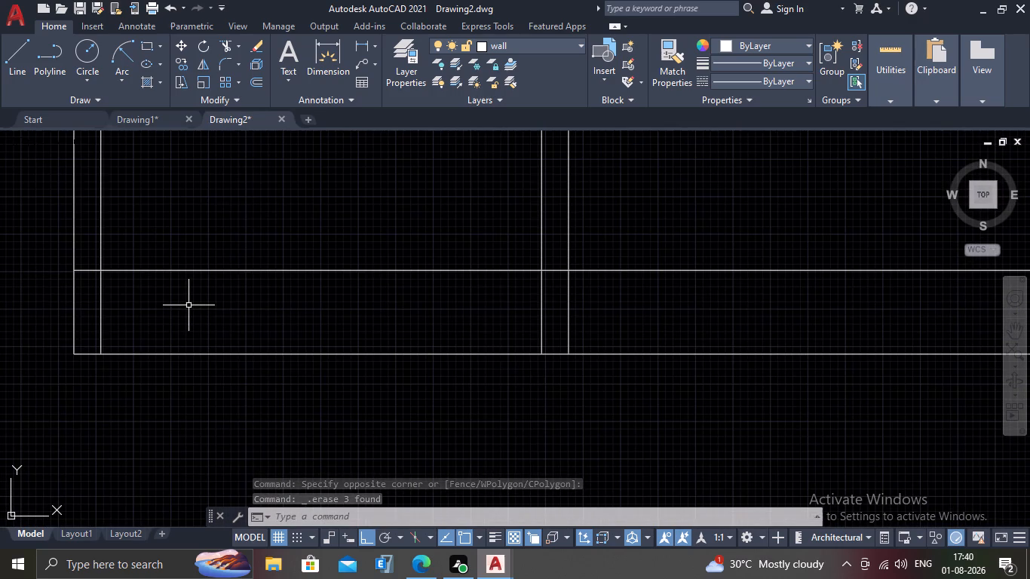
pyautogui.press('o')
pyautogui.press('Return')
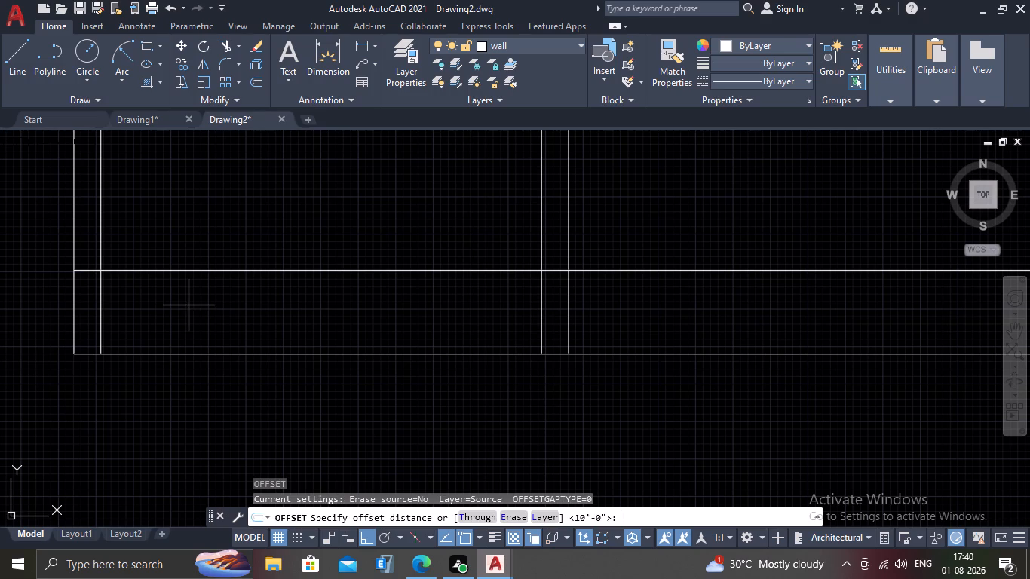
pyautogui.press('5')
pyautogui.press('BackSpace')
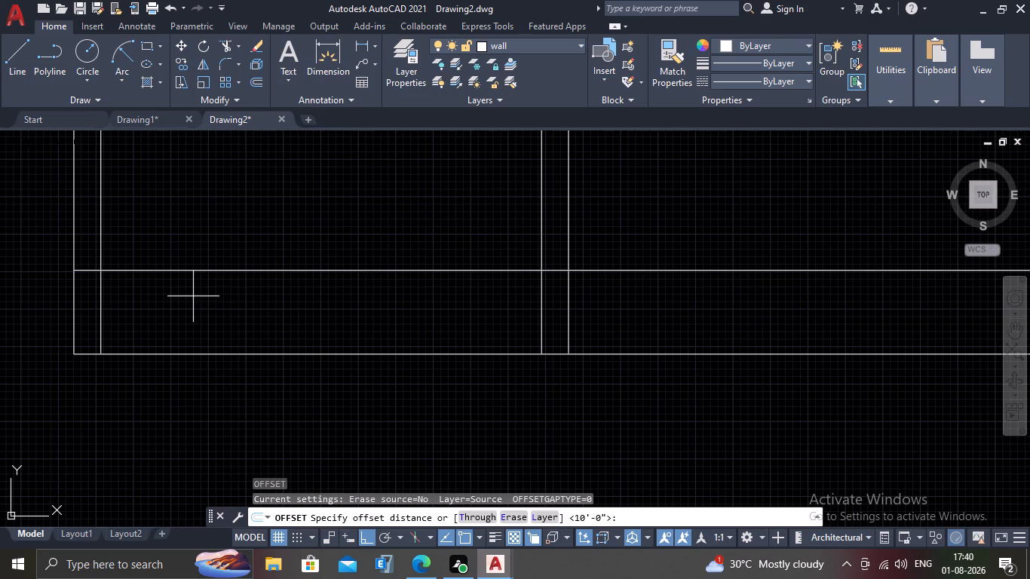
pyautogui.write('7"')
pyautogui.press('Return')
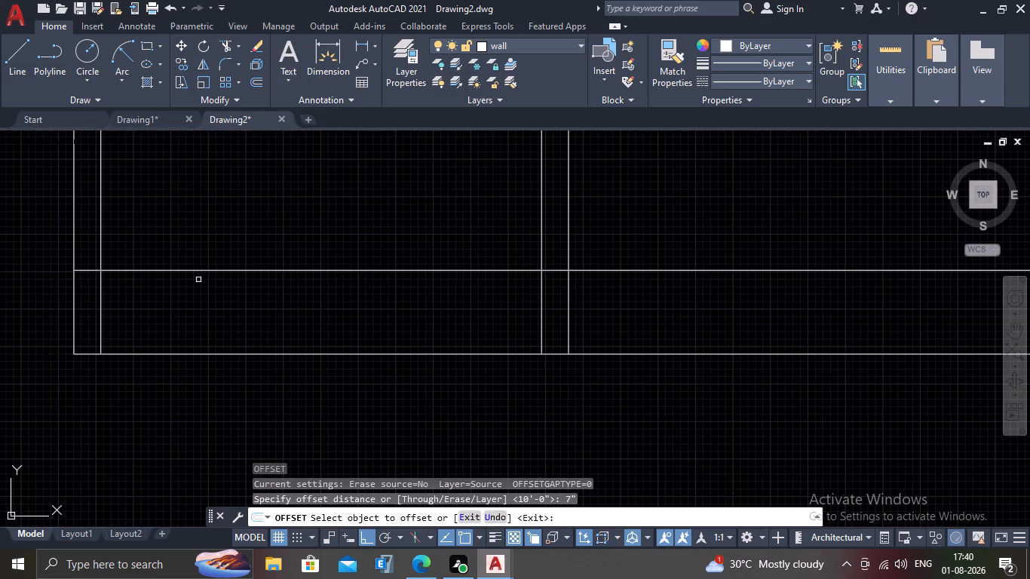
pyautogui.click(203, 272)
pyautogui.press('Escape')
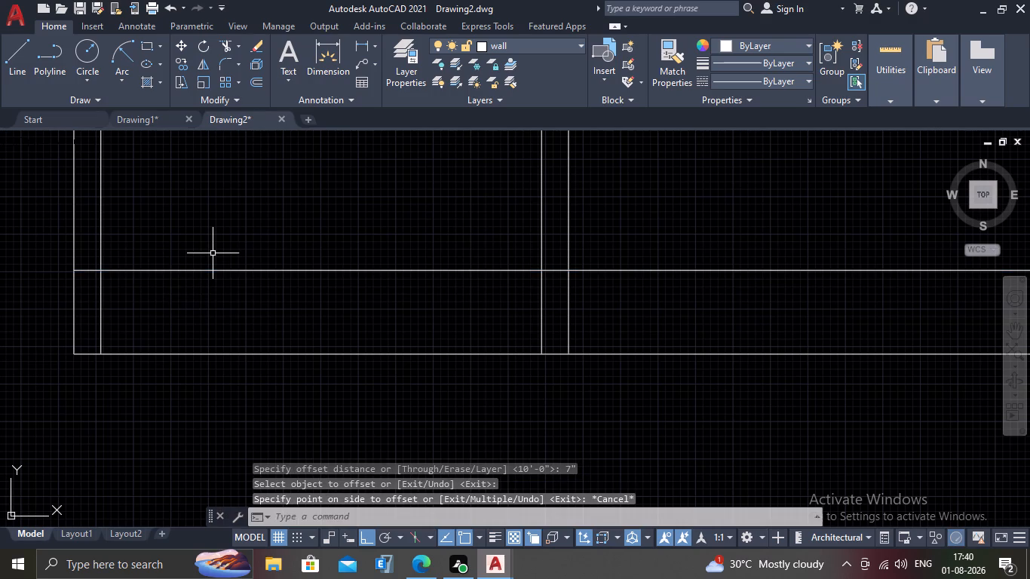
# Offset the 28" level line upward by 5", and offset the resulting line upward by another 5".
pyautogui.press('o')
pyautogui.press('Return')
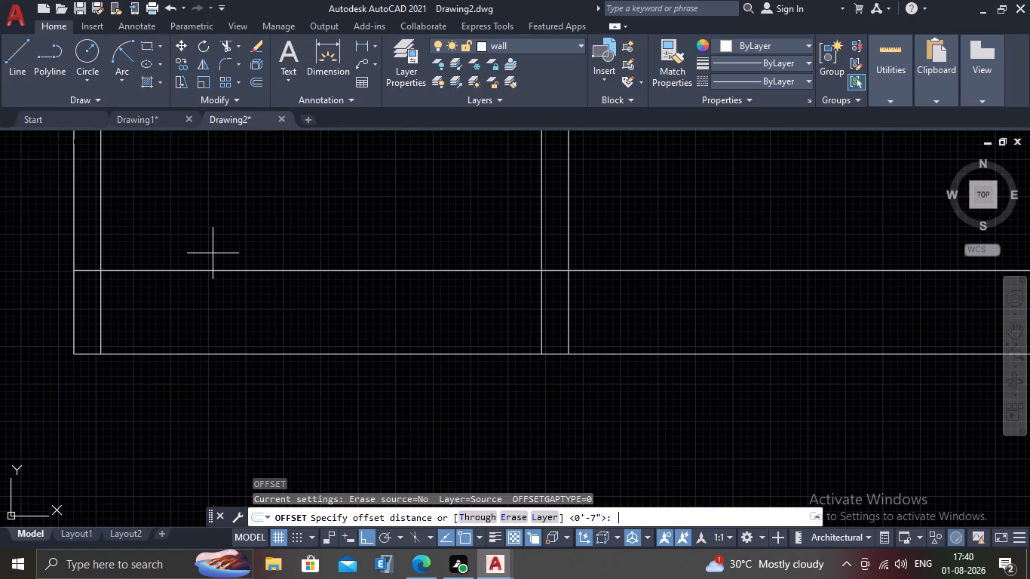
pyautogui.write('5"')
pyautogui.press('Return')
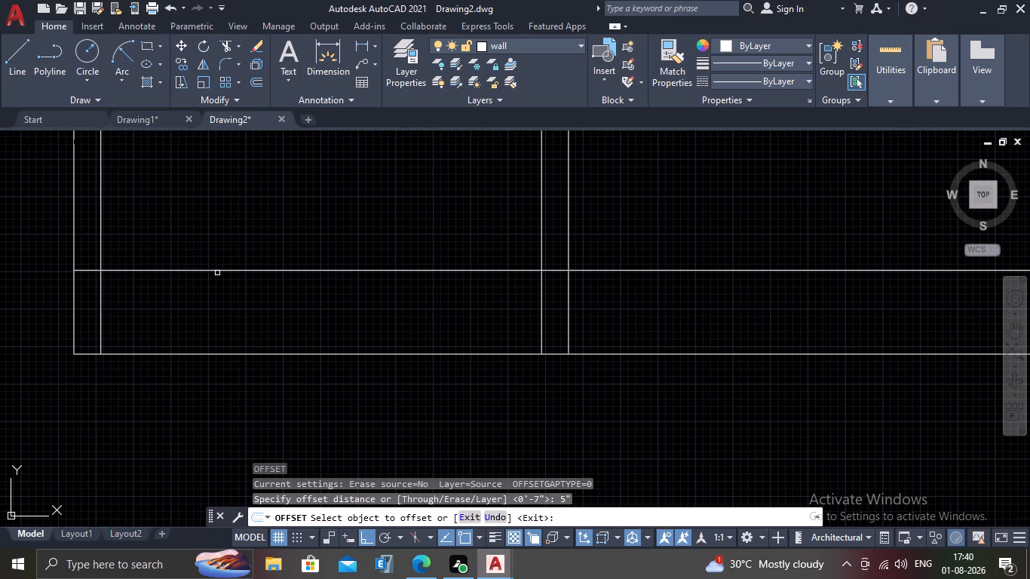
pyautogui.click(217, 268)
pyautogui.click(221, 253)
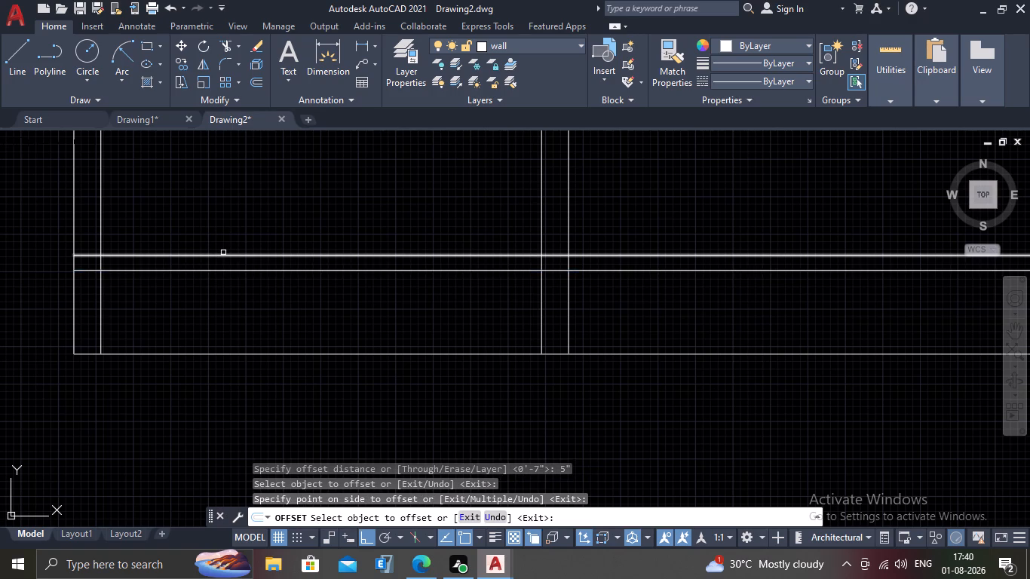
pyautogui.click(222, 255)
pyautogui.click(222, 236)
pyautogui.scroll(-3, 219, 256)
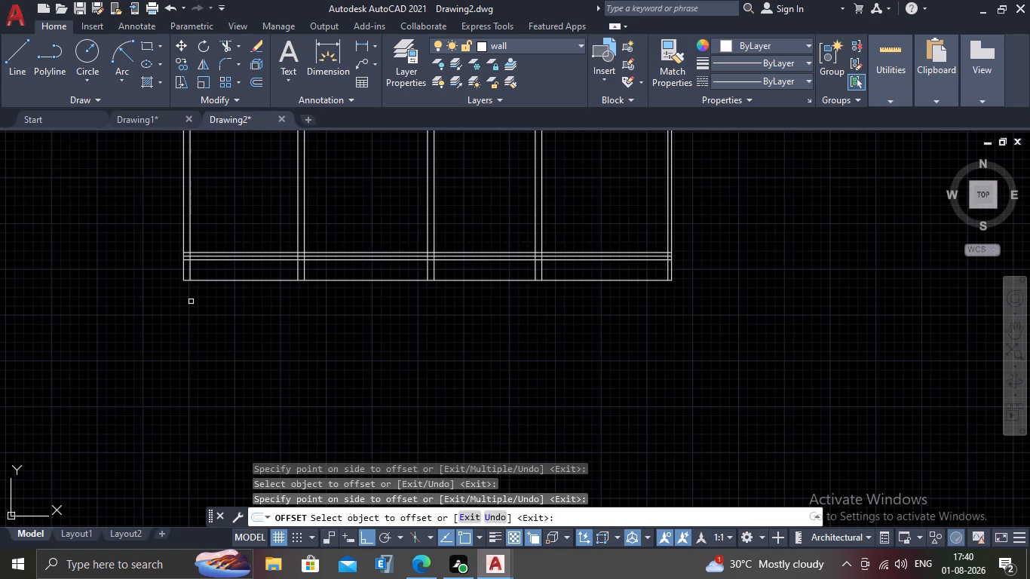
pyautogui.press('Escape')
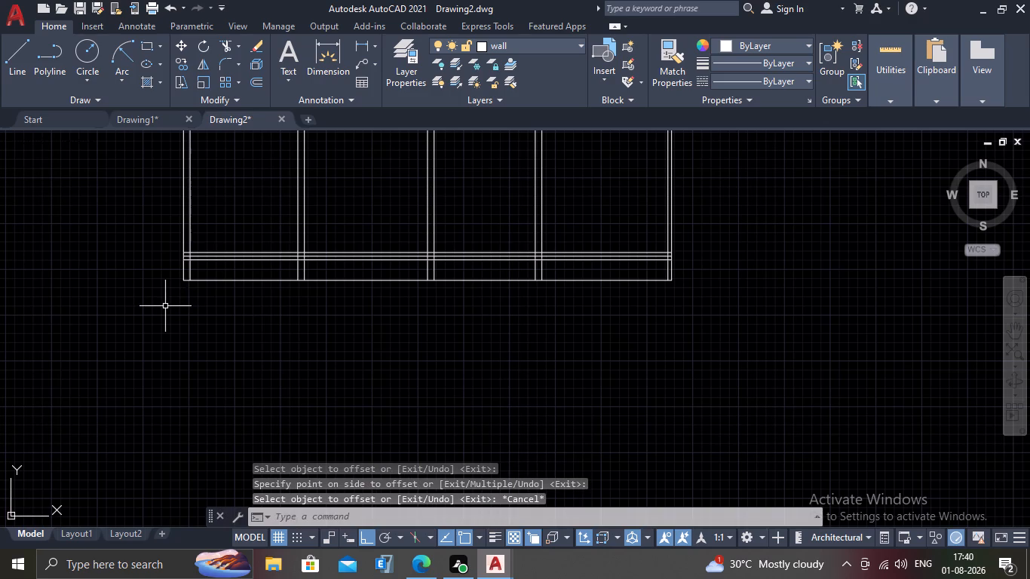
pyautogui.scroll(1, 179, 250)
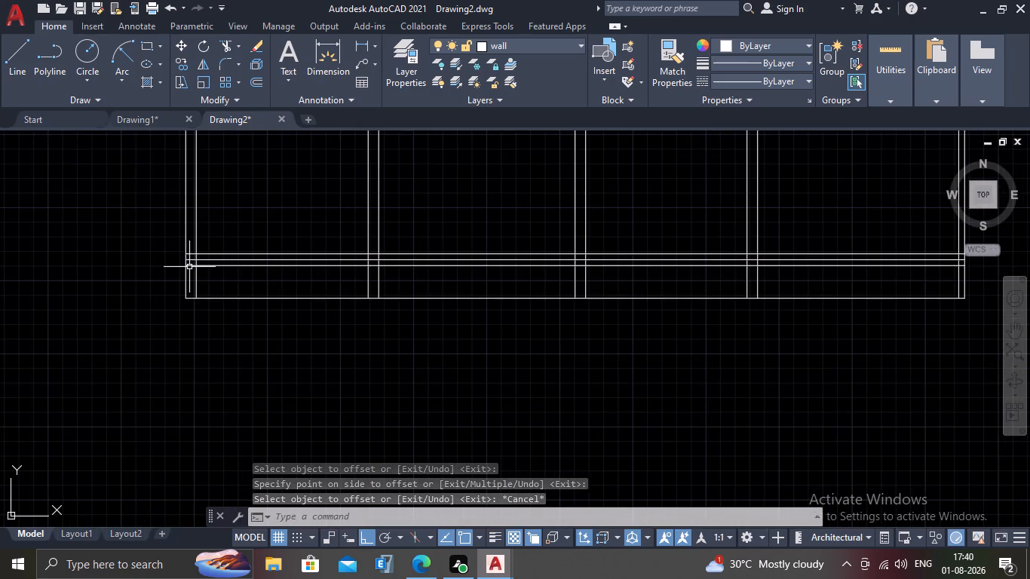
# Examine the base line and the three closely spaced level lines where they cross the projected vertical wall lines of the elevation.
pyautogui.moveTo(188, 267); pyautogui.dragTo(126, 281, button='middle')
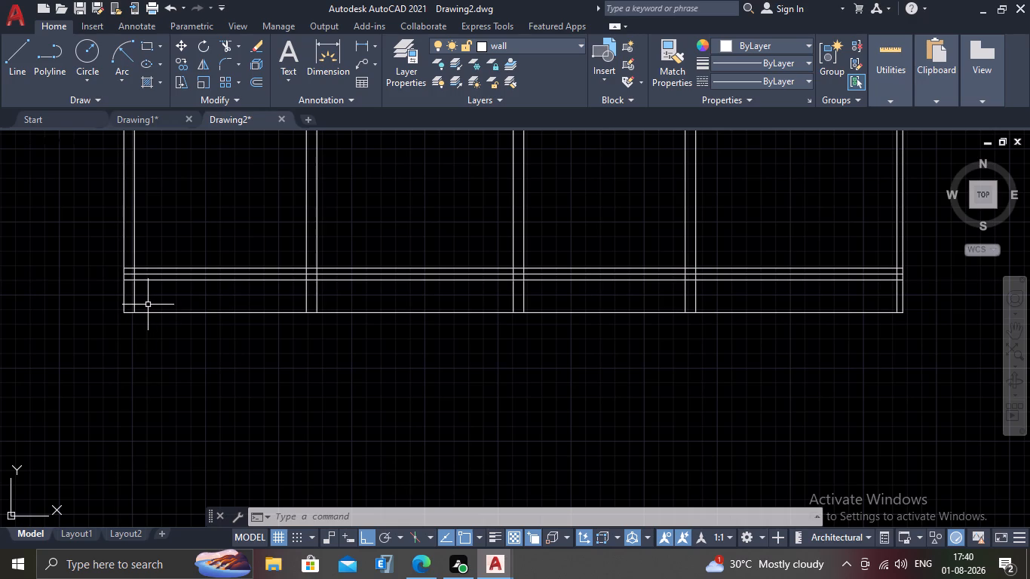
pyautogui.scroll(1, 167, 264)
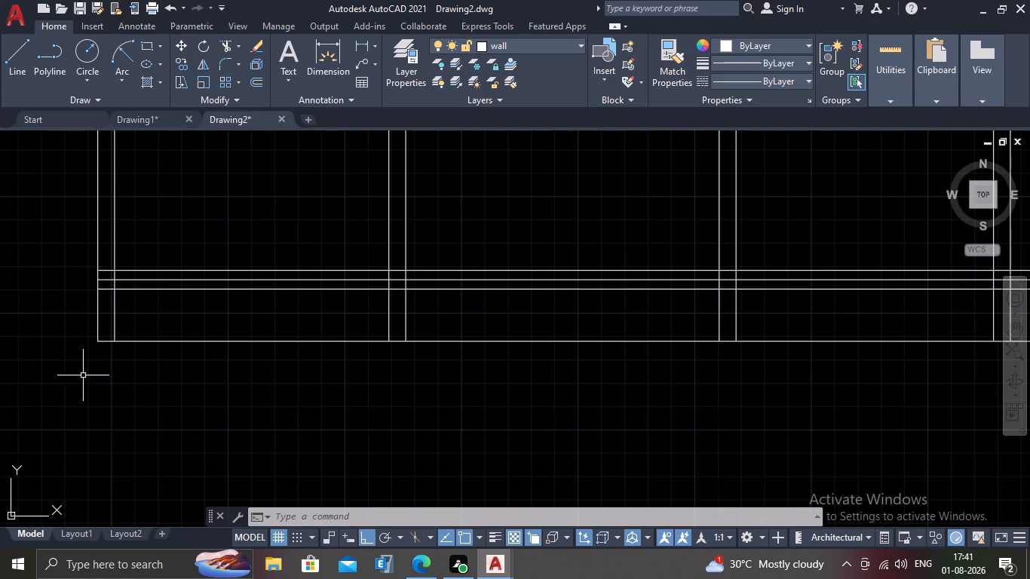
pyautogui.scroll(2, 93, 296)
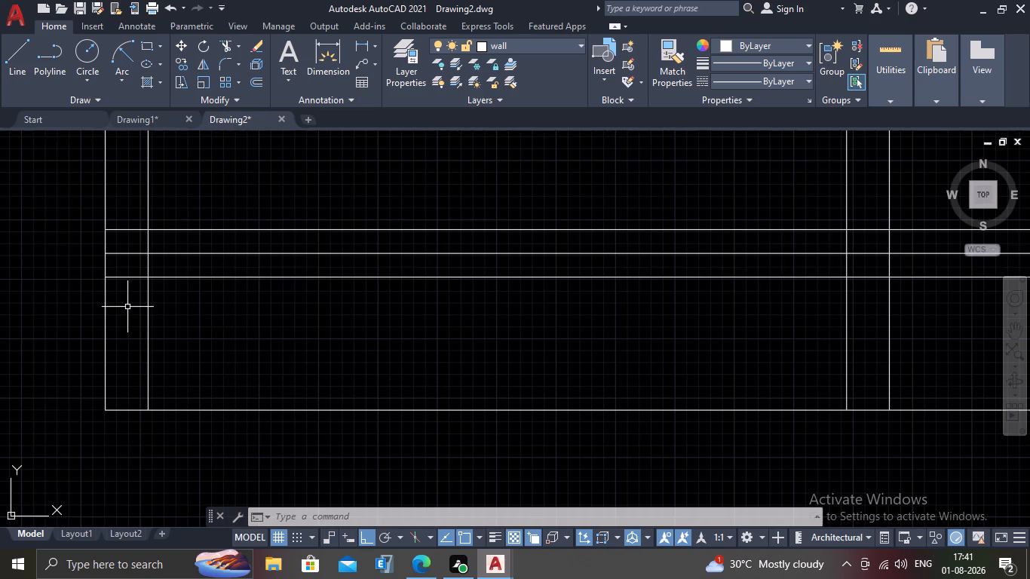
pyautogui.scroll(-2, 128, 308)
pyautogui.moveTo(195, 308); pyautogui.dragTo(128, 352, button='middle')
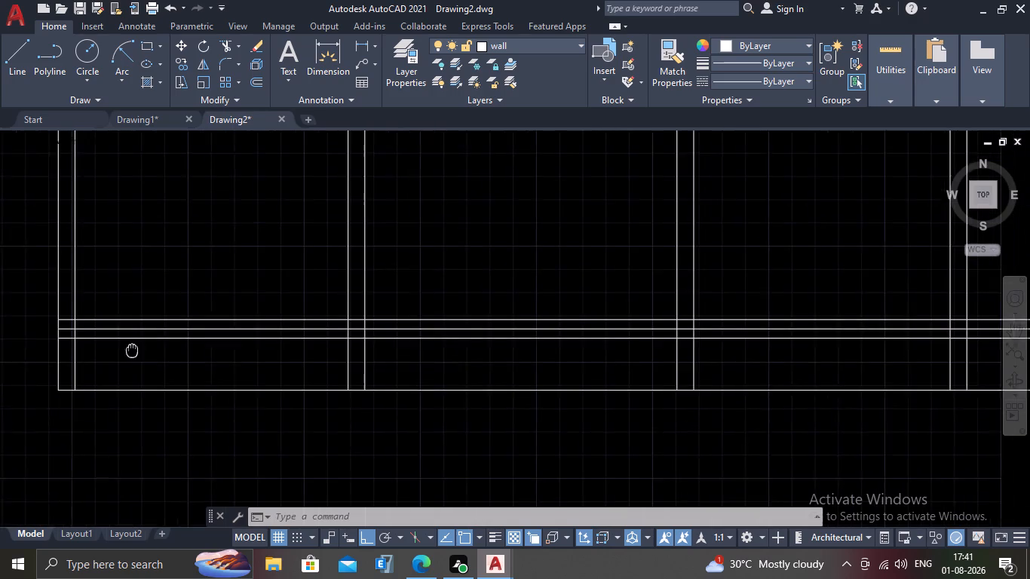
pyautogui.moveTo(128, 352); pyautogui.dragTo(119, 357, button='middle')
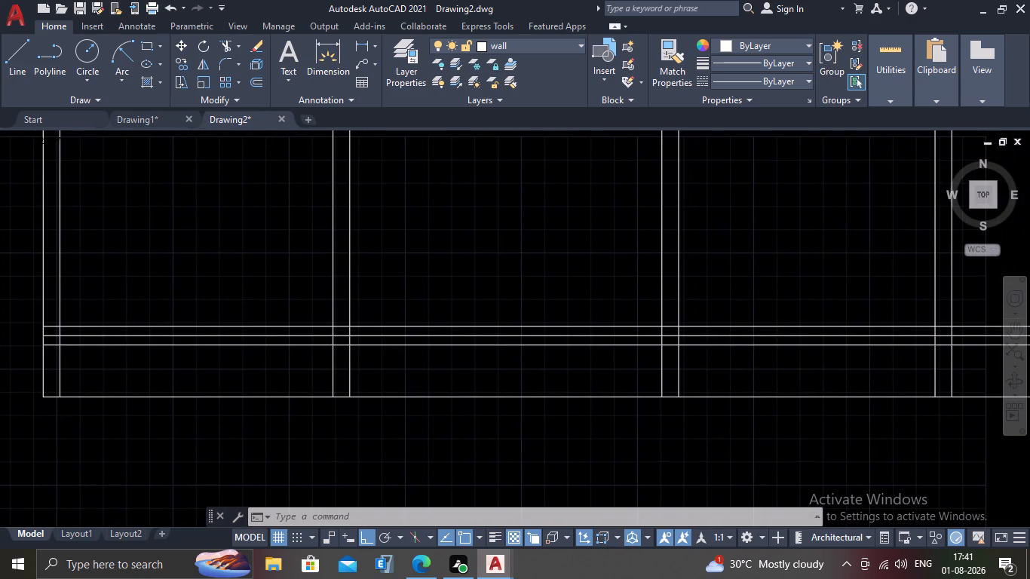
pyautogui.scroll(1, 92, 375)
pyautogui.moveTo(66, 349); pyautogui.dragTo(173, 367, button='middle')
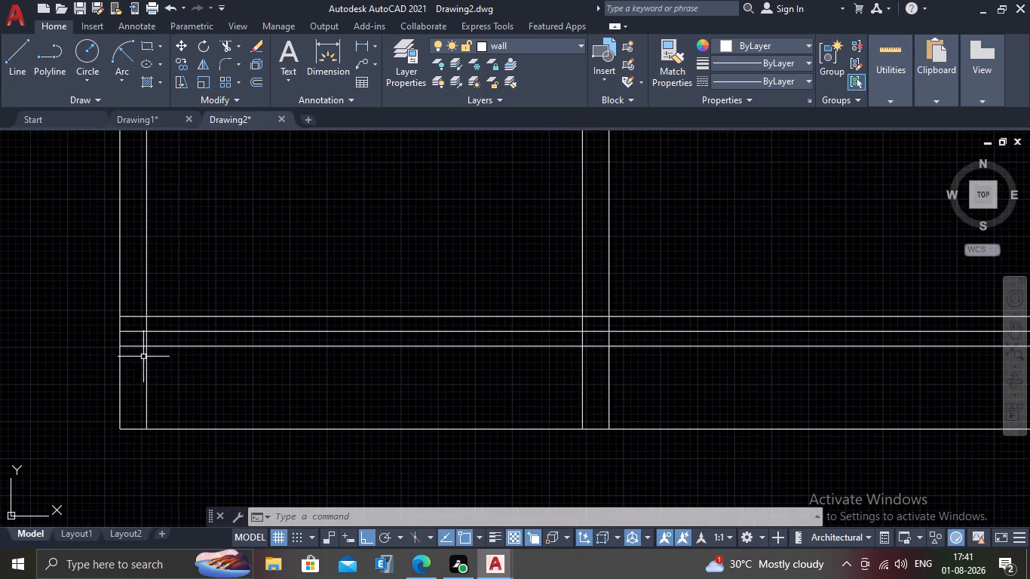
pyautogui.scroll(1, 134, 333)
pyautogui.scroll(-2, 134, 333)
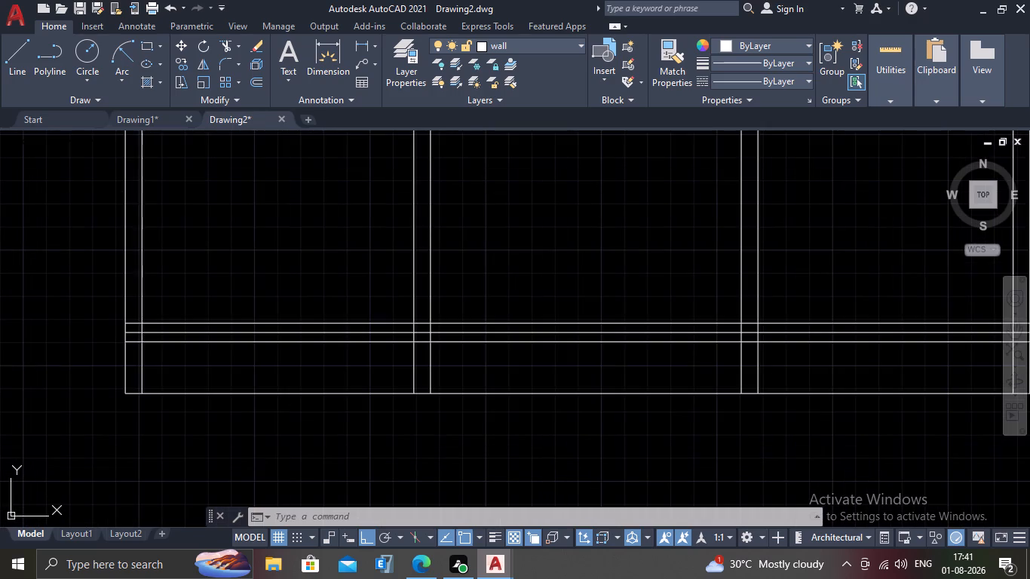
pyautogui.scroll(-4, 134, 333)
pyautogui.scroll(1, 128, 400)
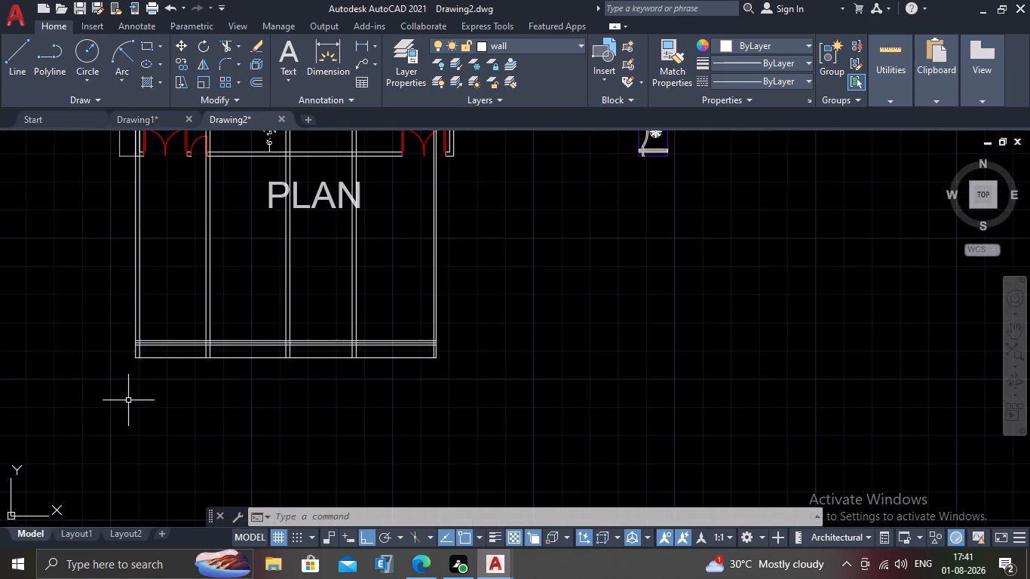
pyautogui.scroll(2, 145, 363)
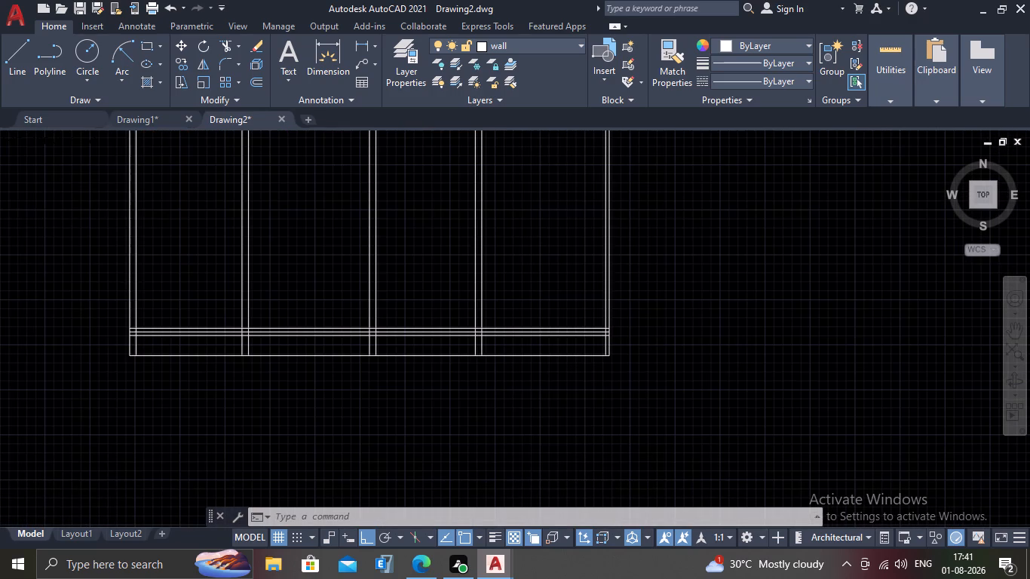
pyautogui.scroll(-1, 189, 328)
# Trim the three closely spaced level lines out of the leftmost bay, between the first and second pairs of vertical wall lines.
pyautogui.moveTo(189, 328); pyautogui.dragTo(245, 321, button='middle')
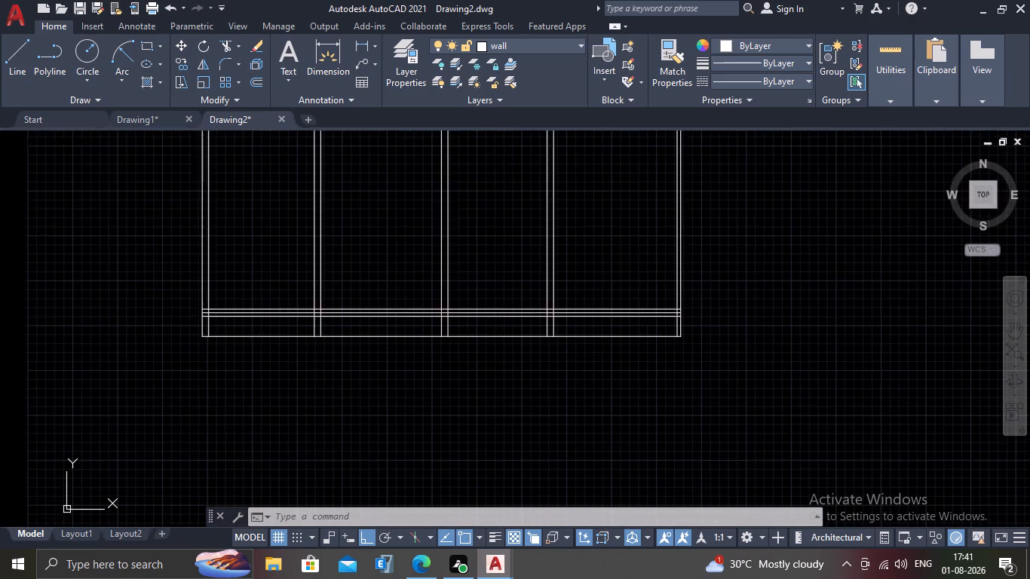
pyautogui.scroll(1, 245, 321)
pyautogui.write('TR')
pyautogui.press('Return')
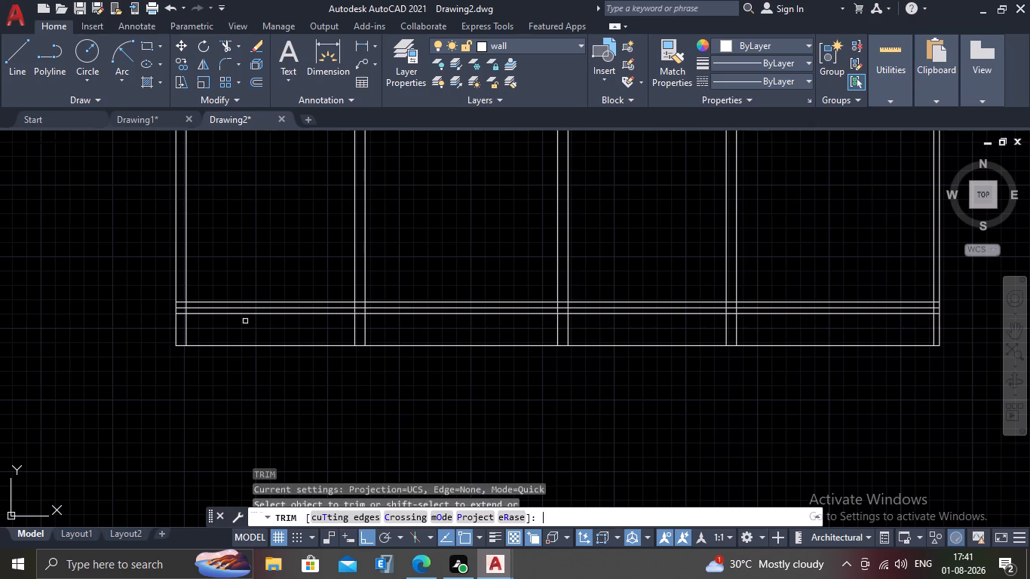
pyautogui.scroll(2, 242, 303)
pyautogui.click(244, 270)
pyautogui.click(225, 362)
pyautogui.scroll(2, 522, 318)
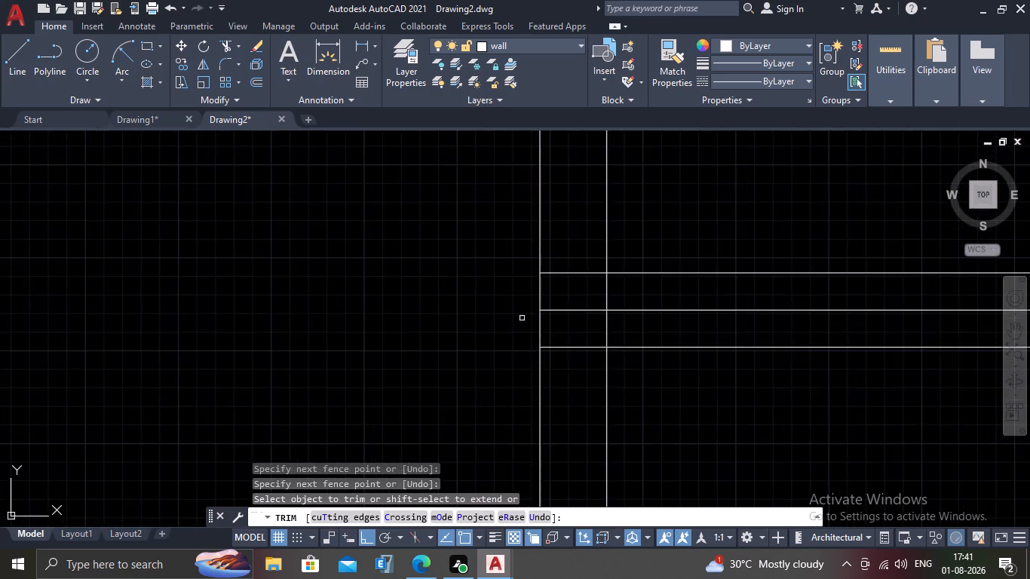
pyautogui.scroll(-5, 522, 318)
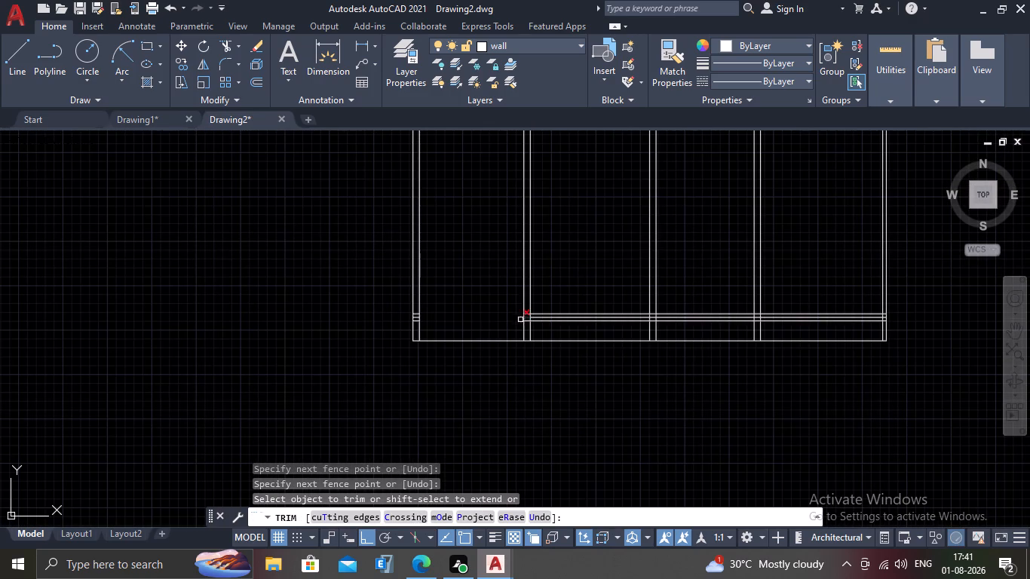
pyautogui.scroll(2, 529, 320)
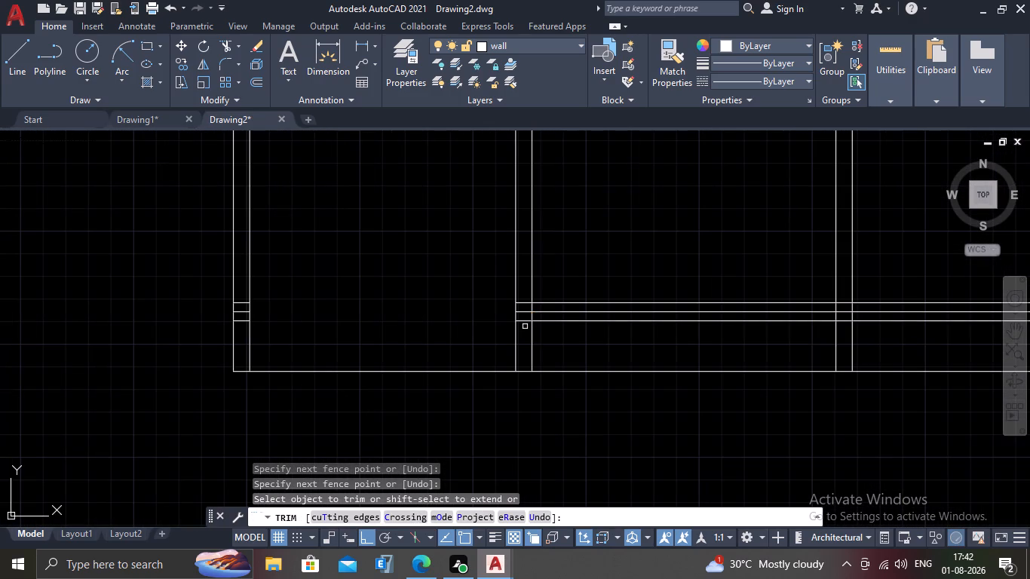
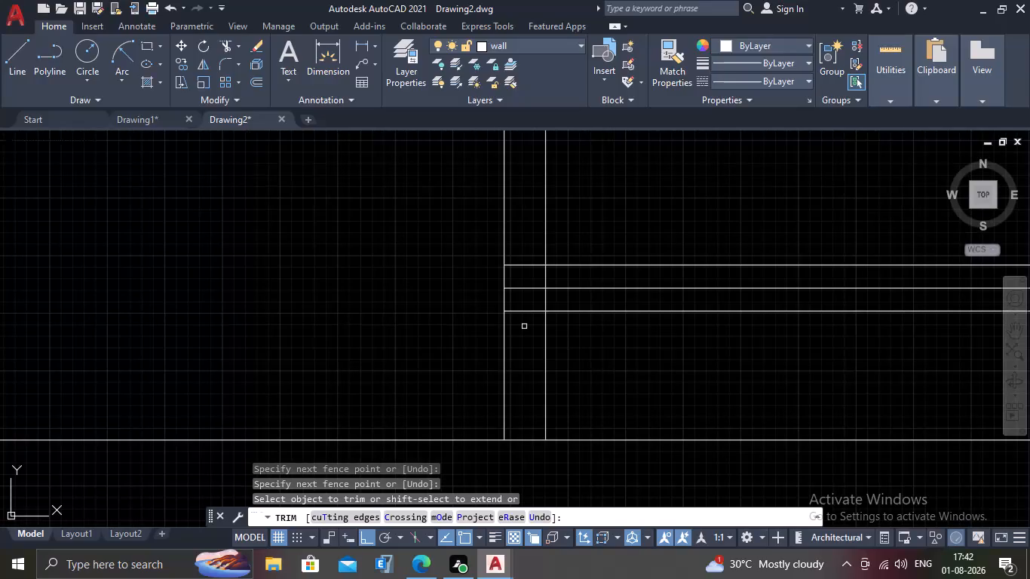
# Trim the lower two of the three level lines from inside the second and first pairs of vertical wall lines.
pyautogui.click(519, 286)
pyautogui.click(525, 324)
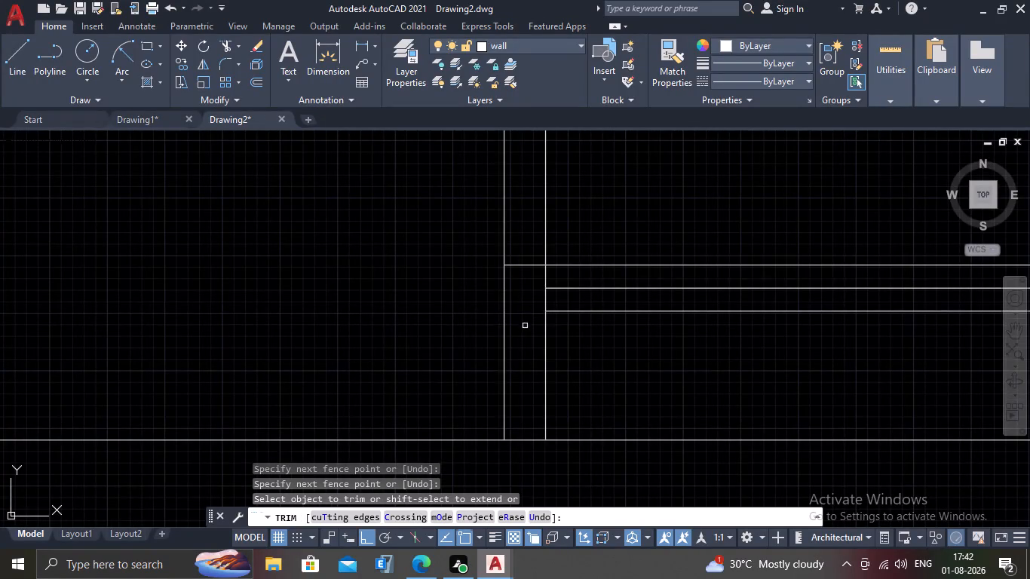
pyautogui.scroll(-2, 511, 357)
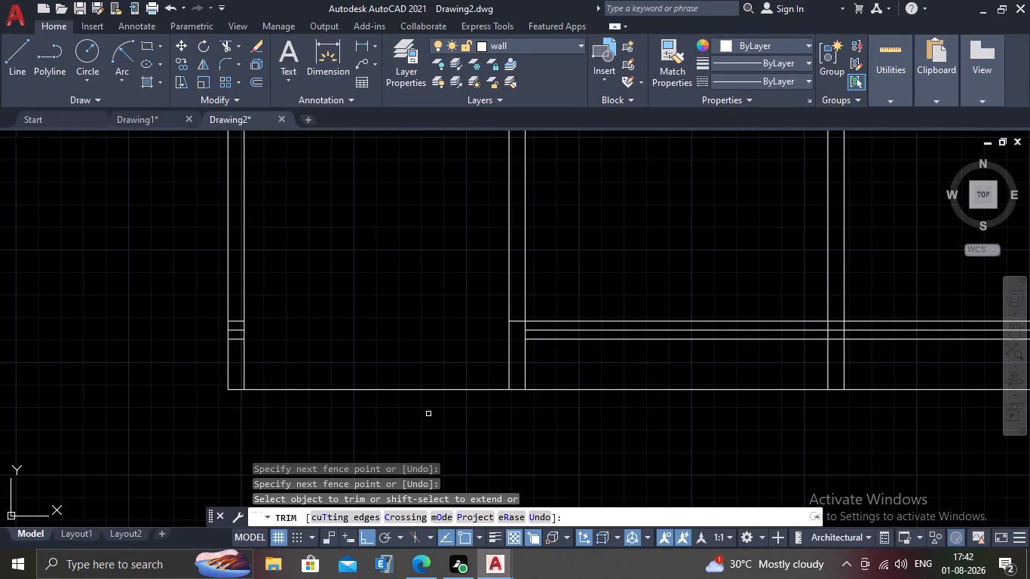
pyautogui.scroll(2, 231, 338)
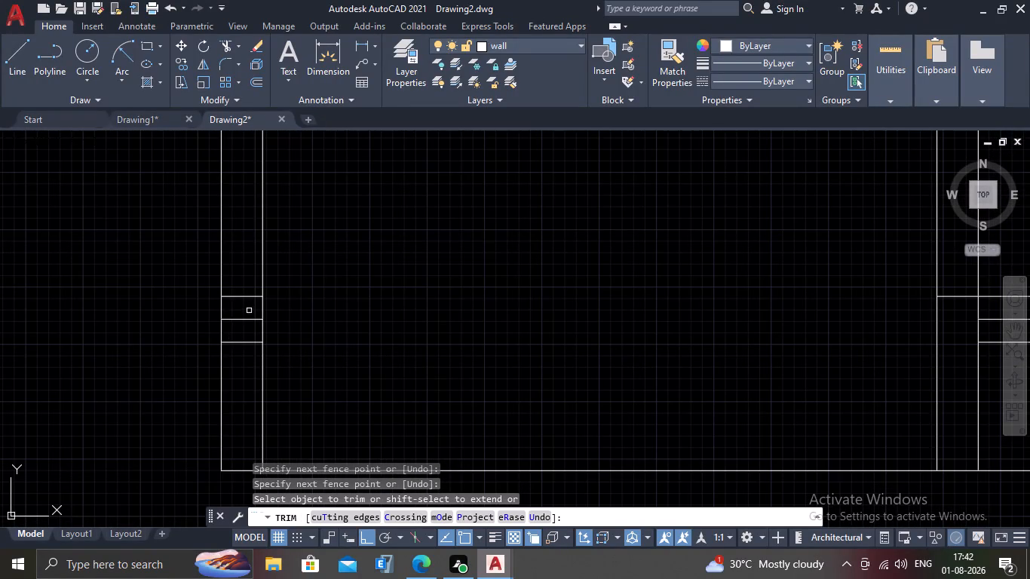
pyautogui.click(248, 311)
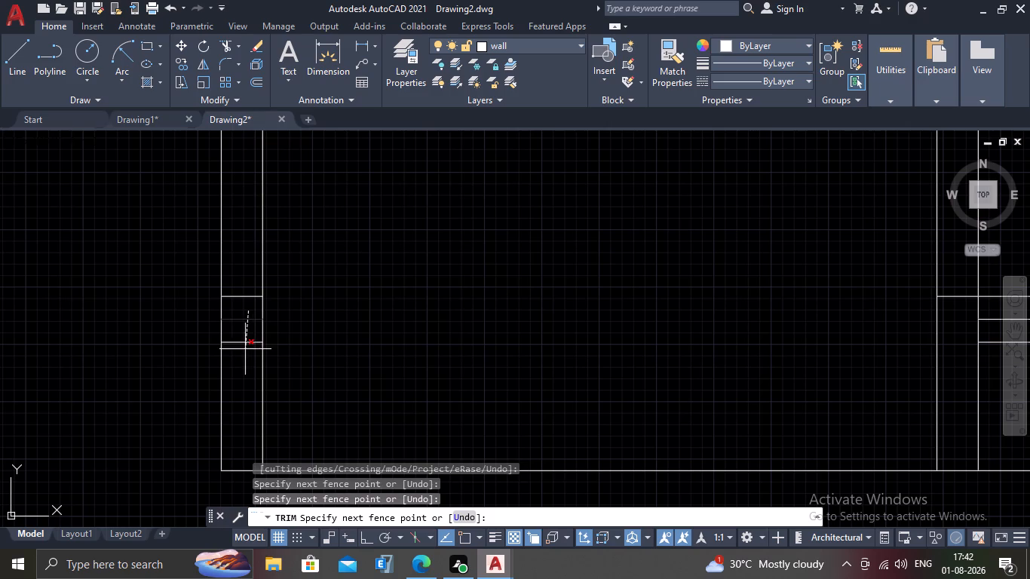
pyautogui.click(244, 357)
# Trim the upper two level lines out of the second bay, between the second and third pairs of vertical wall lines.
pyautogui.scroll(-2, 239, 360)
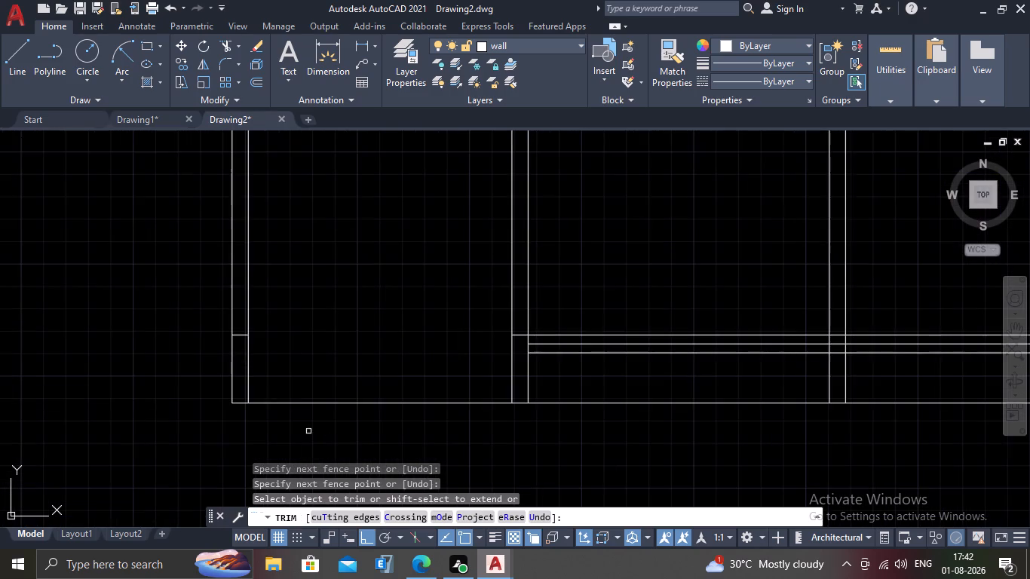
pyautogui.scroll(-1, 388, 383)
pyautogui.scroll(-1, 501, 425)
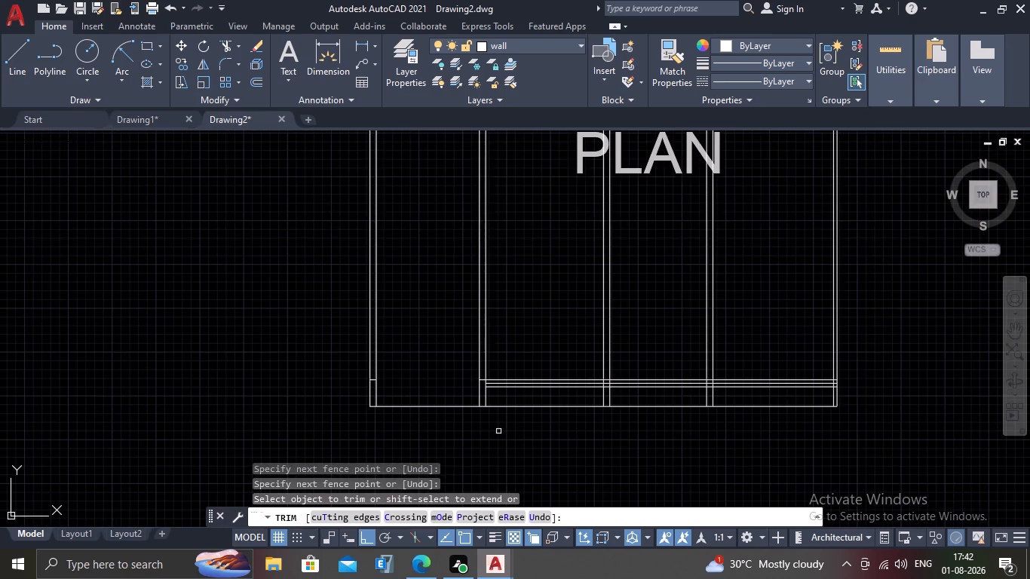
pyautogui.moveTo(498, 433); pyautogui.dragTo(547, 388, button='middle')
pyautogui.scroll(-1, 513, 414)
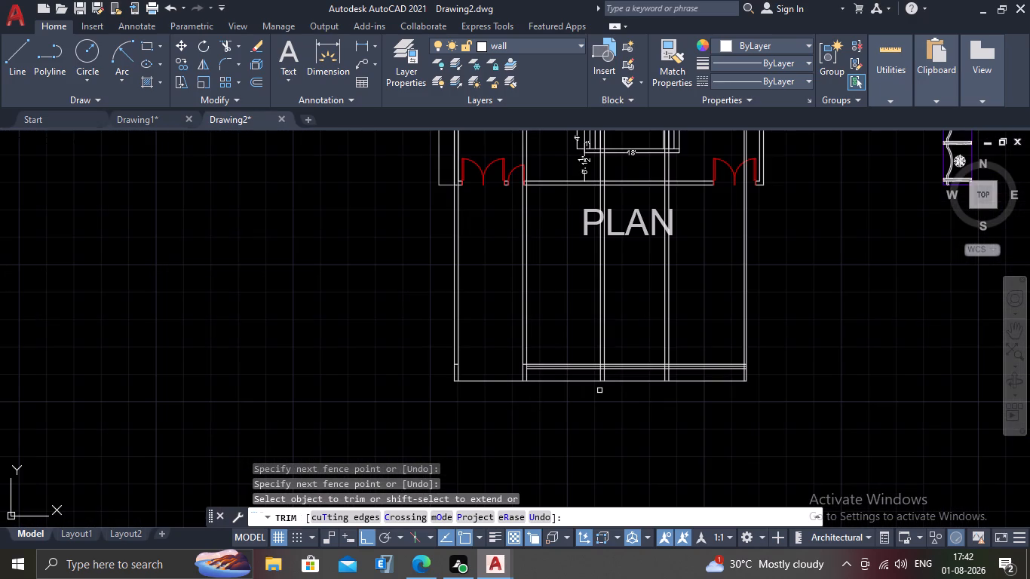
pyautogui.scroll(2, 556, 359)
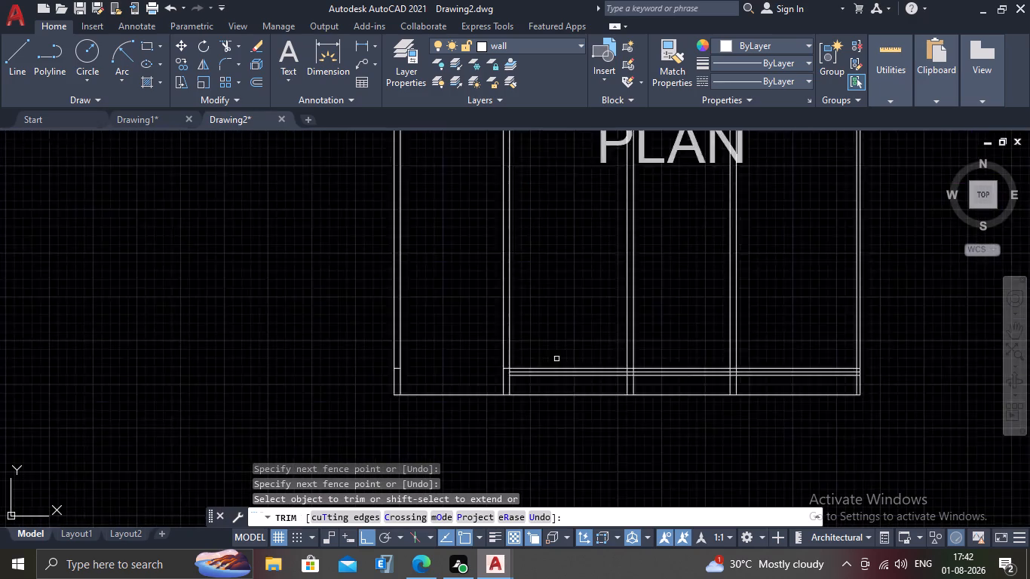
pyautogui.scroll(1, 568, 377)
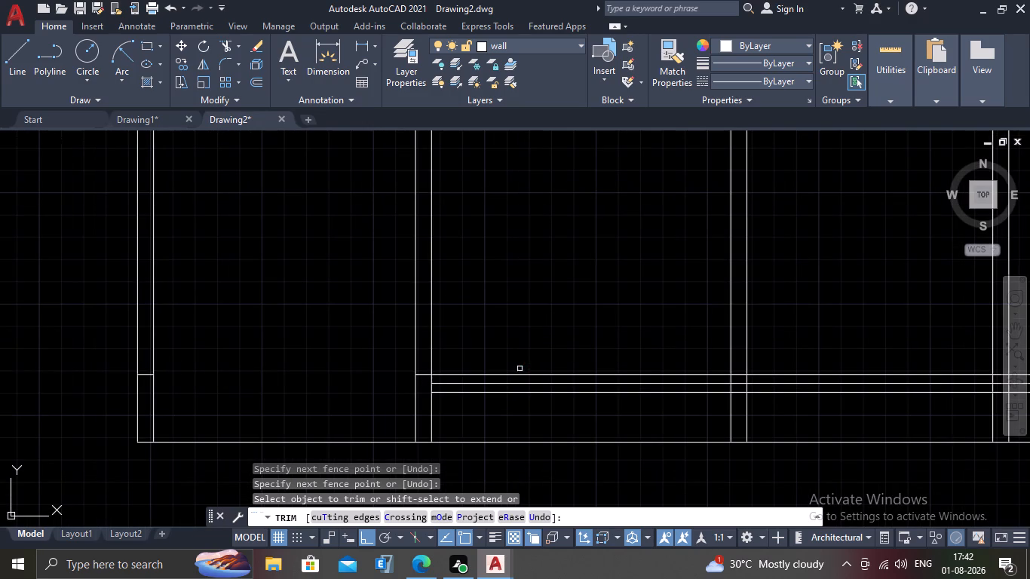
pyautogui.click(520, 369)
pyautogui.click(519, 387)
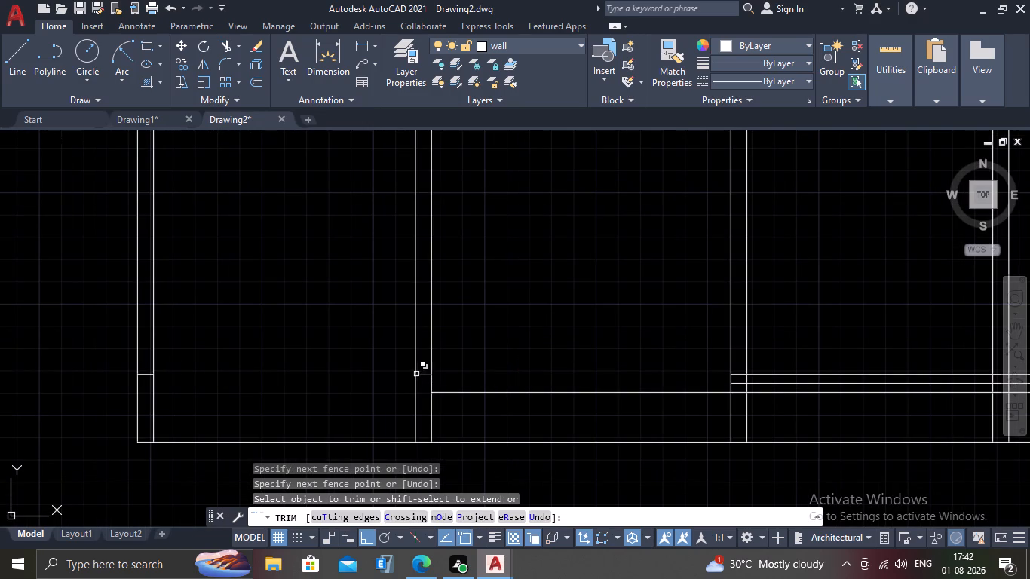
# Trim the leftover top level line pieces inside the second and first pairs of vertical wall lines.
pyautogui.scroll(2, 416, 374)
pyautogui.click(431, 375)
pyautogui.scroll(-2, 397, 442)
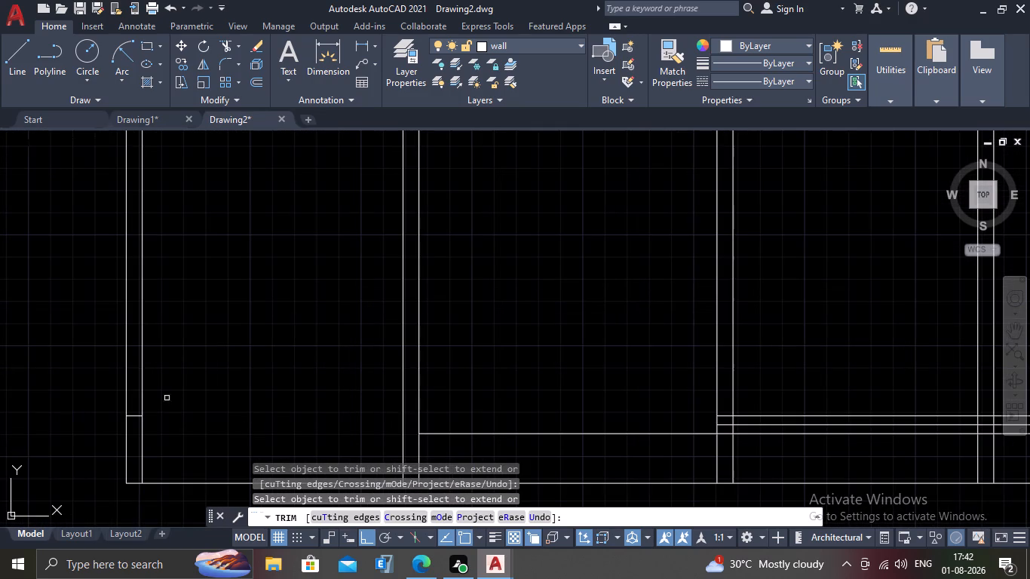
pyautogui.click(133, 416)
pyautogui.scroll(-2, 133, 416)
pyautogui.scroll(2, 425, 440)
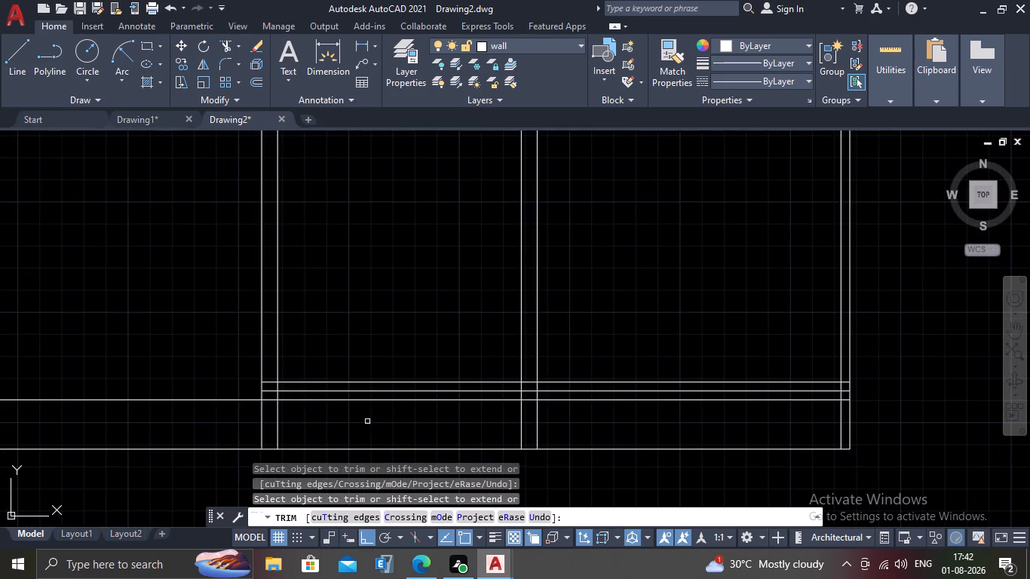
pyautogui.press('Escape')
# Erase the remaining upper two level lines across the bays beyond the third pair of wall lines, keeping the 28" level line.
pyautogui.click(383, 360)
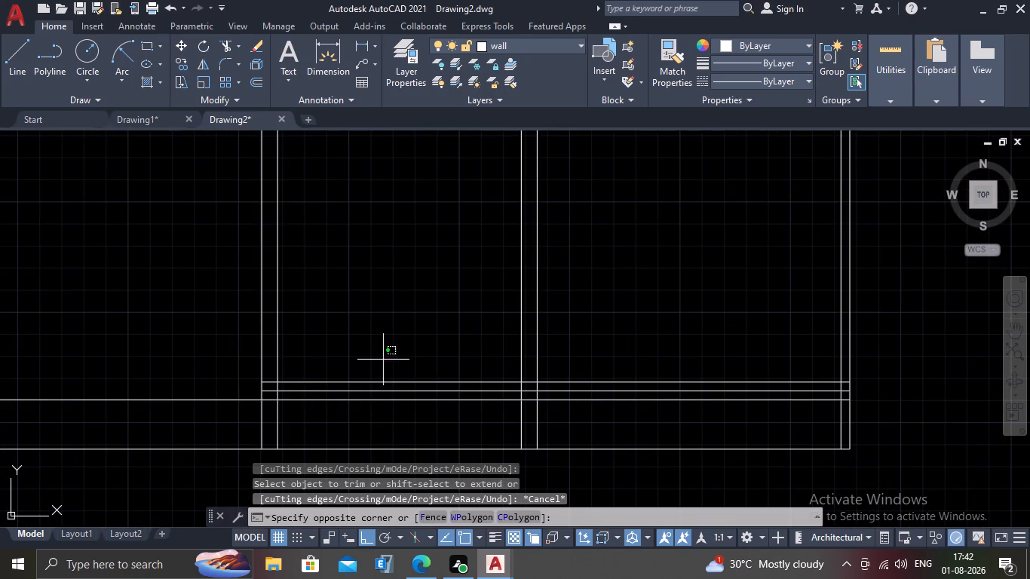
pyautogui.click(366, 392)
pyautogui.press('Delete')
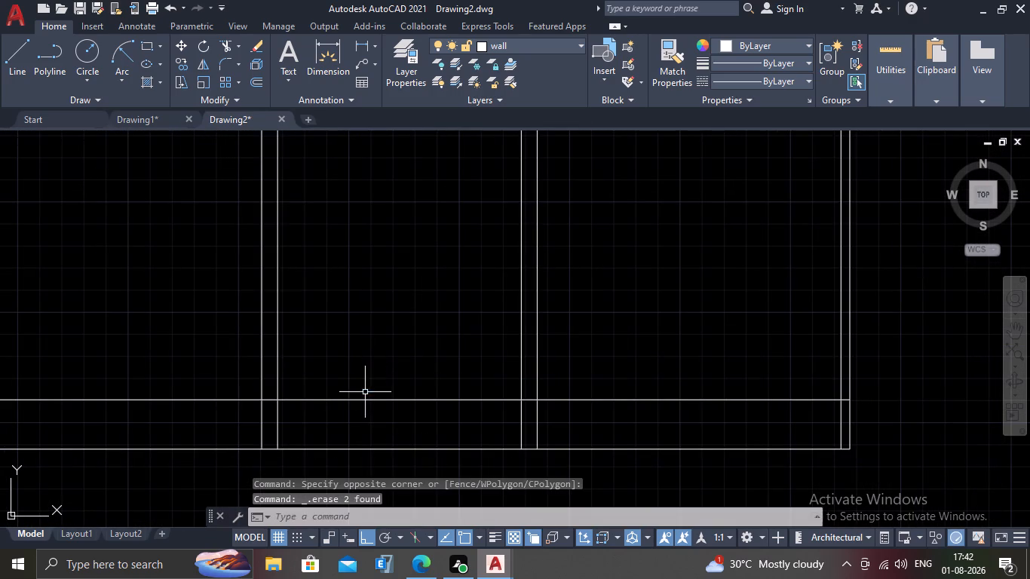
# Offset the remaining 28" level line upward by 10'.
pyautogui.scroll(-2, 365, 392)
pyautogui.moveTo(284, 292); pyautogui.dragTo(312, 325, button='middle')
pyautogui.scroll(-2, 281, 341)
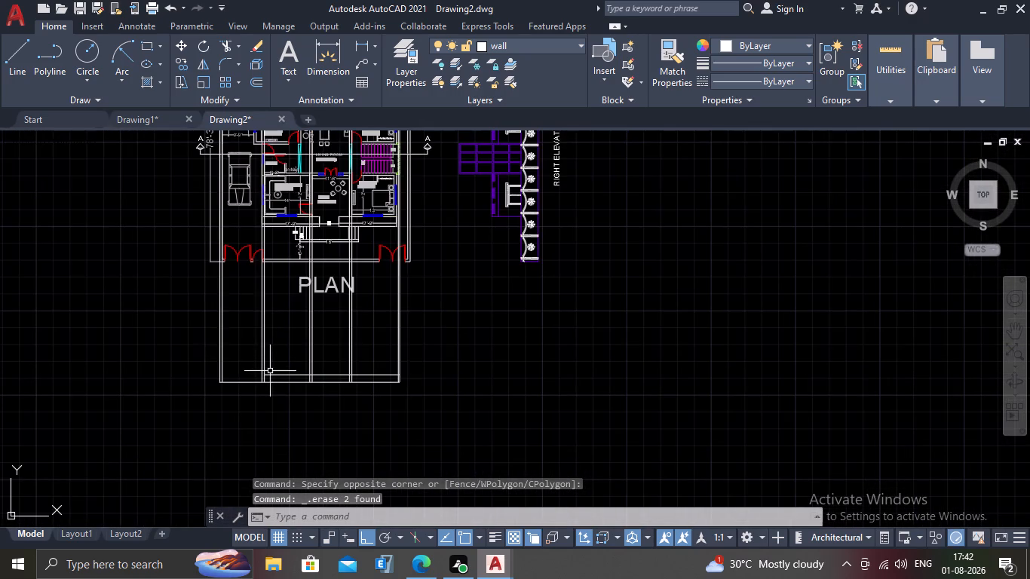
pyautogui.scroll(2, 270, 371)
pyautogui.moveTo(265, 427); pyautogui.dragTo(280, 395, button='middle')
pyautogui.scroll(1, 280, 395)
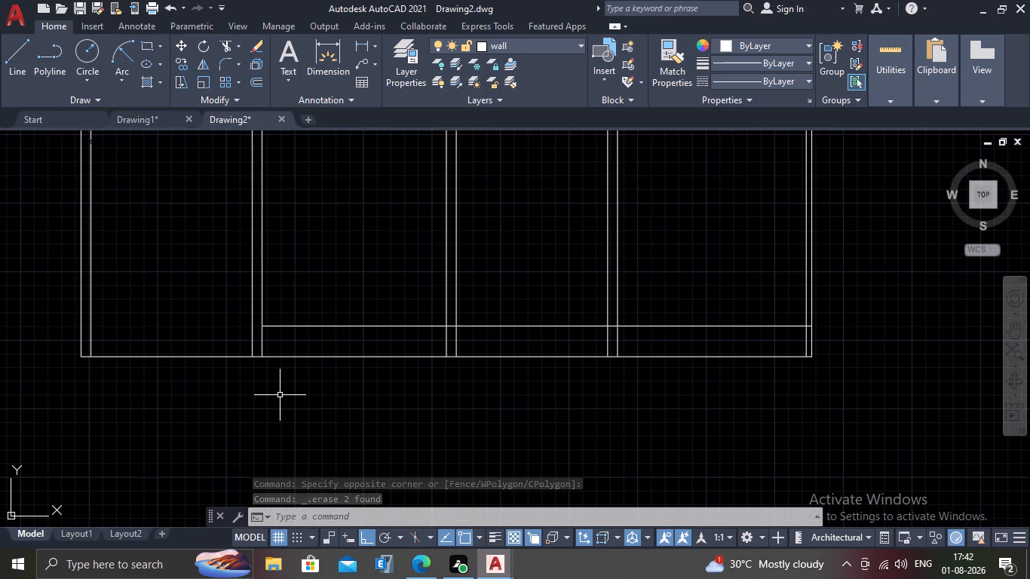
pyautogui.press('o')
pyautogui.press('Return')
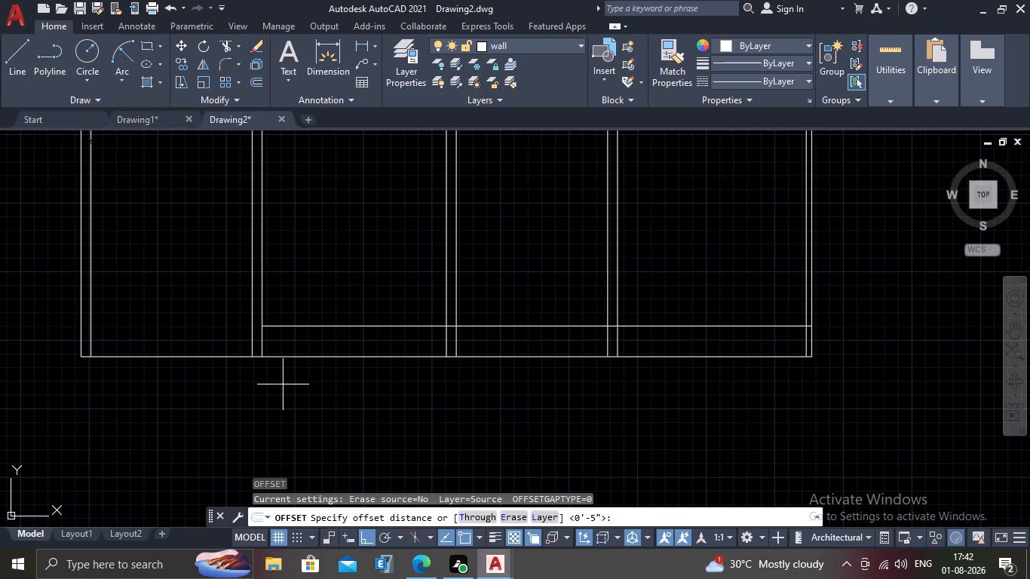
pyautogui.write("10'")
pyautogui.press('Return')
pyautogui.click(311, 327)
pyautogui.click(338, 263)
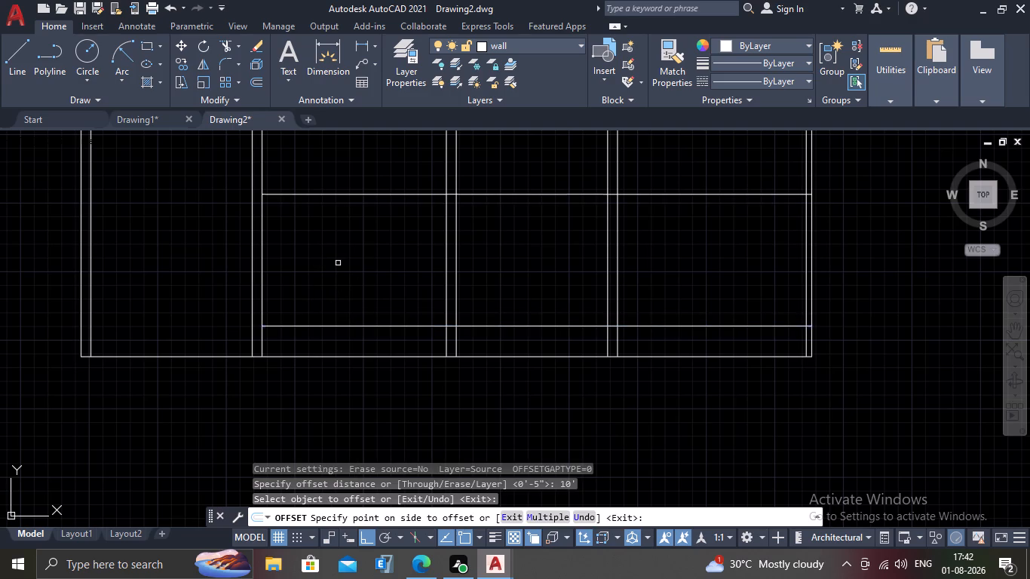
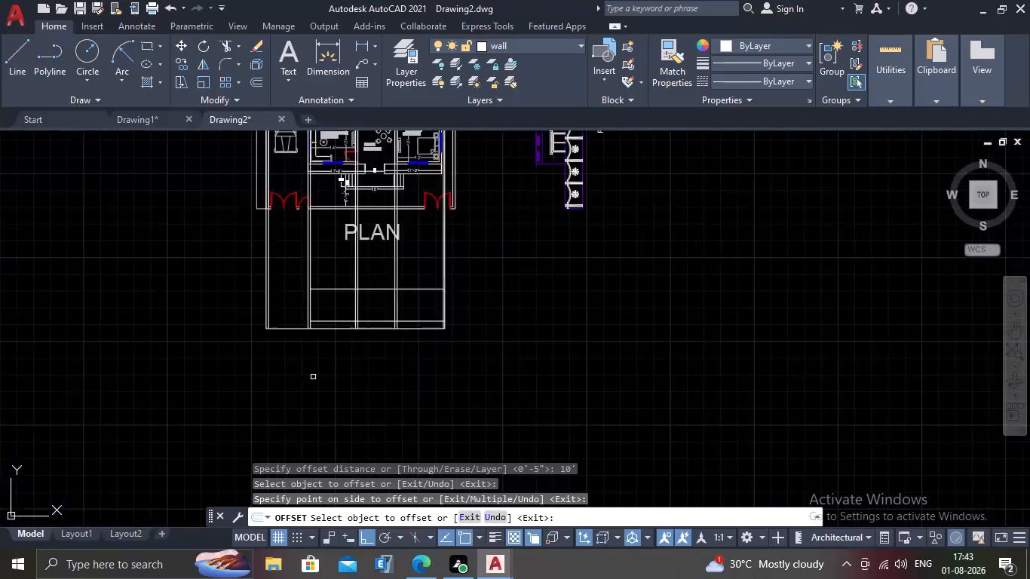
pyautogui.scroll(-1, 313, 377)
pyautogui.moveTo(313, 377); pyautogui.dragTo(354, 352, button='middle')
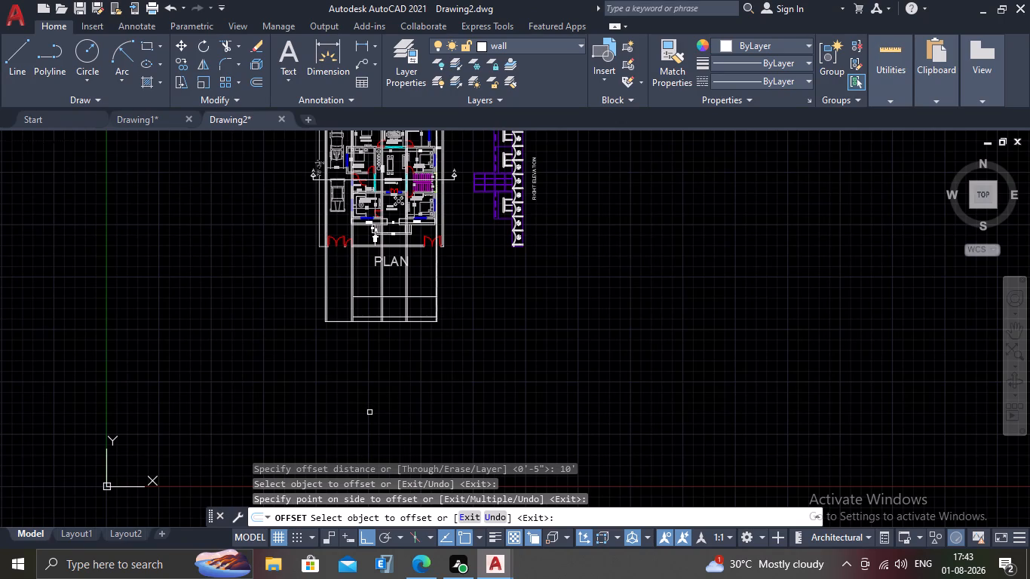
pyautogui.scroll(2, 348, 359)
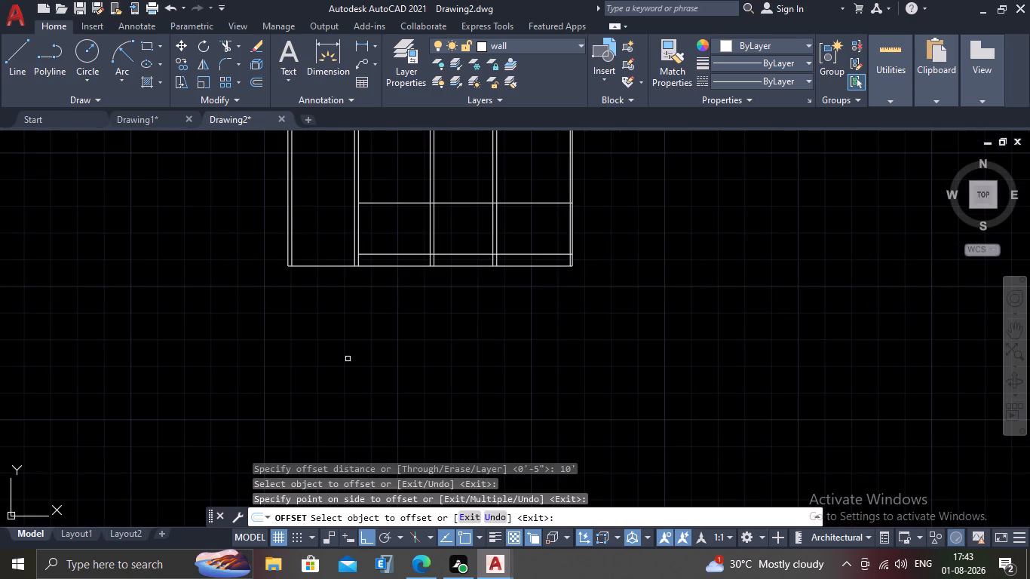
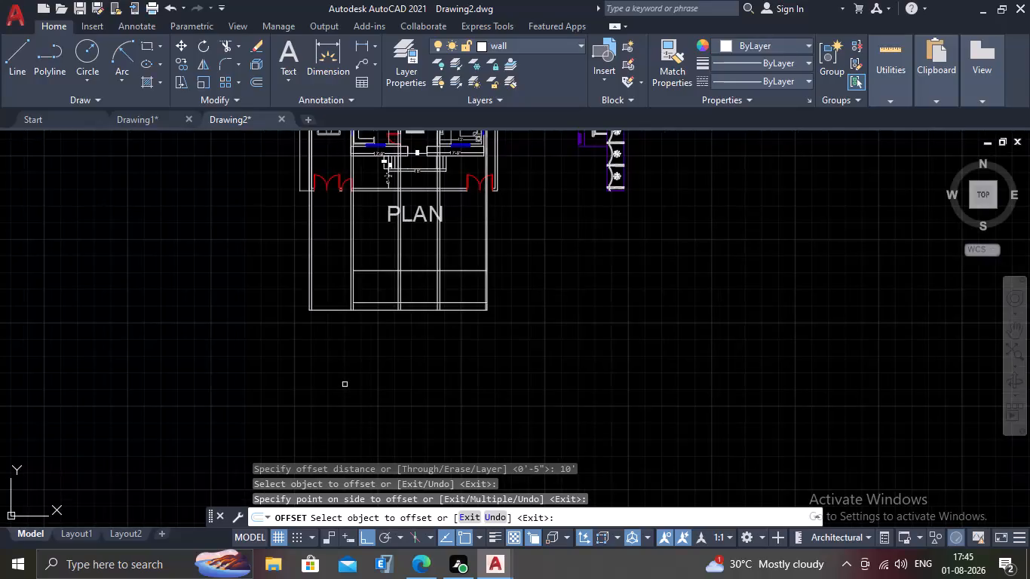
# Examine the wall and level lines of the front elevation laid out below the plan.
pyautogui.scroll(-1, 345, 384)
pyautogui.moveTo(345, 384); pyautogui.dragTo(374, 458, button='middle')
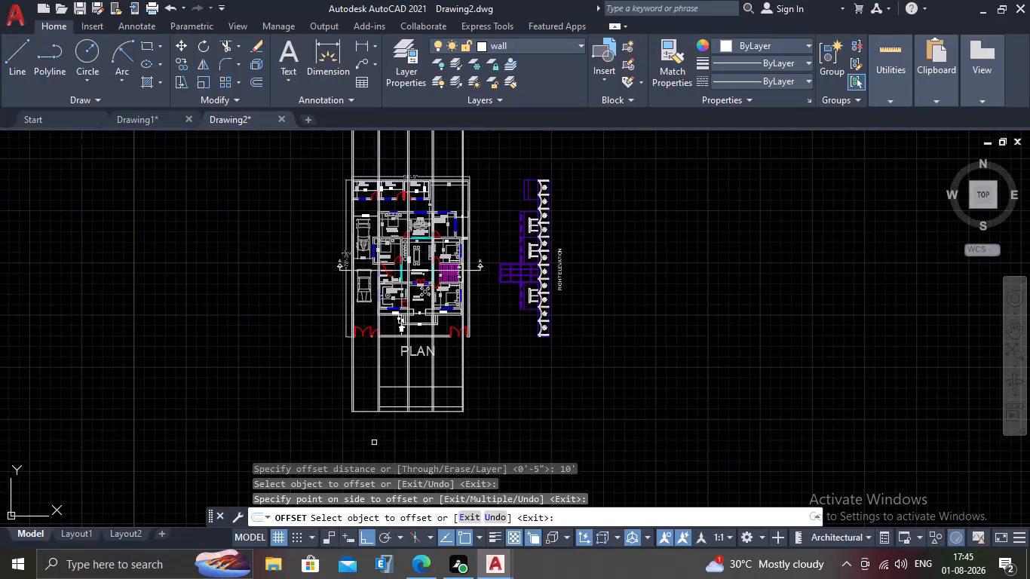
pyautogui.scroll(2, 374, 439)
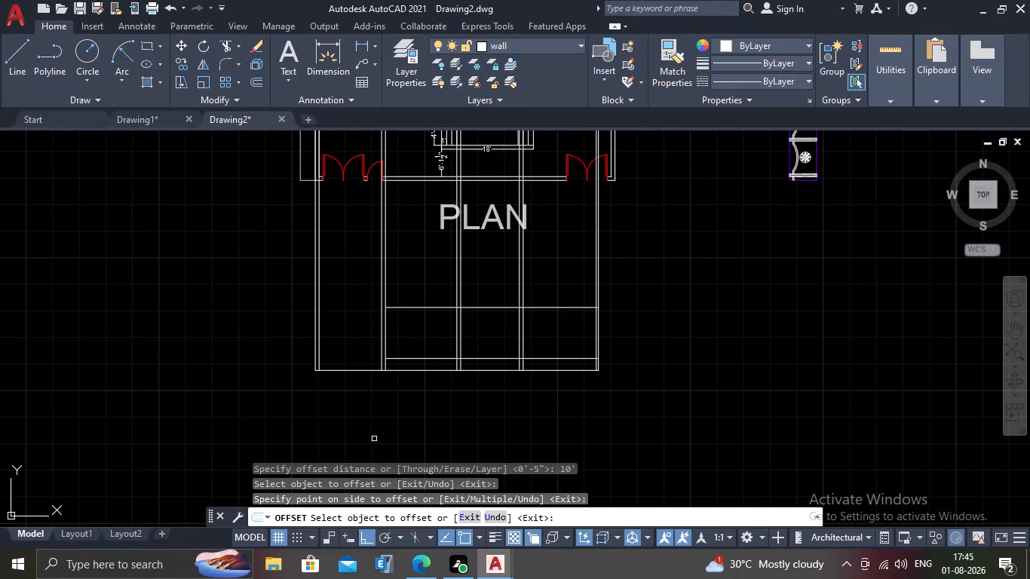
pyautogui.scroll(1, 380, 374)
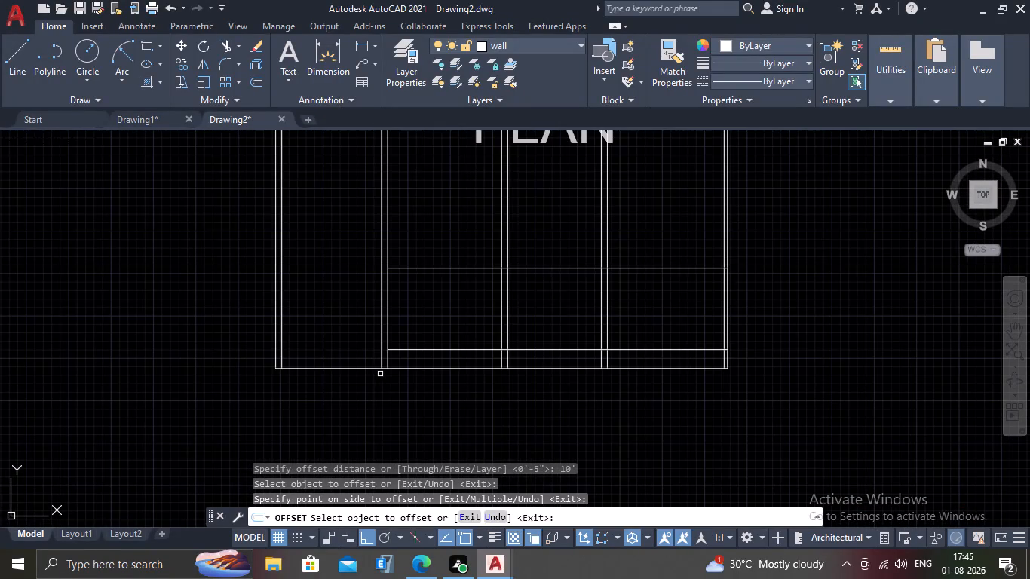
pyautogui.moveTo(380, 374); pyautogui.dragTo(428, 354, button='middle')
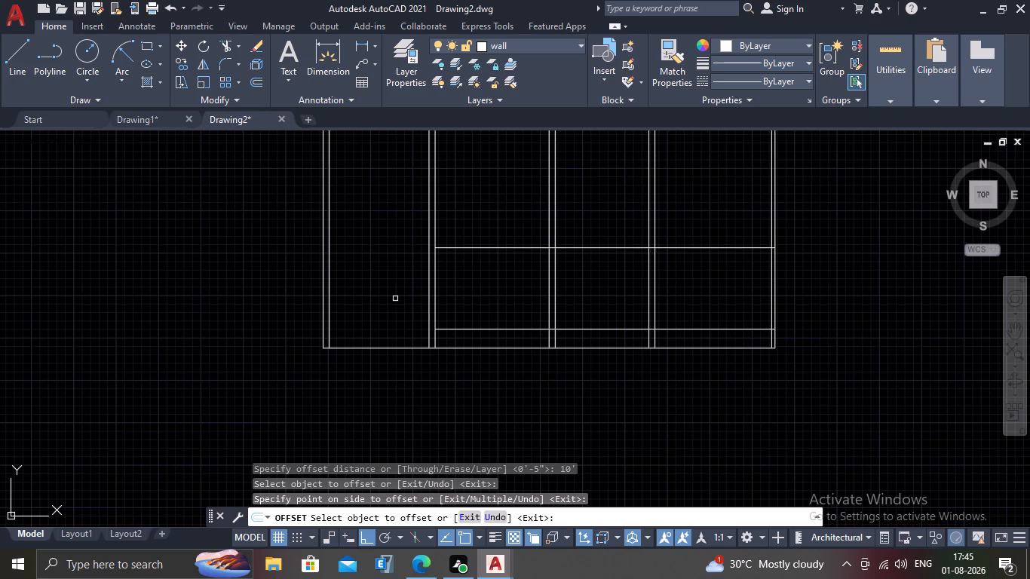
pyautogui.scroll(2, 394, 289)
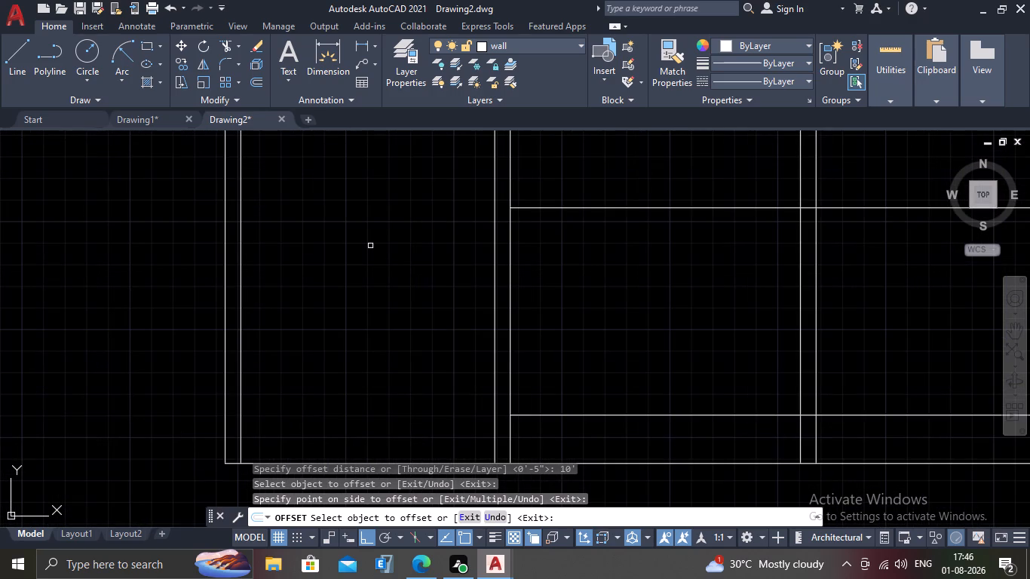
pyautogui.press('Escape')
pyautogui.moveTo(638, 294); pyautogui.dragTo(584, 299, button='middle')
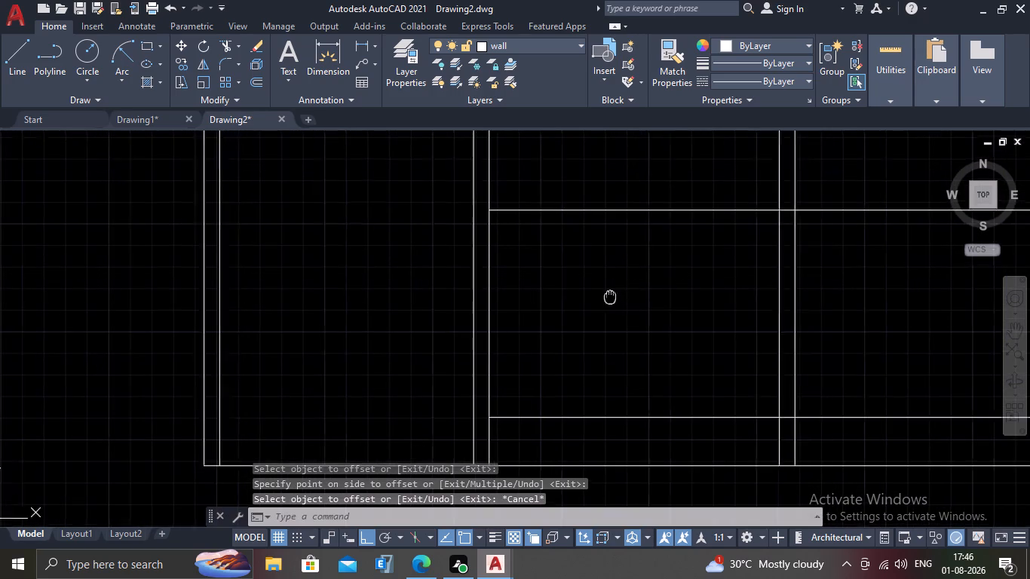
pyautogui.moveTo(584, 299); pyautogui.dragTo(434, 294, button='middle')
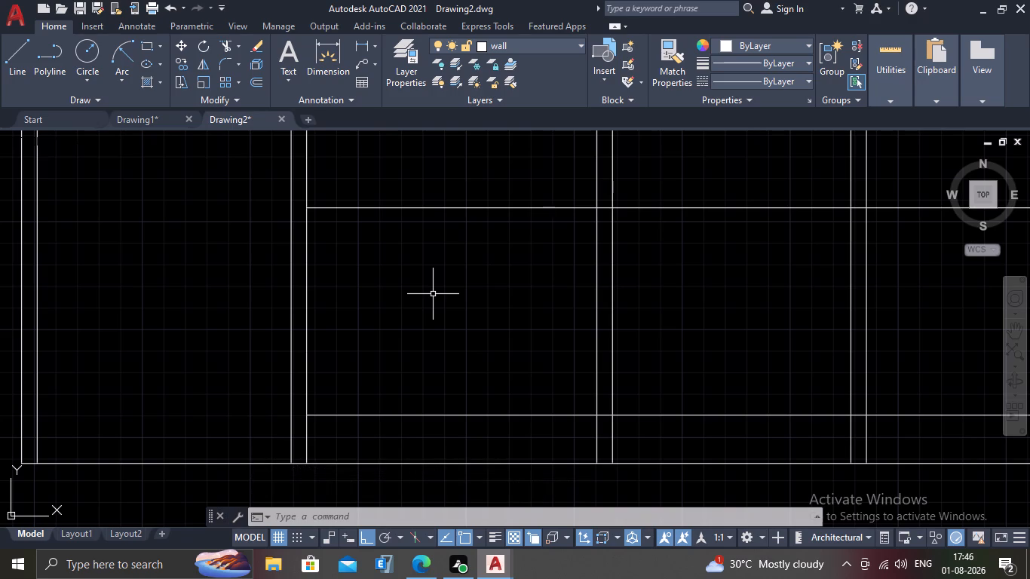
pyautogui.scroll(-2, 436, 283)
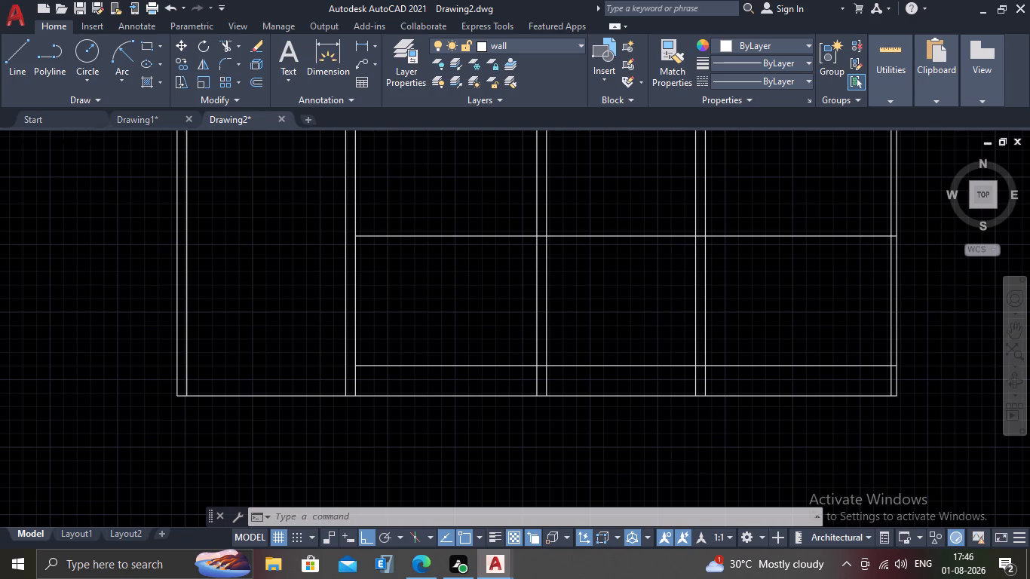
pyautogui.scroll(1, 436, 283)
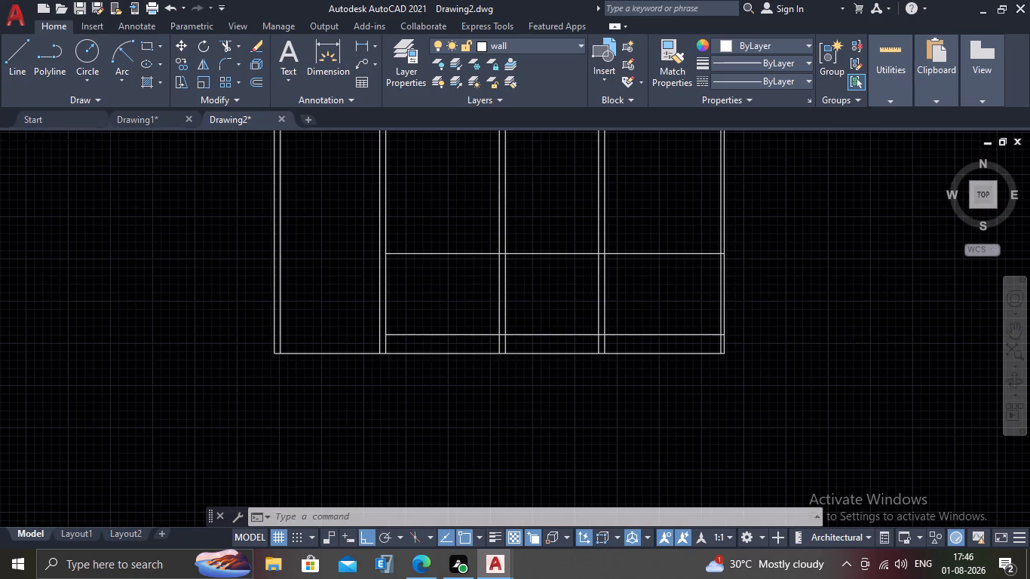
pyautogui.scroll(-1, 436, 283)
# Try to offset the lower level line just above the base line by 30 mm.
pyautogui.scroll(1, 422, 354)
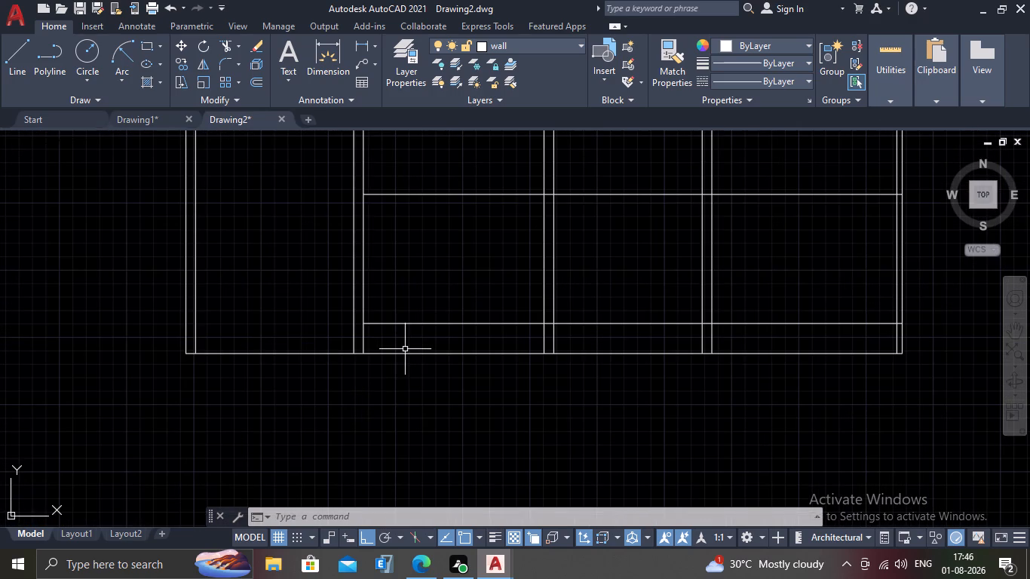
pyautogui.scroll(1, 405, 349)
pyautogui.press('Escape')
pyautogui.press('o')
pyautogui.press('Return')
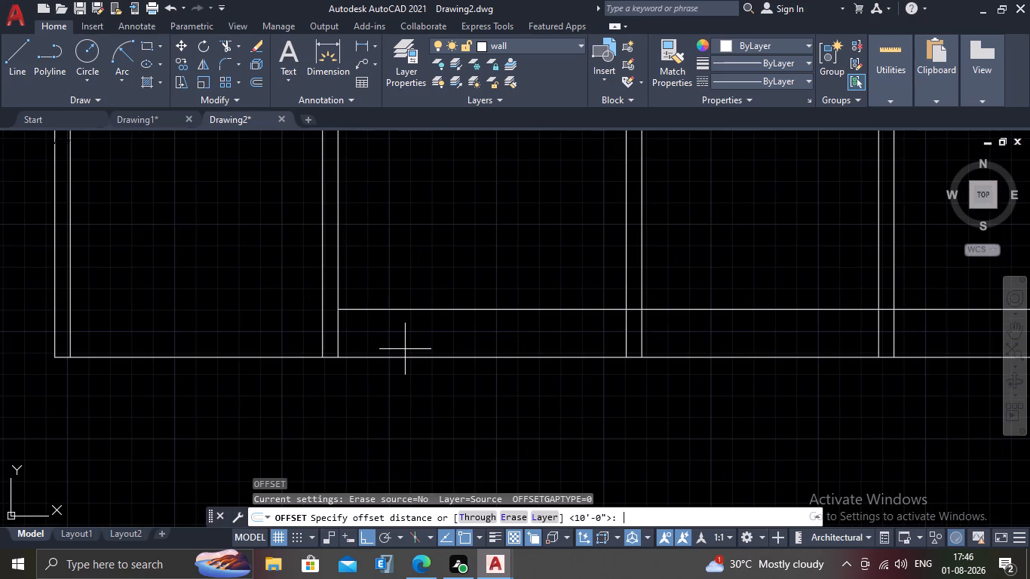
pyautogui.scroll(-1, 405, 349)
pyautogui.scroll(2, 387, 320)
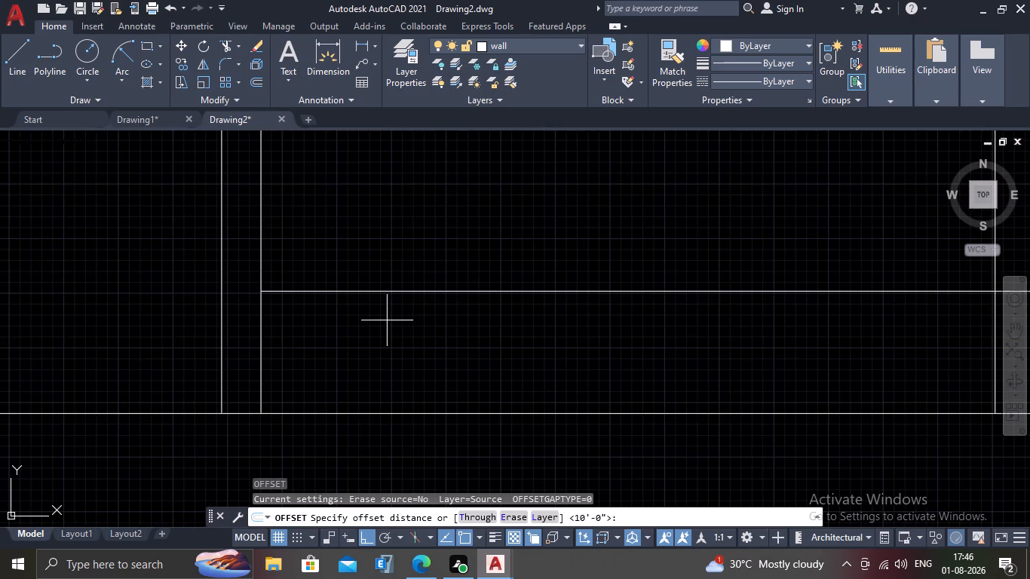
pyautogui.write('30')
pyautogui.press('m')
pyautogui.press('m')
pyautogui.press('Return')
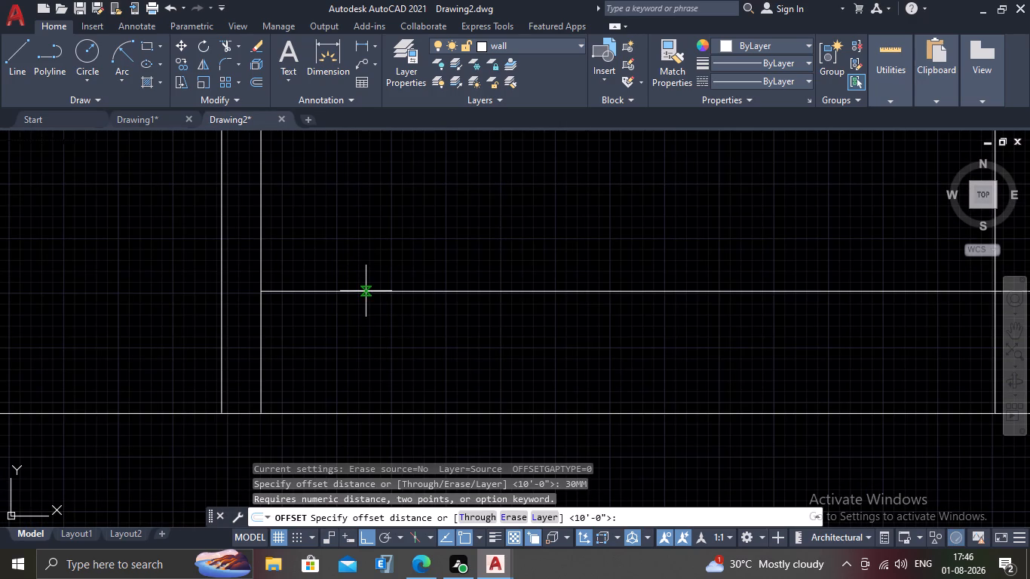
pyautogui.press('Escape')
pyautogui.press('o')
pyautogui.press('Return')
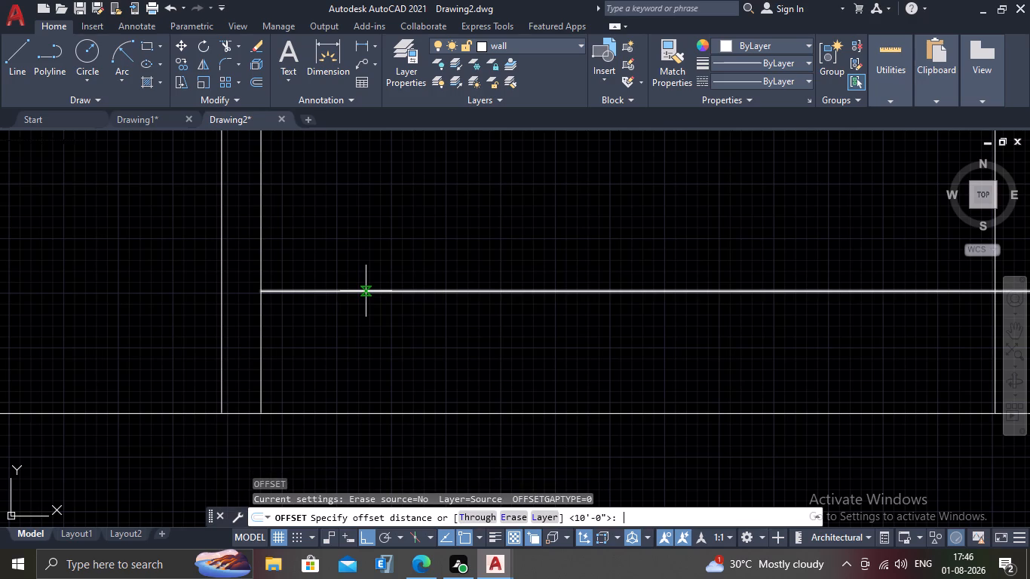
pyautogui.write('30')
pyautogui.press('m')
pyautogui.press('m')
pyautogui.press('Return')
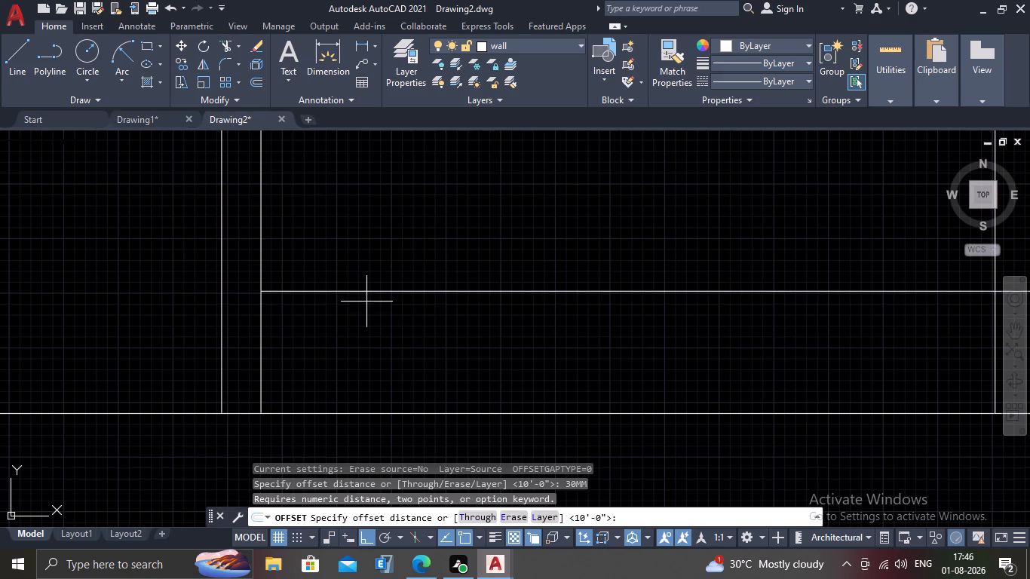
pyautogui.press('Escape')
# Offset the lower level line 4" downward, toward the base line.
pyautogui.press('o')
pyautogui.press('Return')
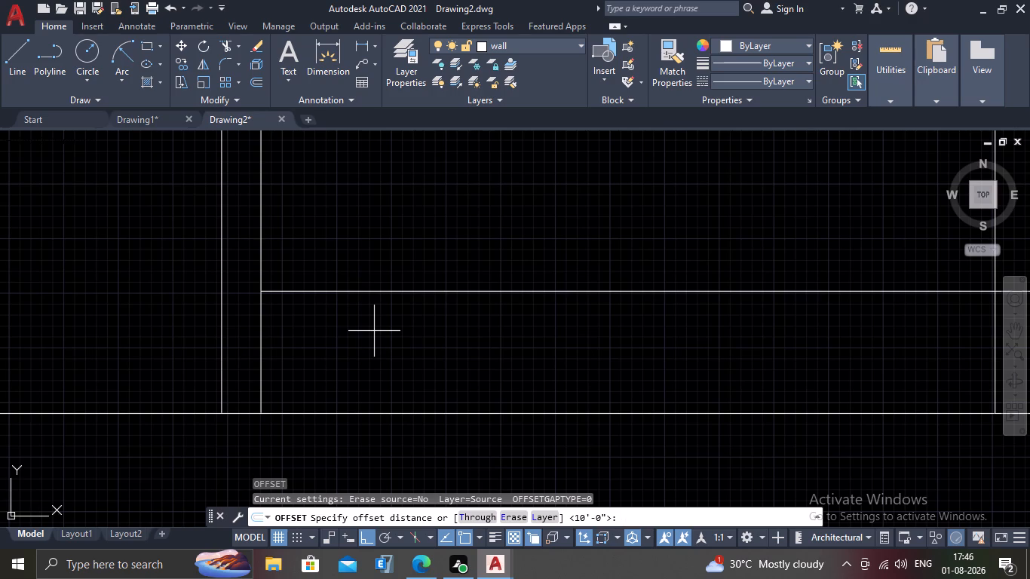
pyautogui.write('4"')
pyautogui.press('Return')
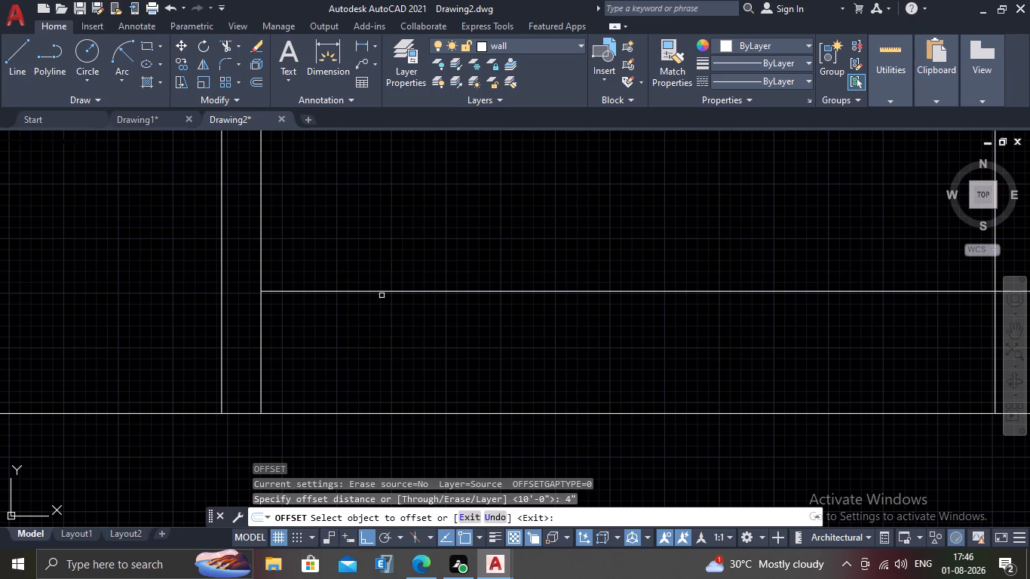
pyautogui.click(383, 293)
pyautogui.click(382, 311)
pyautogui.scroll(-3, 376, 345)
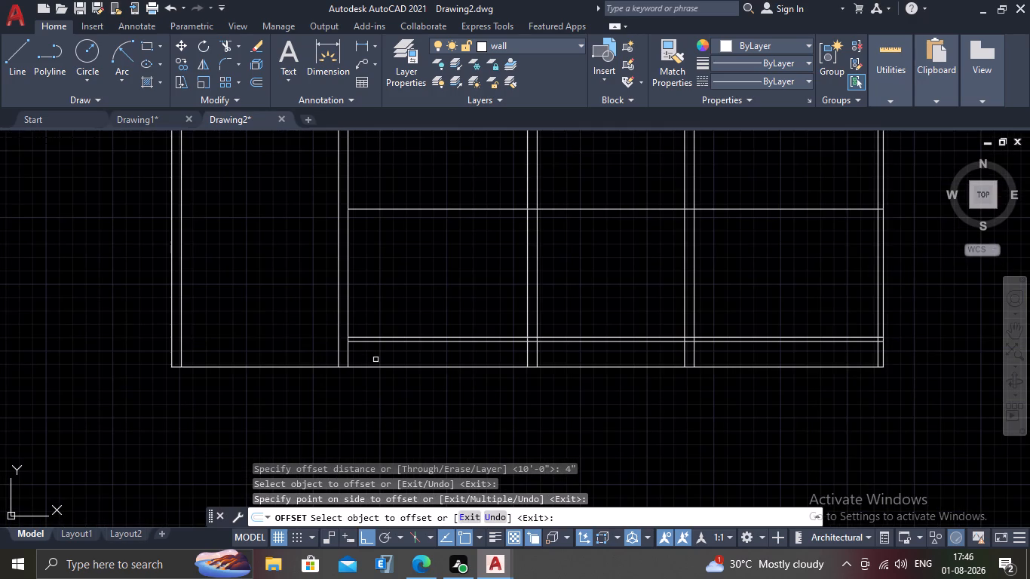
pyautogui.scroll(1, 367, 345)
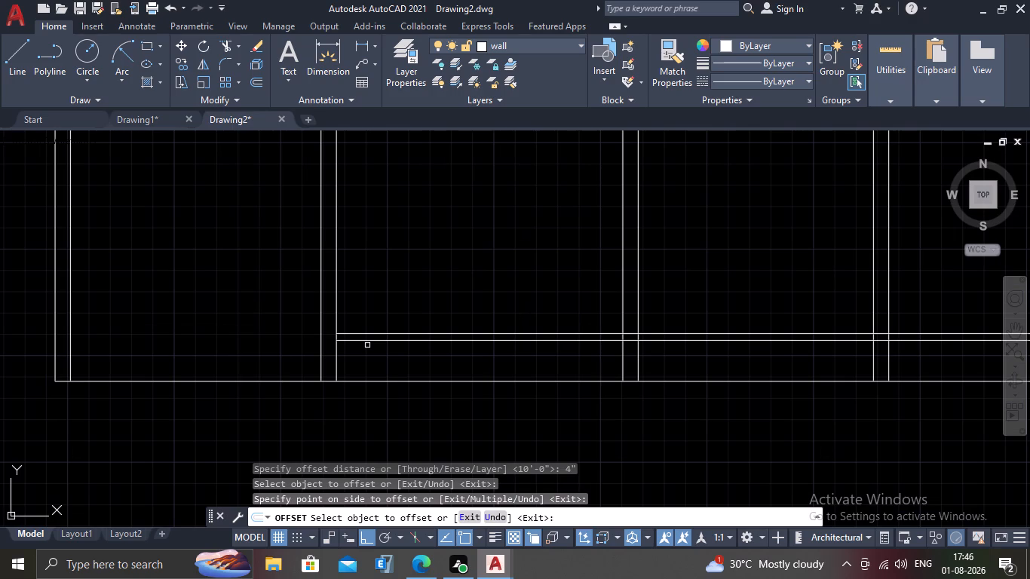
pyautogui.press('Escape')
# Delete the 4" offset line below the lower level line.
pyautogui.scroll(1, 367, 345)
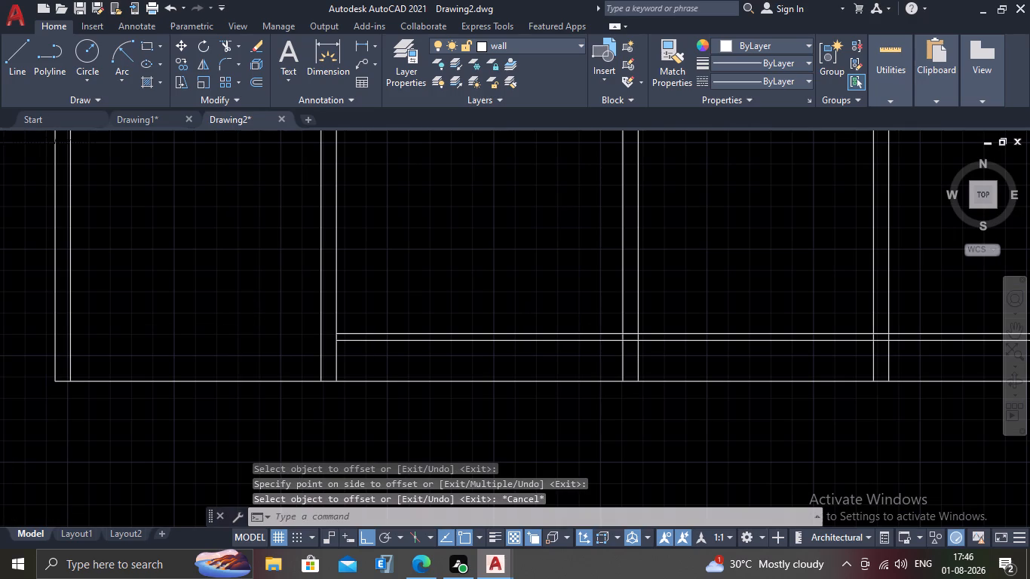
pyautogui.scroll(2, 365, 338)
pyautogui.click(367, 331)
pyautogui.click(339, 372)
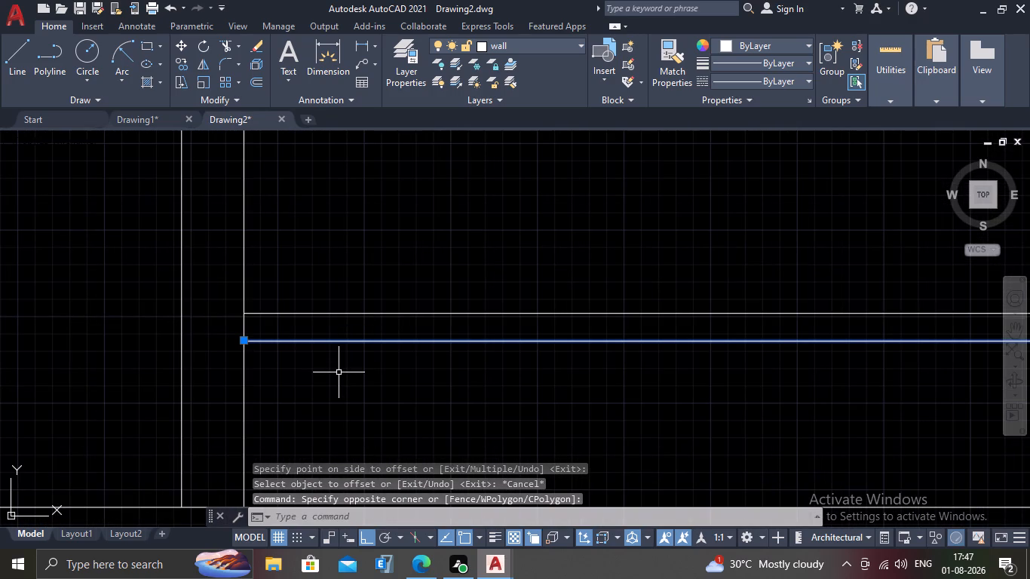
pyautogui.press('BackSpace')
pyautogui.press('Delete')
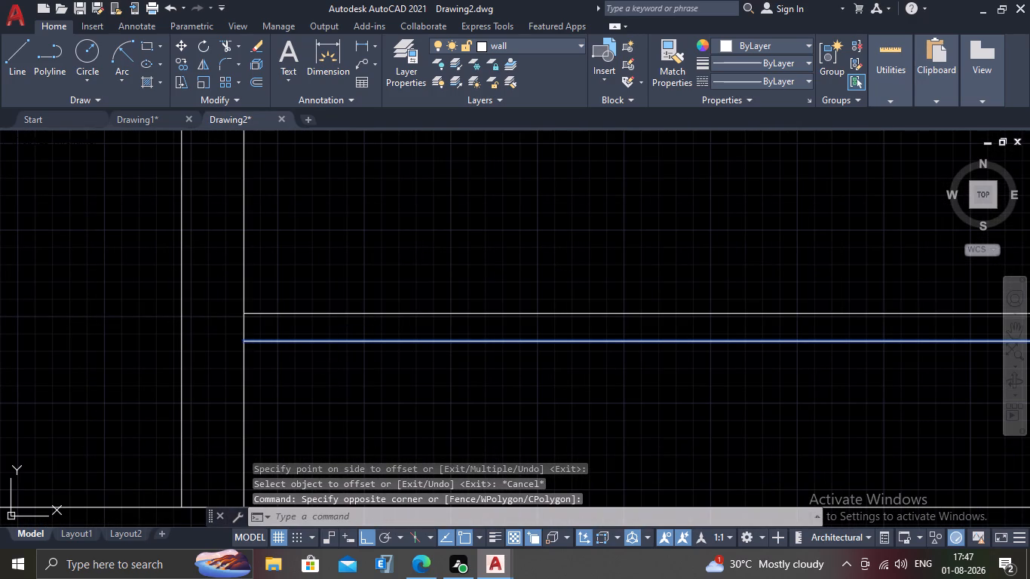
# Offset the lower level line 3" downward, and offset that copy another 3" downward.
pyautogui.press('o')
pyautogui.press('Return')
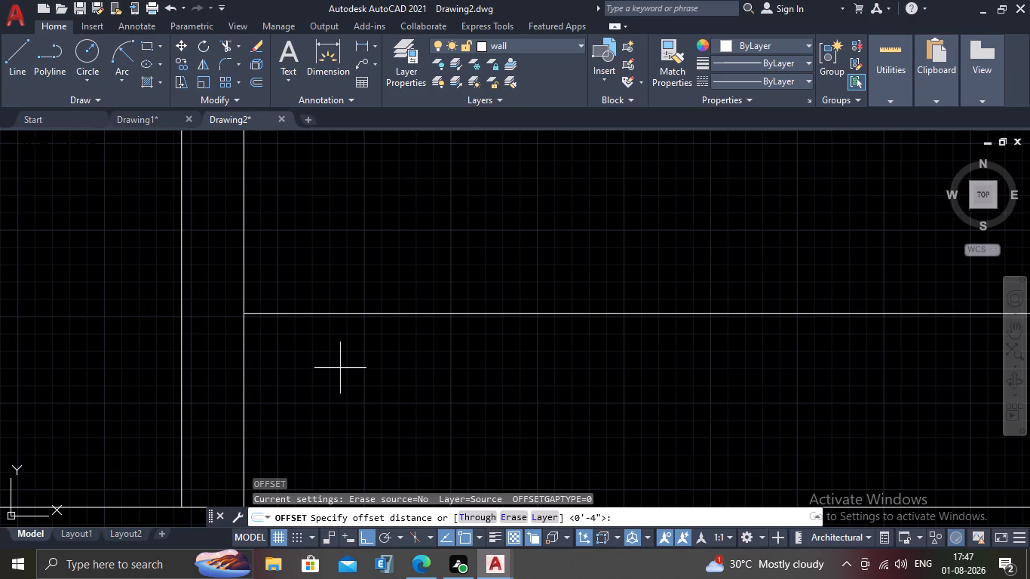
pyautogui.write('3"')
pyautogui.press('Return')
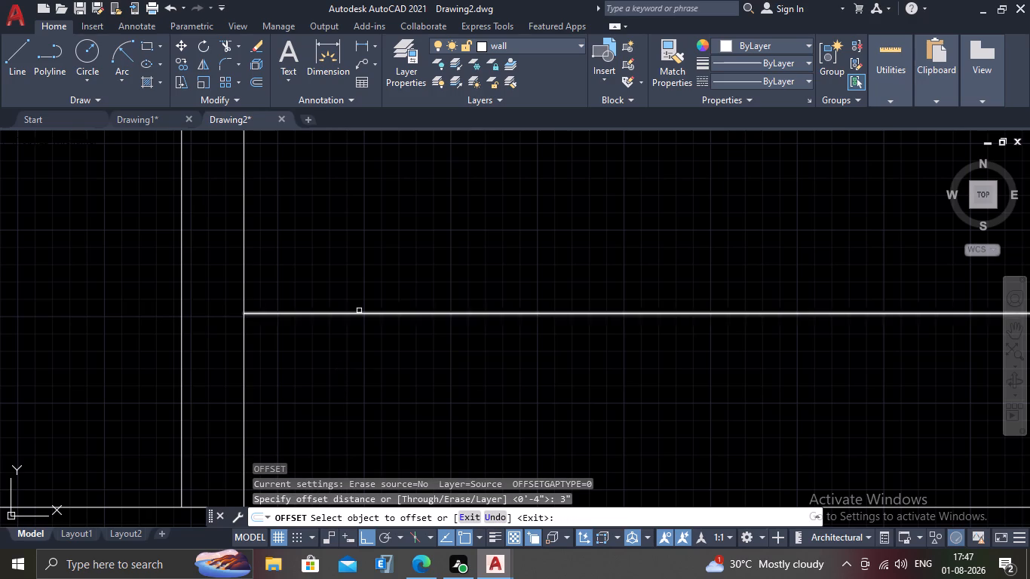
pyautogui.click(359, 311)
pyautogui.click(359, 313)
pyautogui.moveTo(359, 335); pyautogui.dragTo(358, 342)
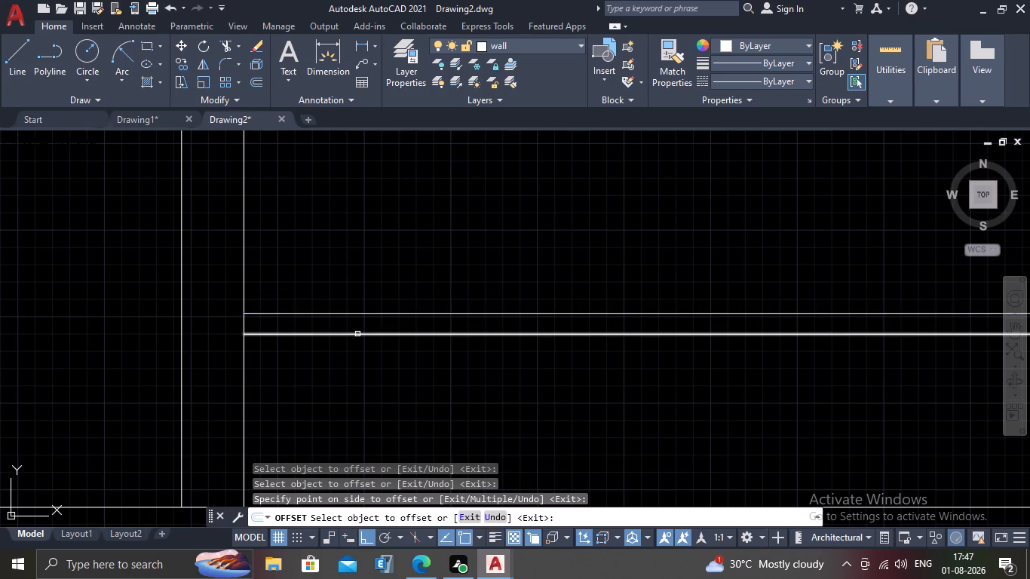
pyautogui.click(357, 334)
pyautogui.moveTo(351, 372); pyautogui.dragTo(351, 399)
pyautogui.press('Escape')
pyautogui.scroll(-2, 348, 414)
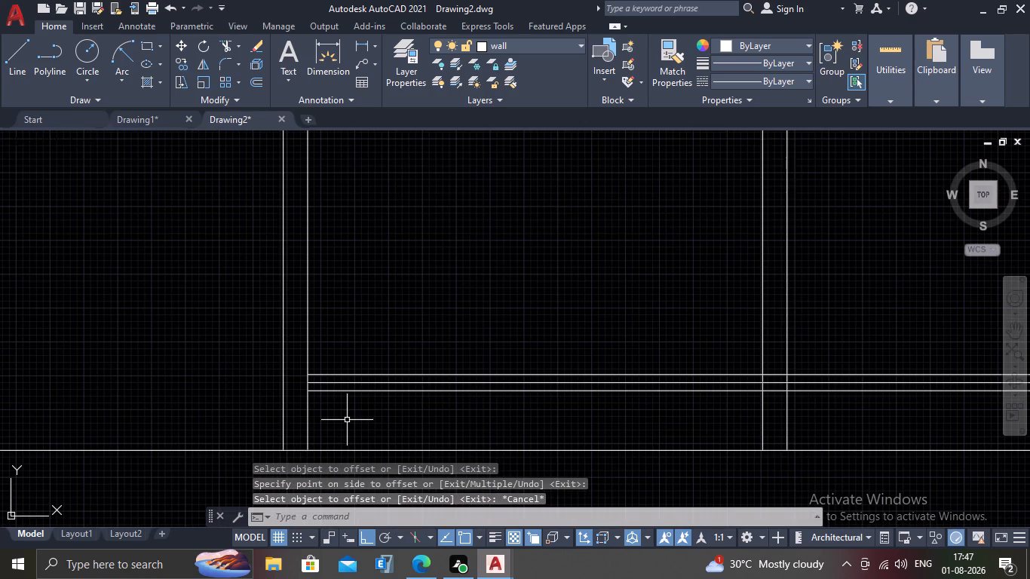
# Draw a horizontal line from the lower level line's left end across the adjoining wall to the wall's far face.
pyautogui.scroll(-1, 352, 285)
pyautogui.moveTo(351, 292); pyautogui.dragTo(379, 306, button='middle')
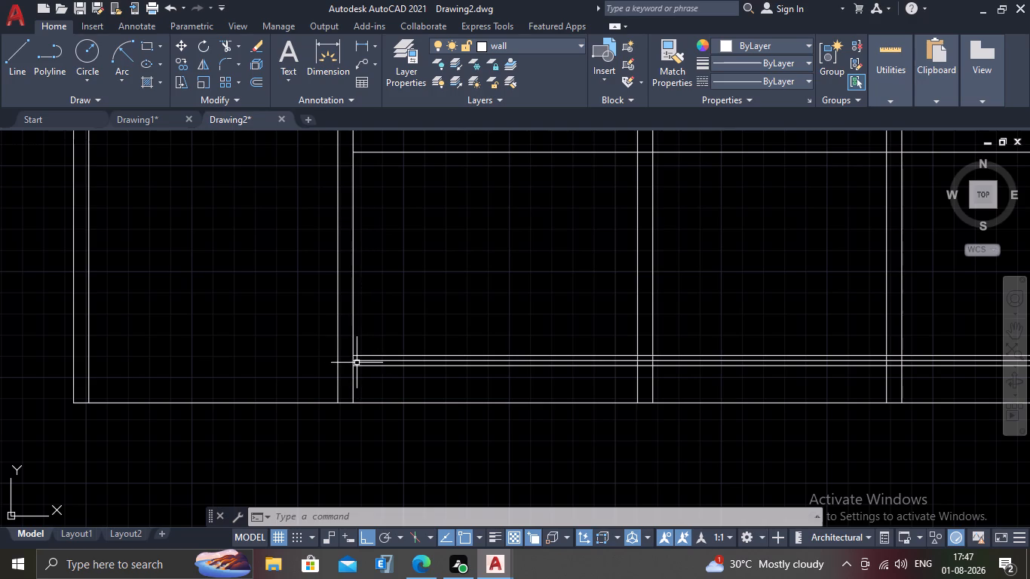
pyautogui.scroll(2, 356, 381)
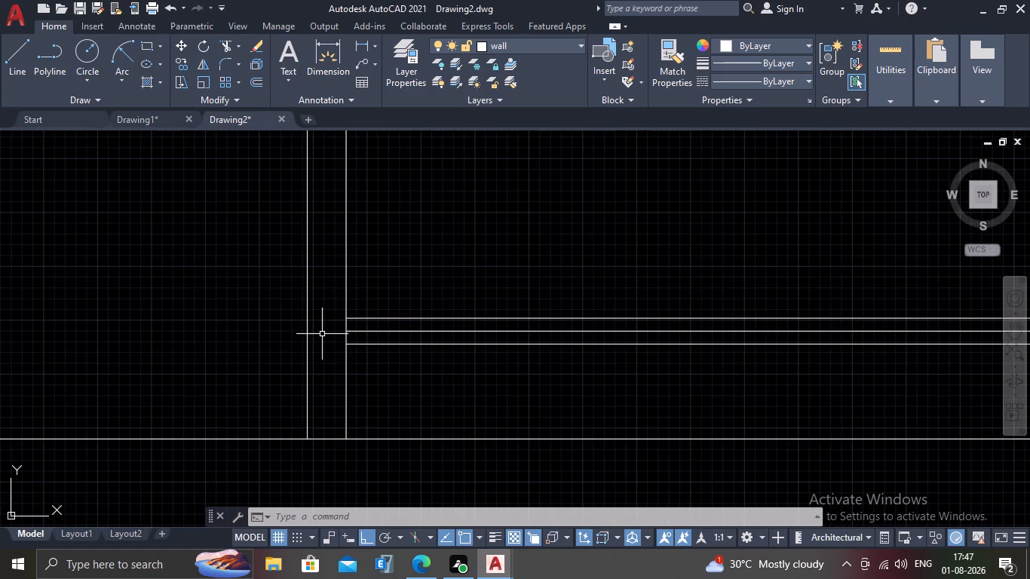
pyautogui.press('l')
pyautogui.press('Return')
pyautogui.scroll(2, 328, 329)
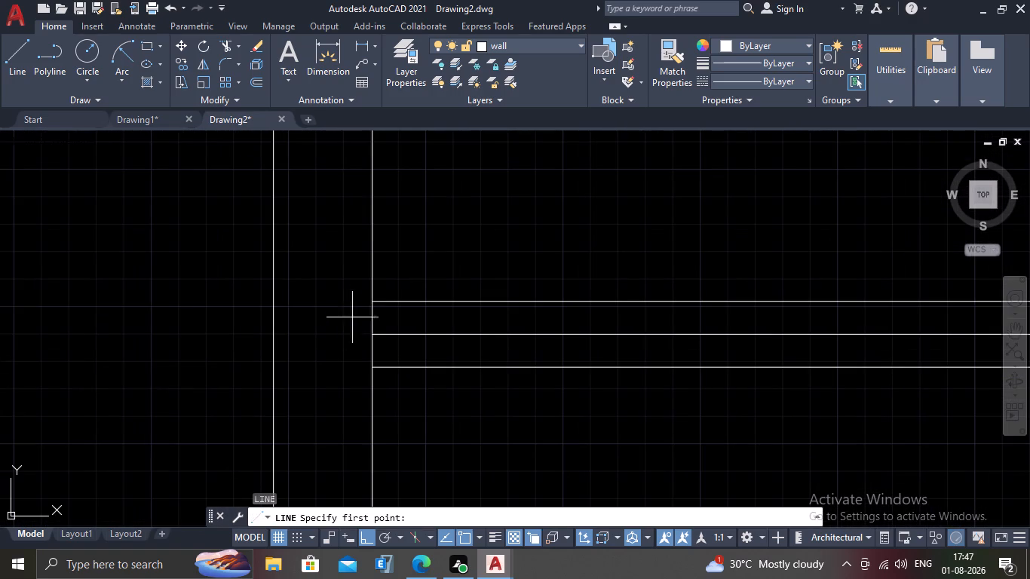
pyautogui.moveTo(376, 305); pyautogui.dragTo(357, 308)
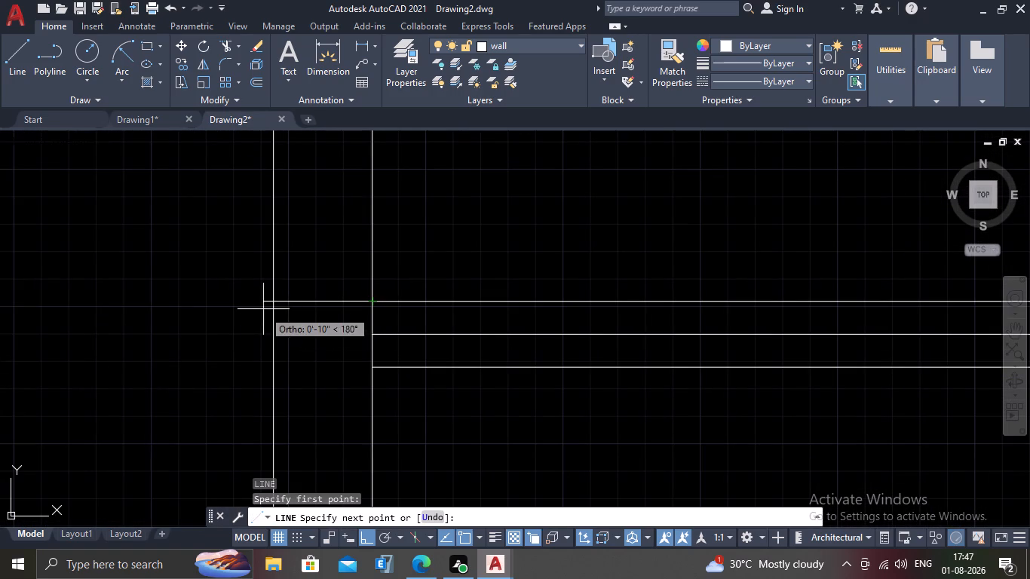
pyautogui.click(269, 301)
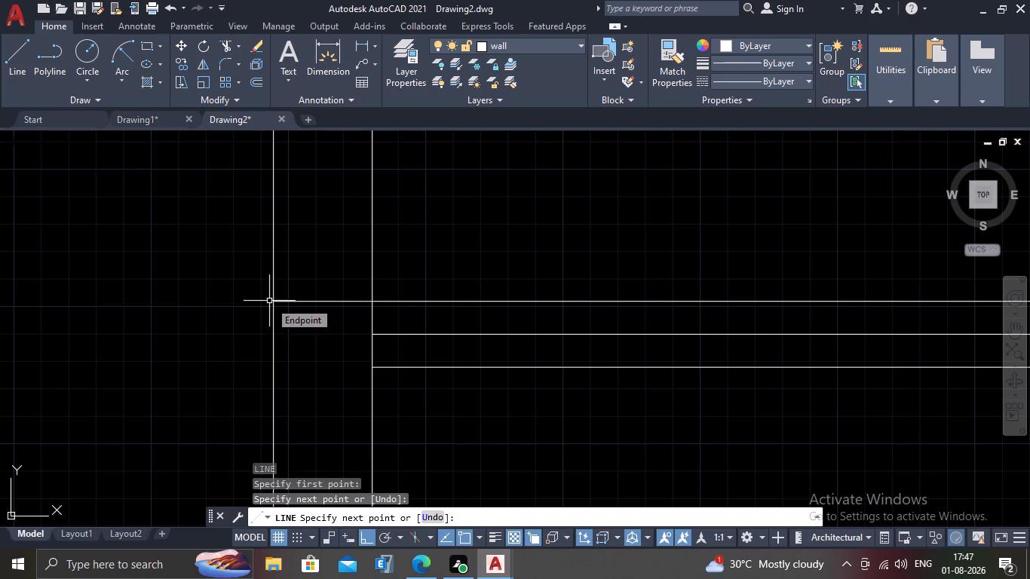
pyautogui.press('Escape')
pyautogui.scroll(-2, 284, 355)
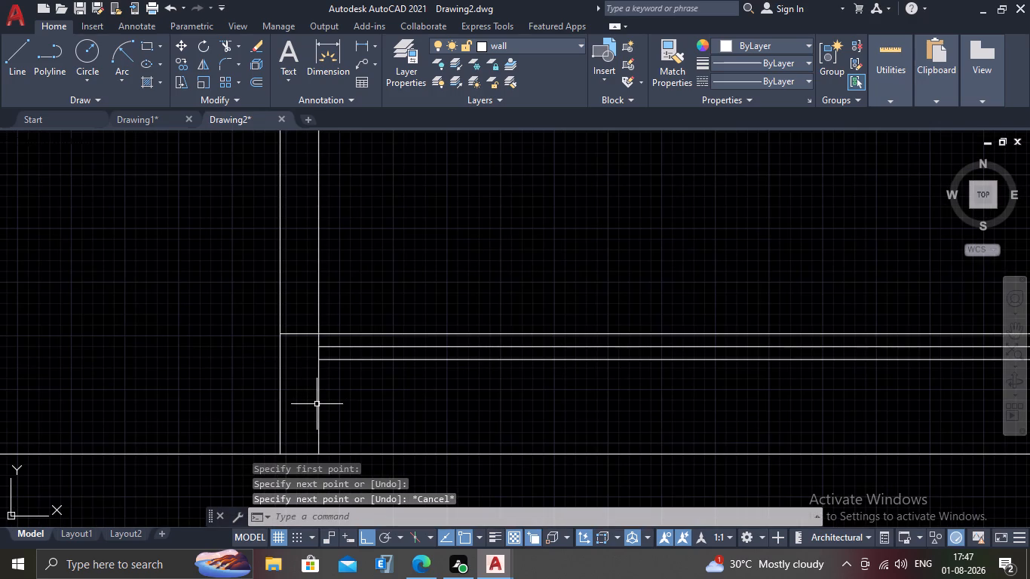
pyautogui.scroll(-2, 322, 409)
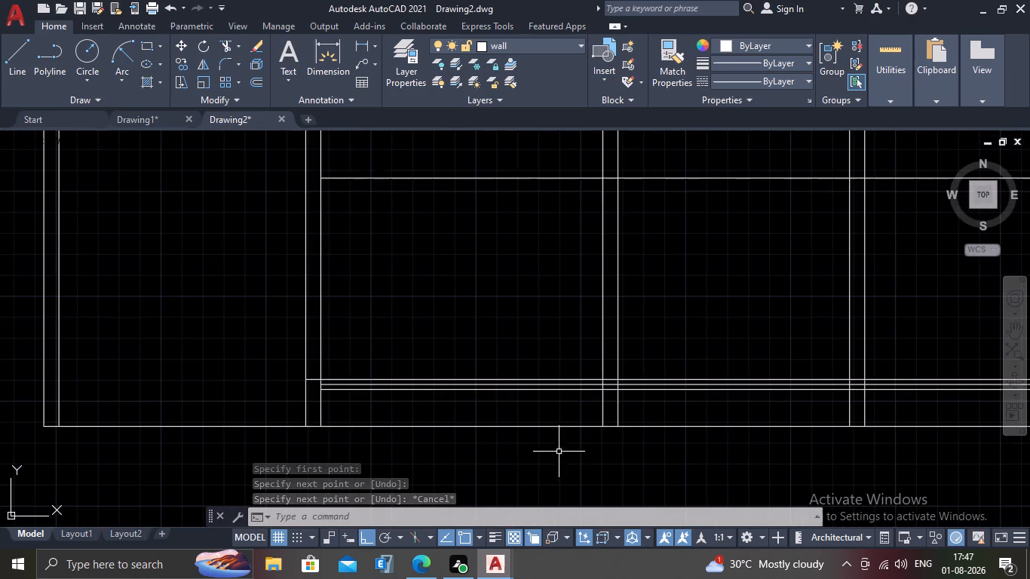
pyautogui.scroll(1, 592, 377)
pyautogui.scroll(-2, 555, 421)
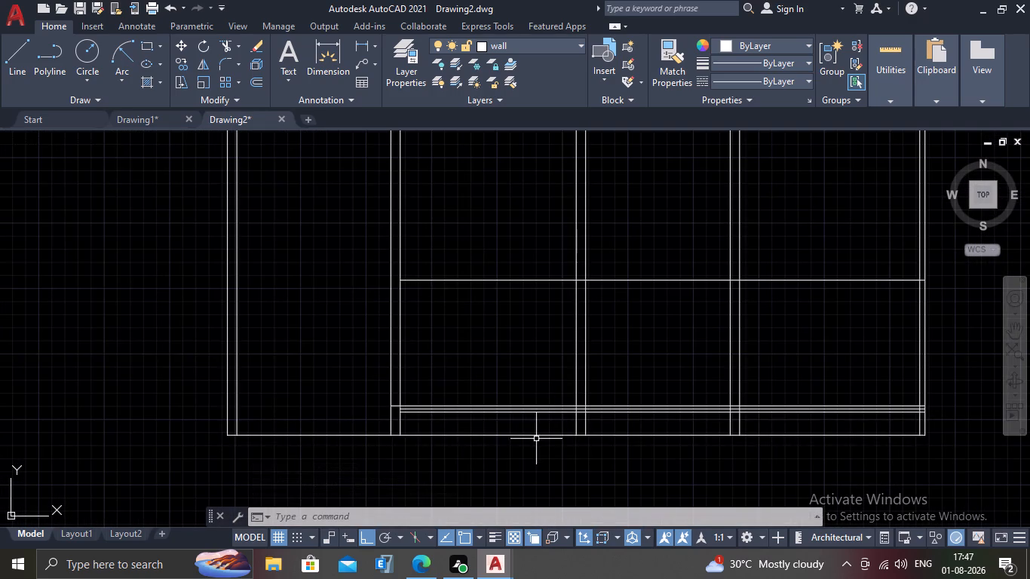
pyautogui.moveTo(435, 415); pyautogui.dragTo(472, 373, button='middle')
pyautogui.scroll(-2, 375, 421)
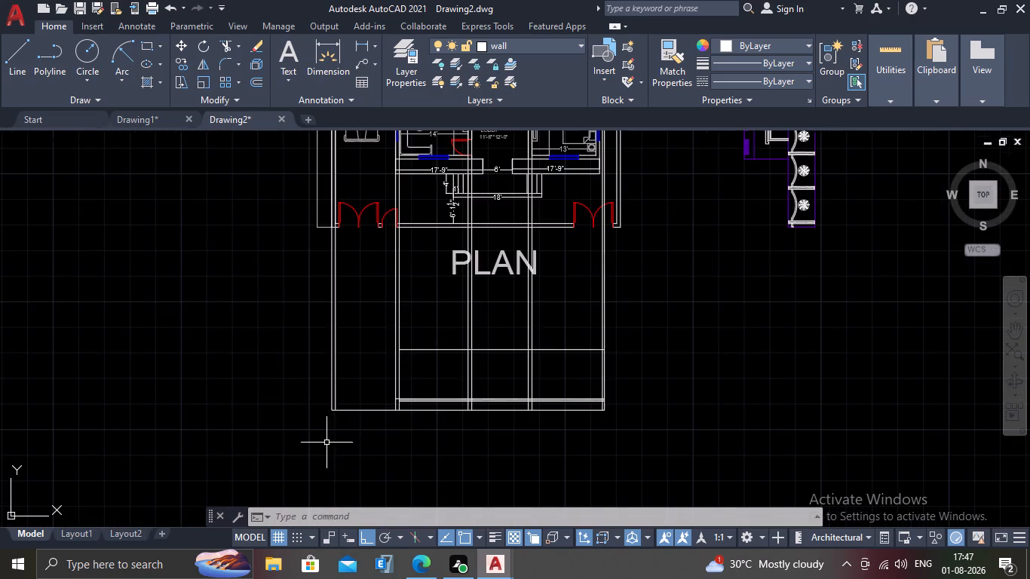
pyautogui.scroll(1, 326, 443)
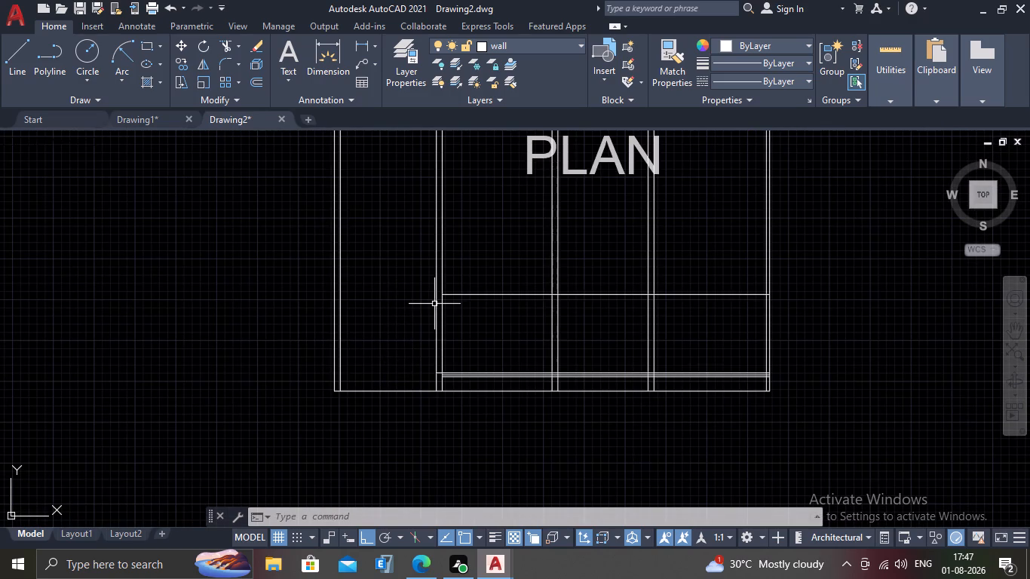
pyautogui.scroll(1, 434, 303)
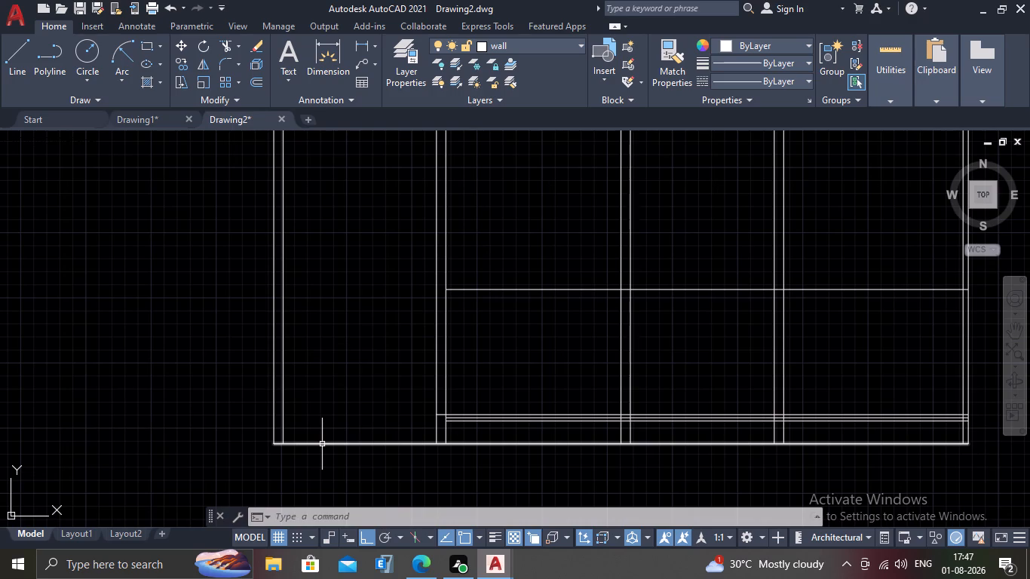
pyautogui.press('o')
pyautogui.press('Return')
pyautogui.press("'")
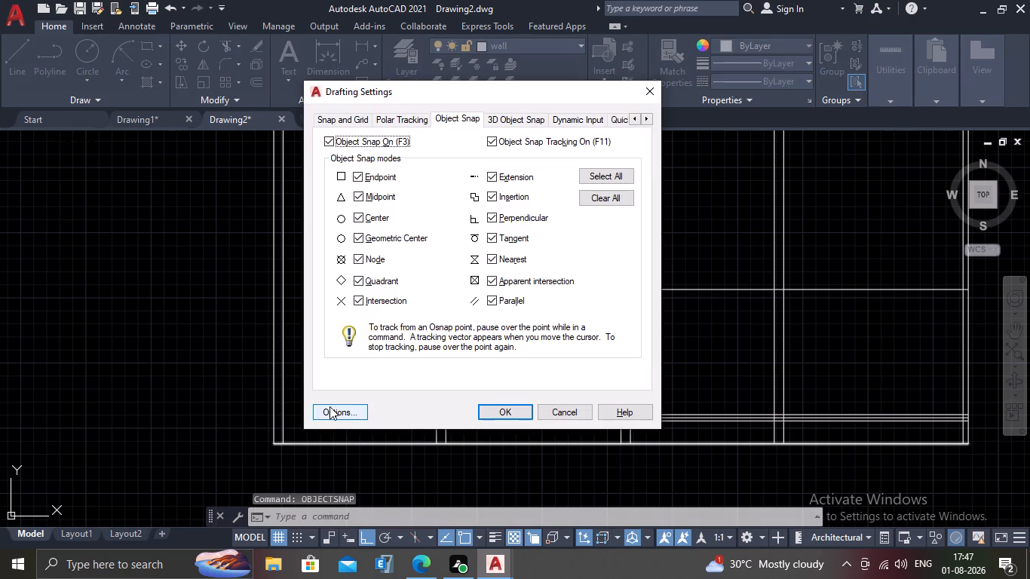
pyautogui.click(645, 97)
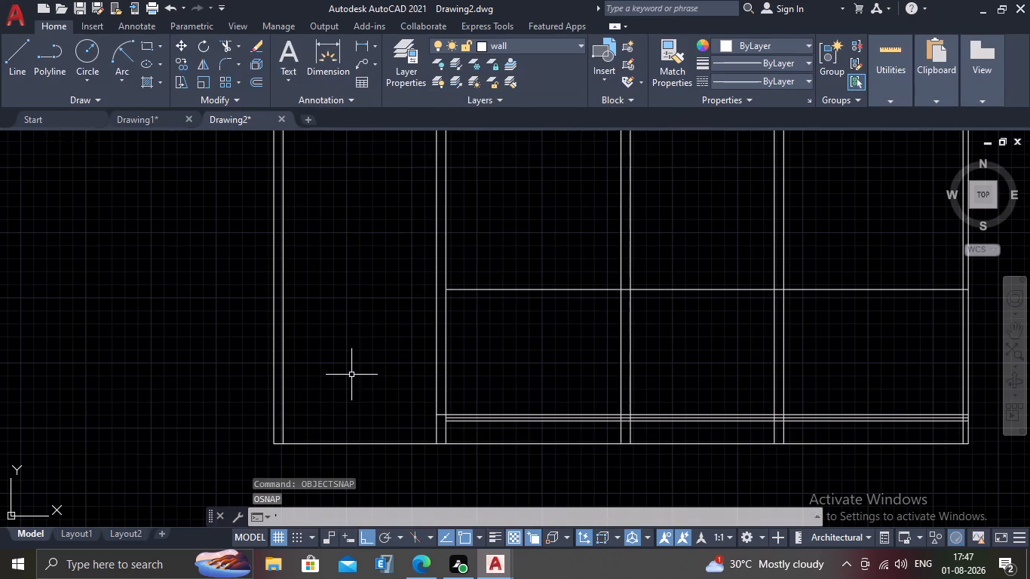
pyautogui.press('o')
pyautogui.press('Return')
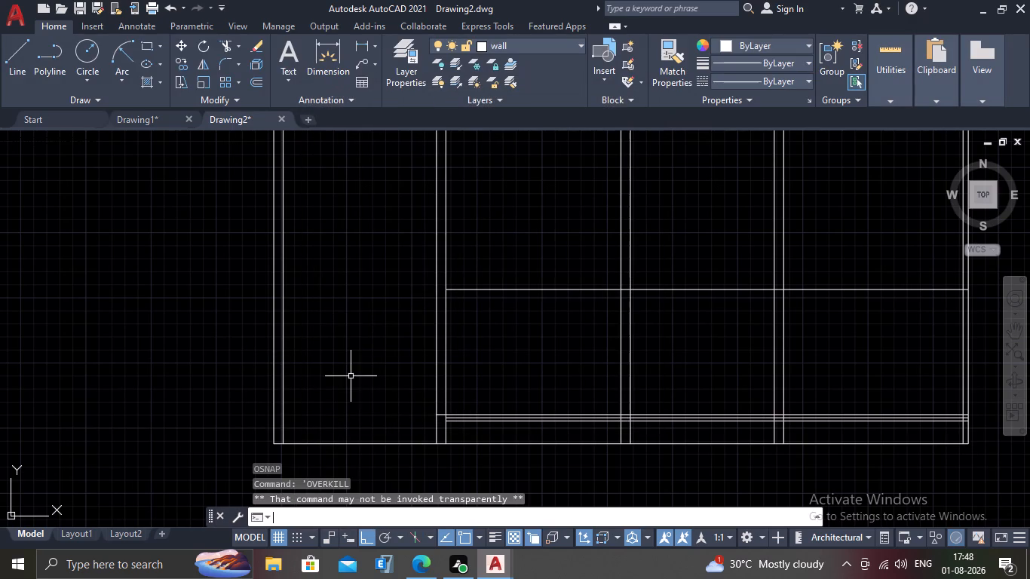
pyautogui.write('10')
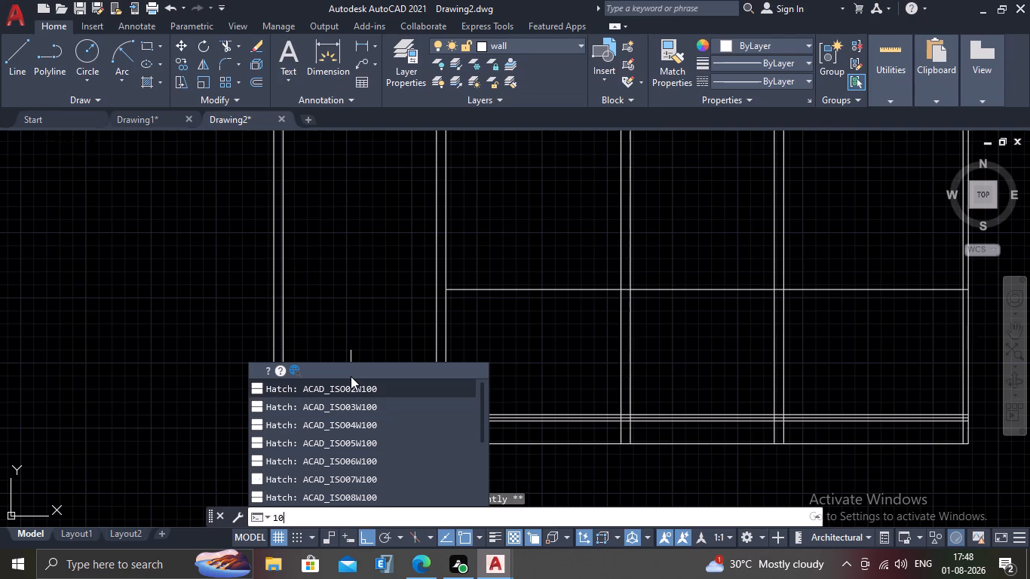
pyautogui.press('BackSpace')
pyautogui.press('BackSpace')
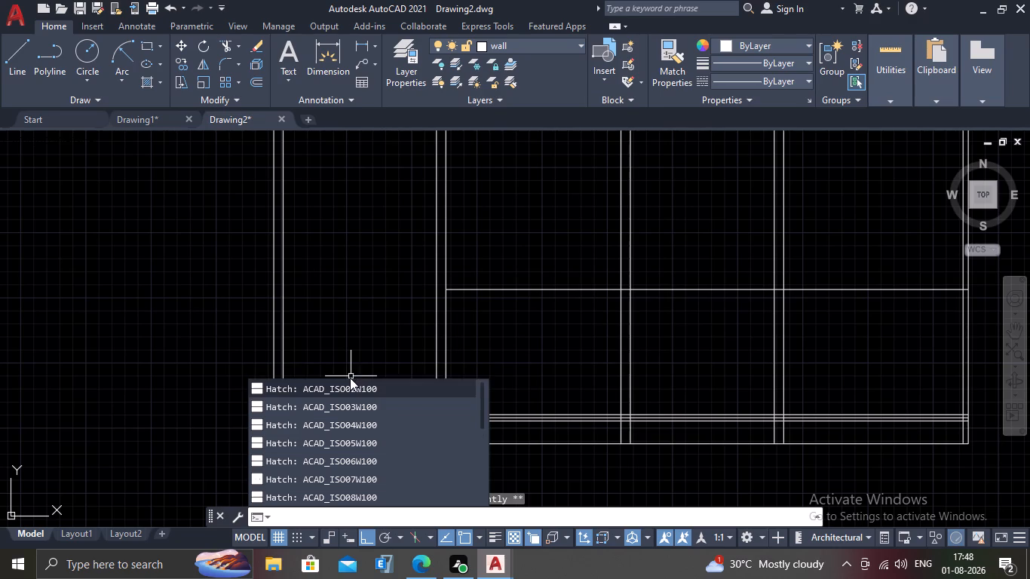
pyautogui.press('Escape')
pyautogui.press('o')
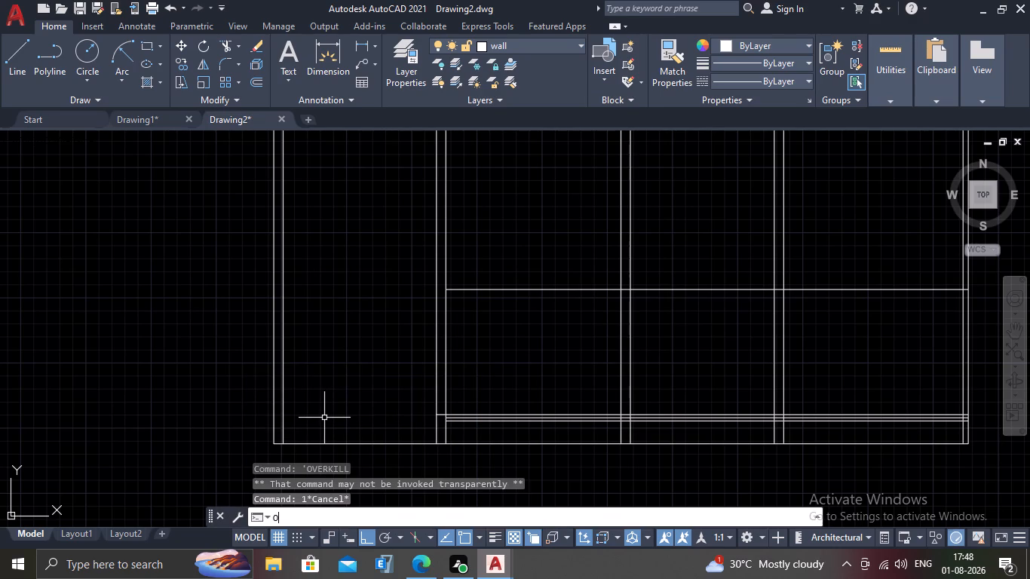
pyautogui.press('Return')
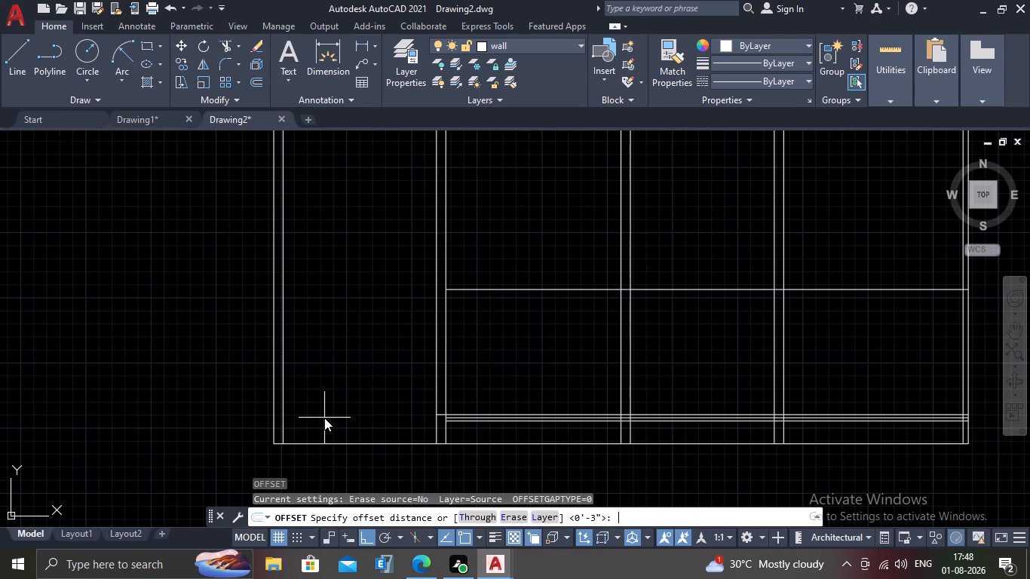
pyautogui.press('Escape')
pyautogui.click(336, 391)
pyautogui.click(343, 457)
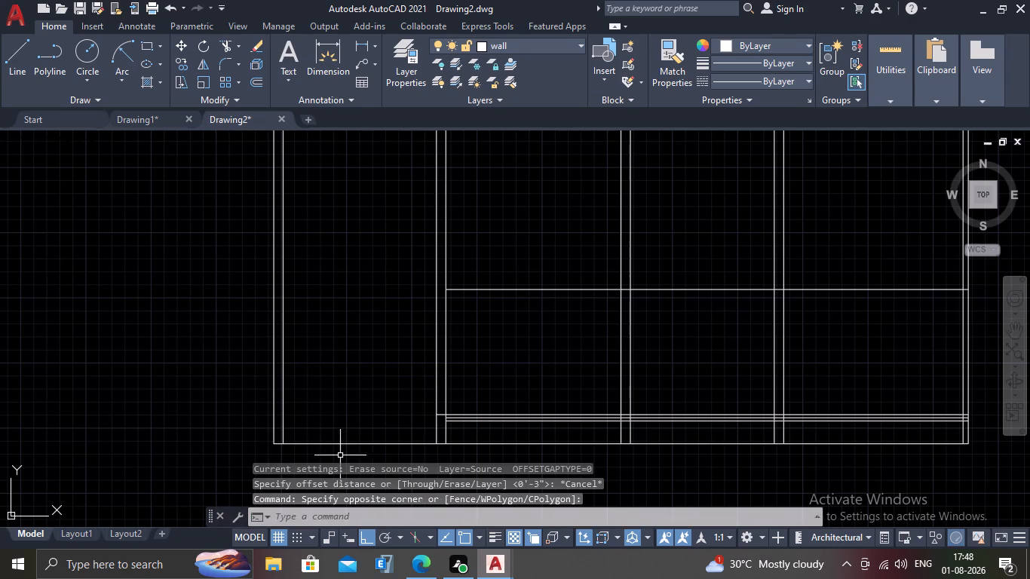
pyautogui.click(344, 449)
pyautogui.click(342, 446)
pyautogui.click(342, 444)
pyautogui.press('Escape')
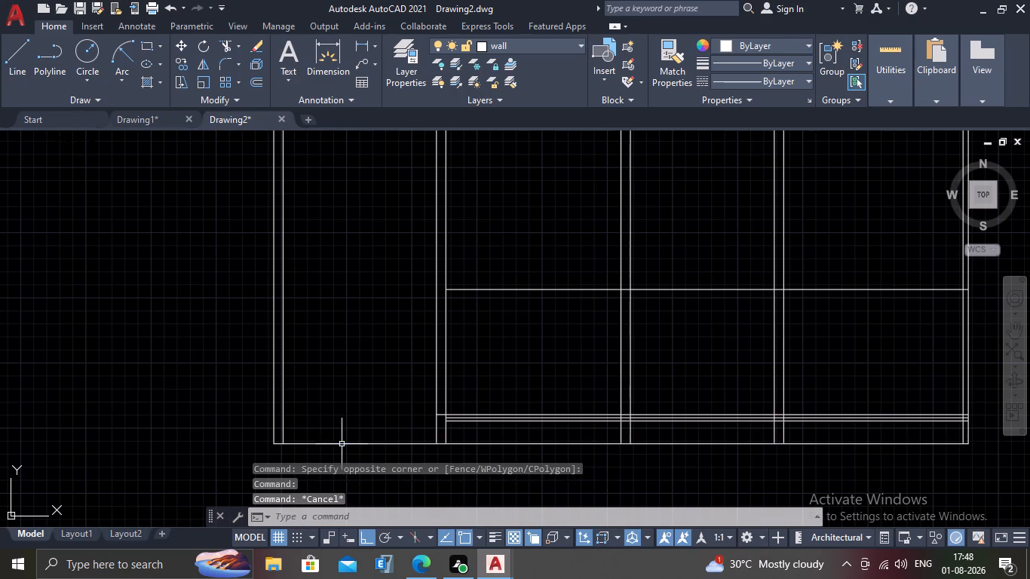
# Trim away the base line segment between the leftmost wall and the next wall.
pyautogui.write('TR')
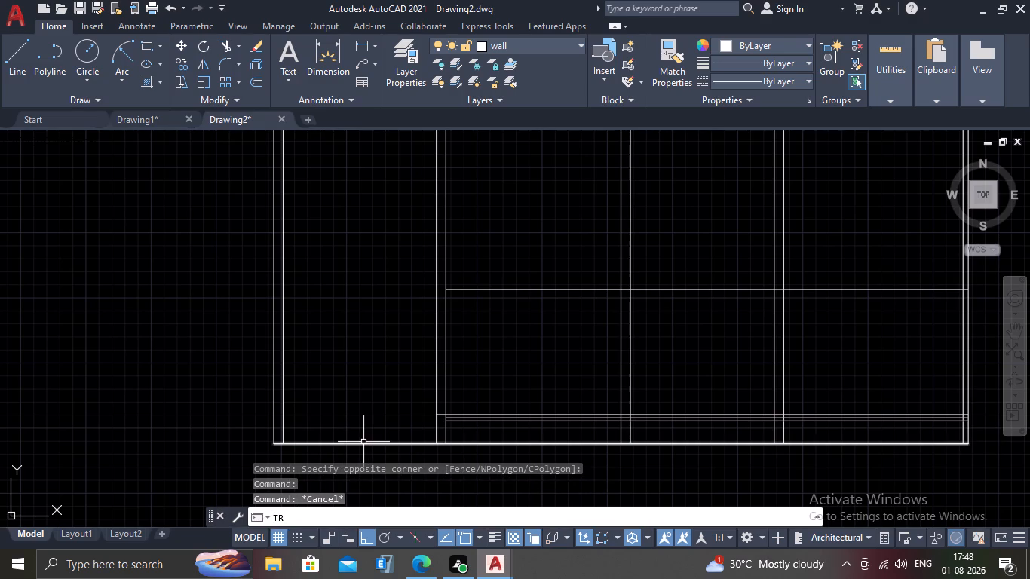
pyautogui.press('Return')
pyautogui.click(363, 416)
pyautogui.click(351, 453)
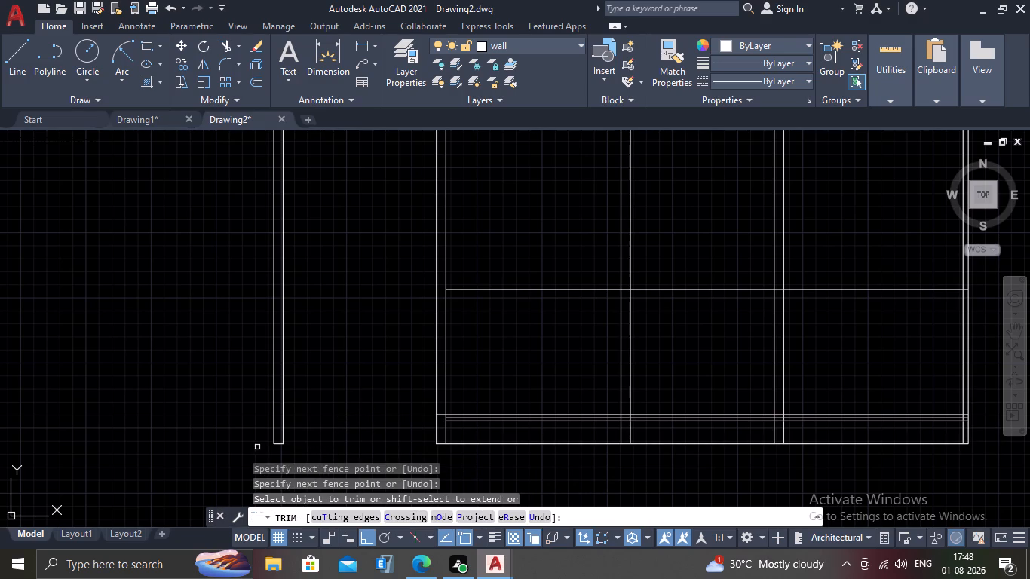
pyautogui.scroll(1, 270, 455)
pyautogui.moveTo(274, 456); pyautogui.dragTo(299, 389, button='middle')
pyautogui.scroll(1, 299, 389)
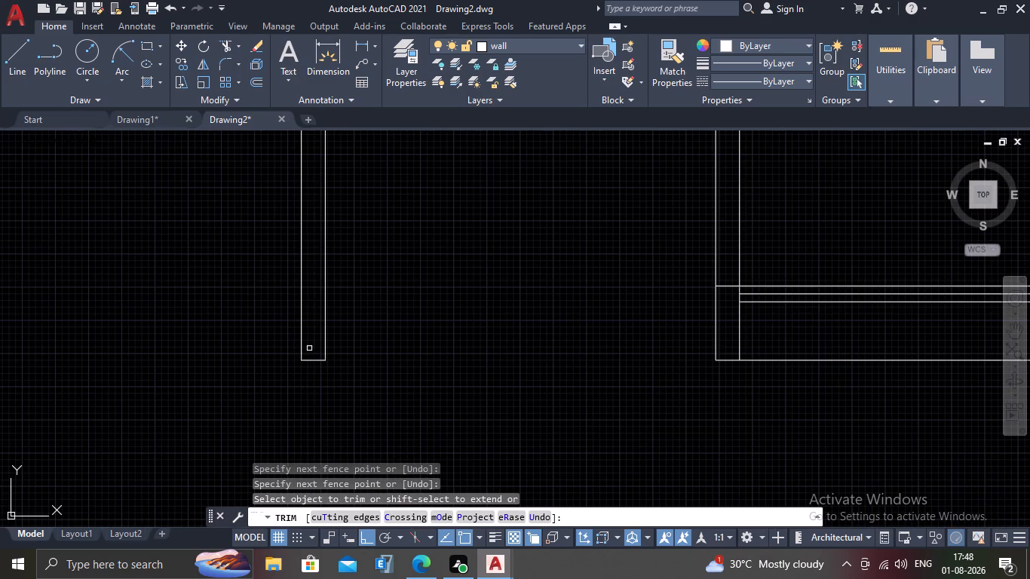
pyautogui.press('Escape')
# Draw a separate base line from the leftmost wall's inner face to the near face of the next wall.
pyautogui.press('l')
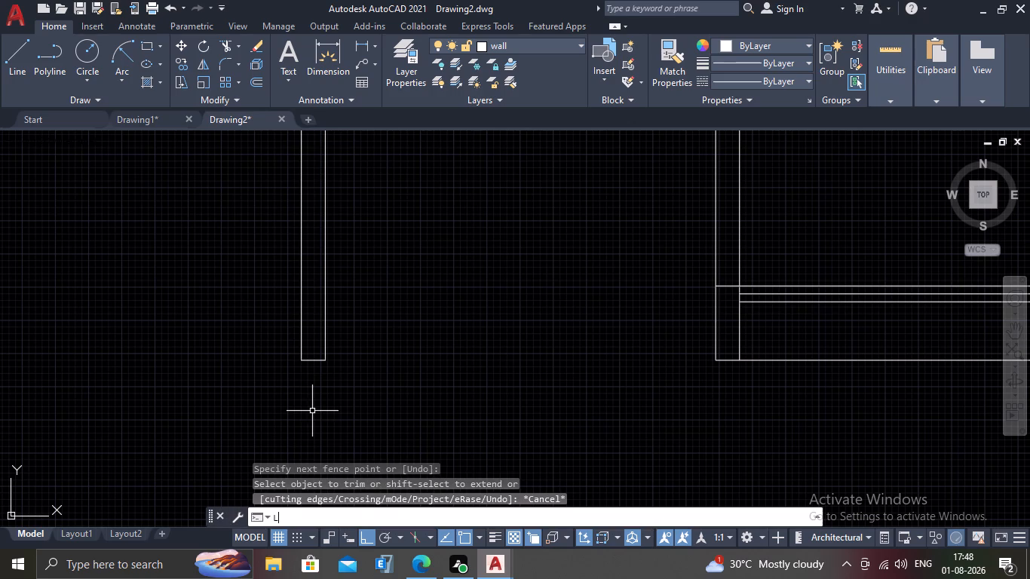
pyautogui.press('Return')
pyautogui.click(323, 361)
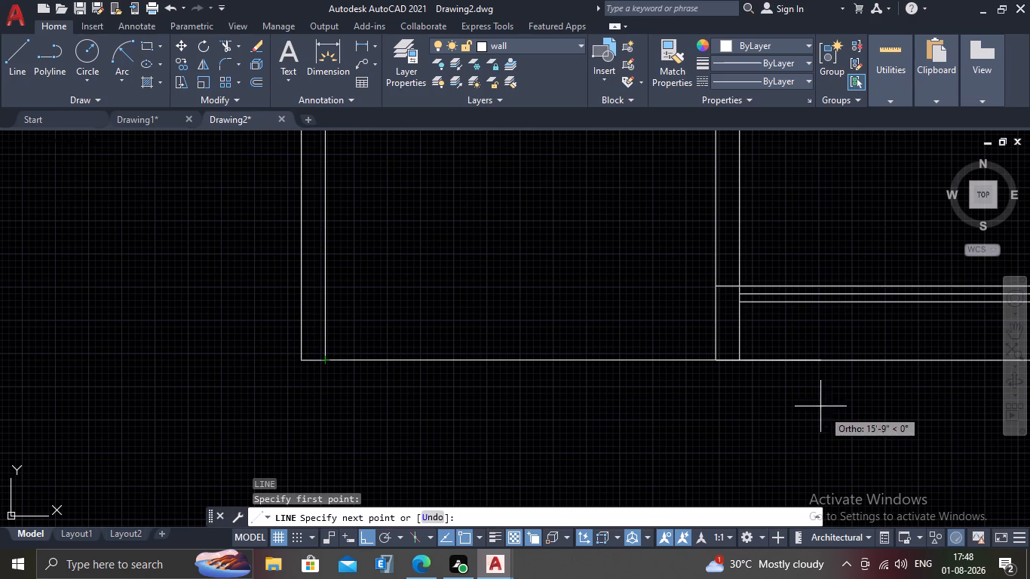
pyautogui.click(715, 363)
pyautogui.press('Escape')
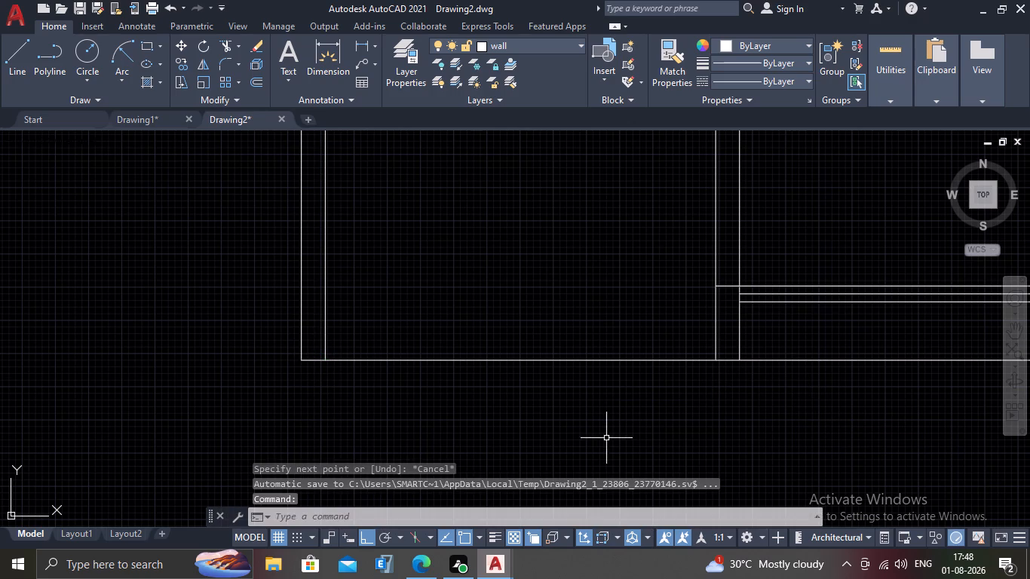
# Offset the new base line segment in the leftmost bay 10' upward.
pyautogui.scroll(-1, 606, 438)
pyautogui.press('o')
pyautogui.press('Return')
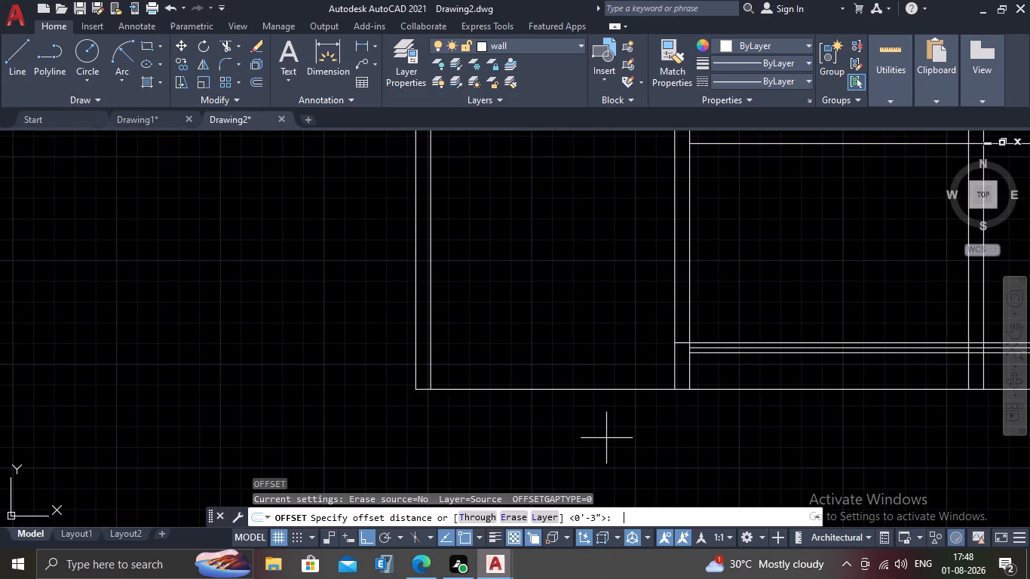
pyautogui.write("10'")
pyautogui.press('Return')
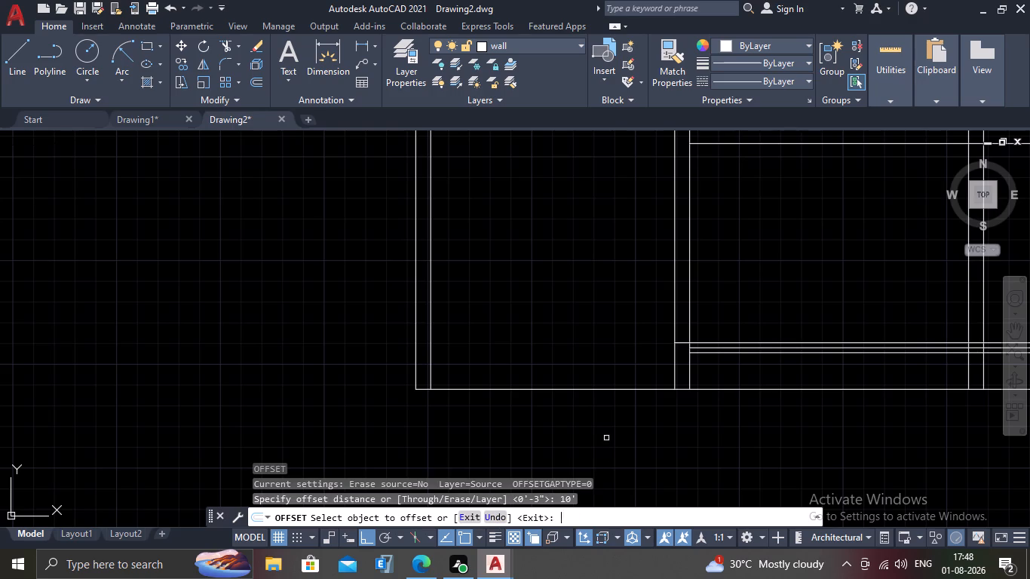
pyautogui.click(586, 391)
pyautogui.click(544, 250)
pyautogui.scroll(-2, 548, 245)
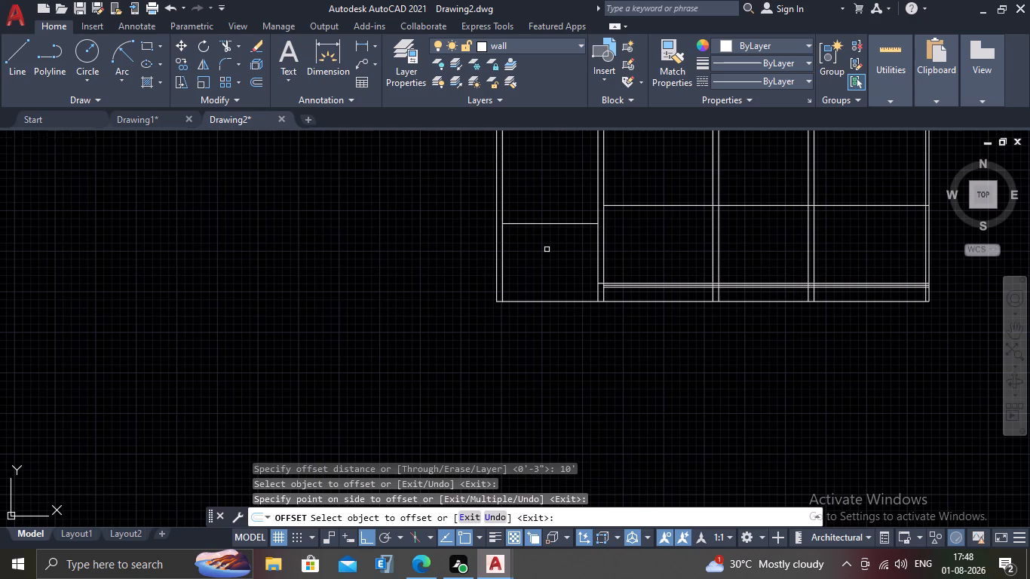
pyautogui.press('Escape')
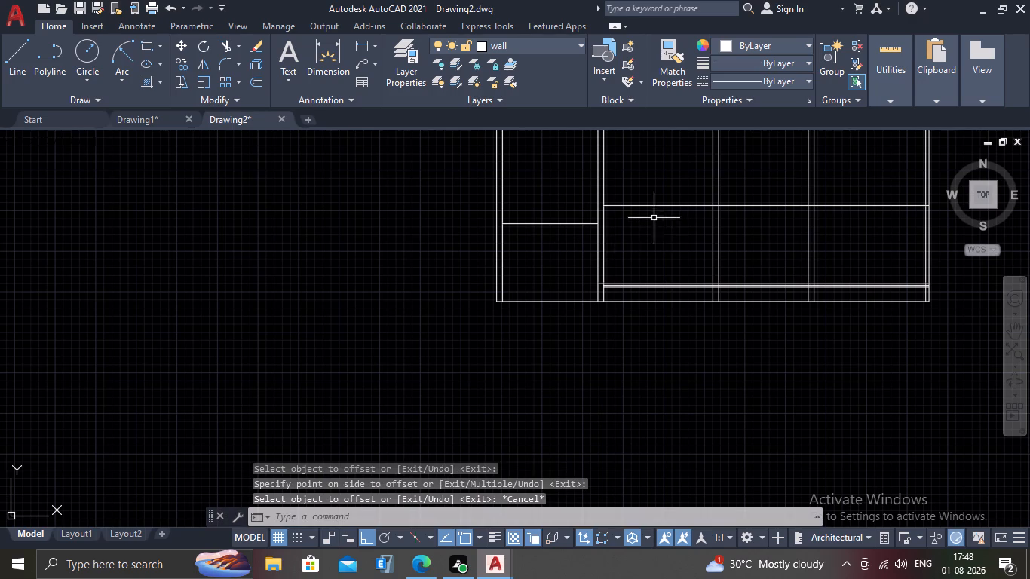
# Offset the upper level line of the main block 6" downward.
pyautogui.scroll(2, 654, 218)
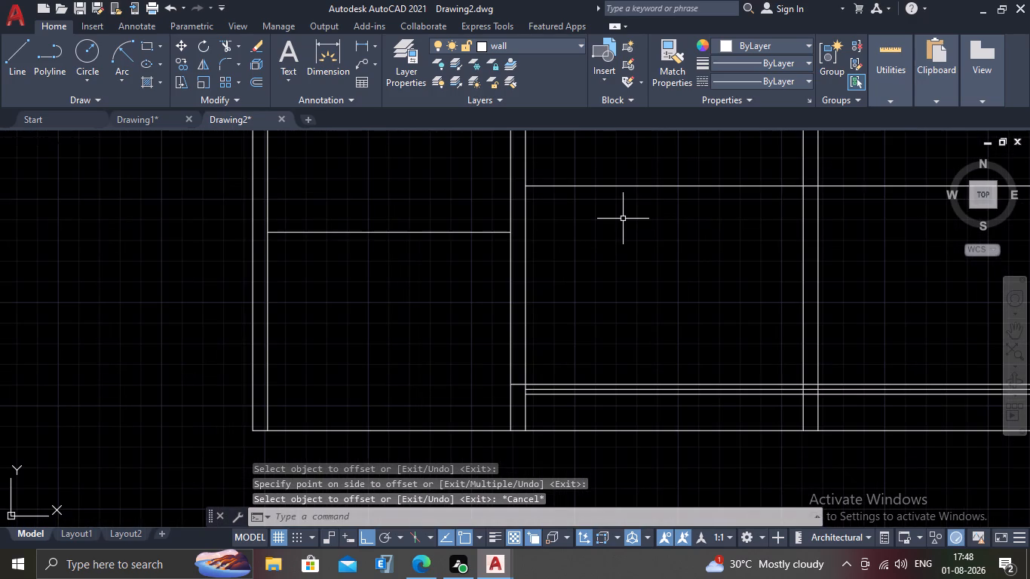
pyautogui.press('o')
pyautogui.press('Return')
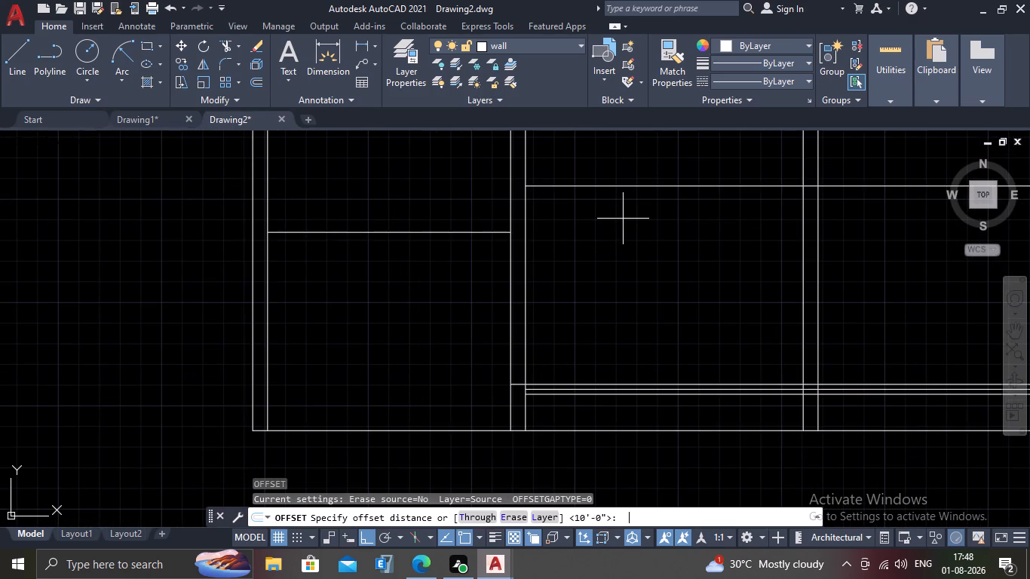
pyautogui.press('6')
pyautogui.hotkey('shift', '"')
pyautogui.press('Return')
pyautogui.click(604, 187)
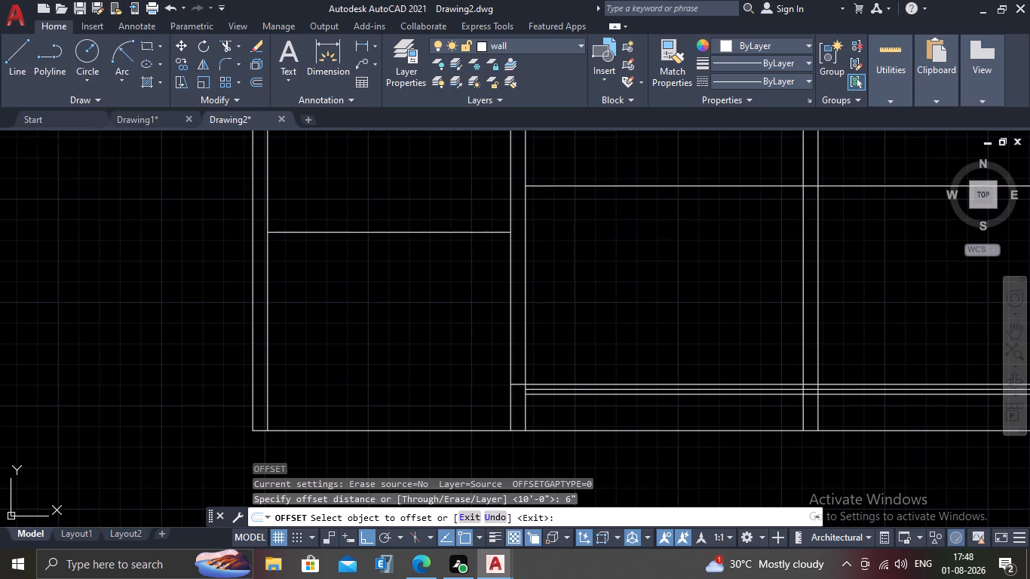
pyautogui.click(598, 222)
pyautogui.moveTo(599, 237); pyautogui.dragTo(600, 247)
pyautogui.press('Escape')
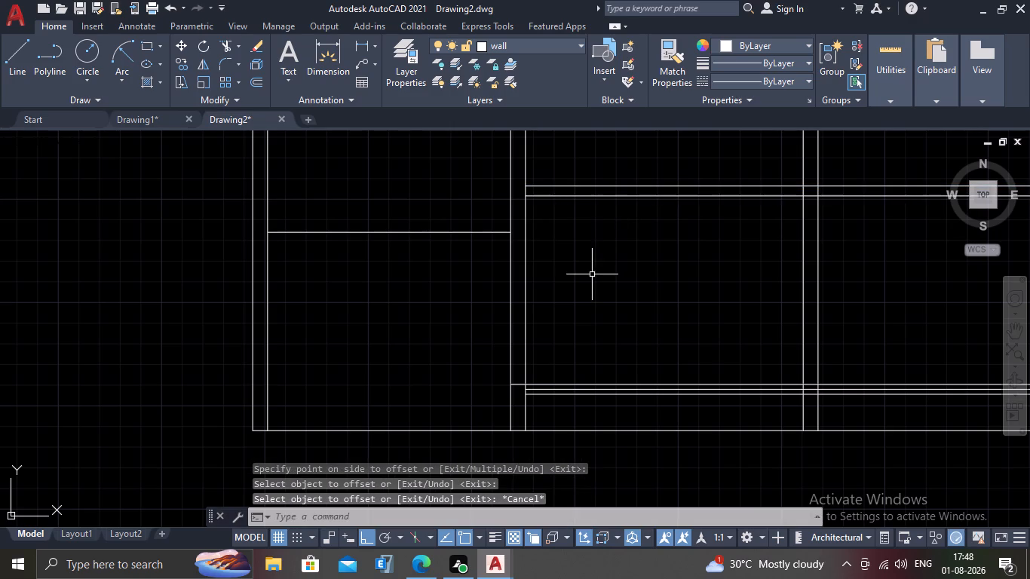
# Extend the left ends of the upper level line and its 6" offset to the adjoining wall's far face.
pyautogui.scroll(-2, 592, 274)
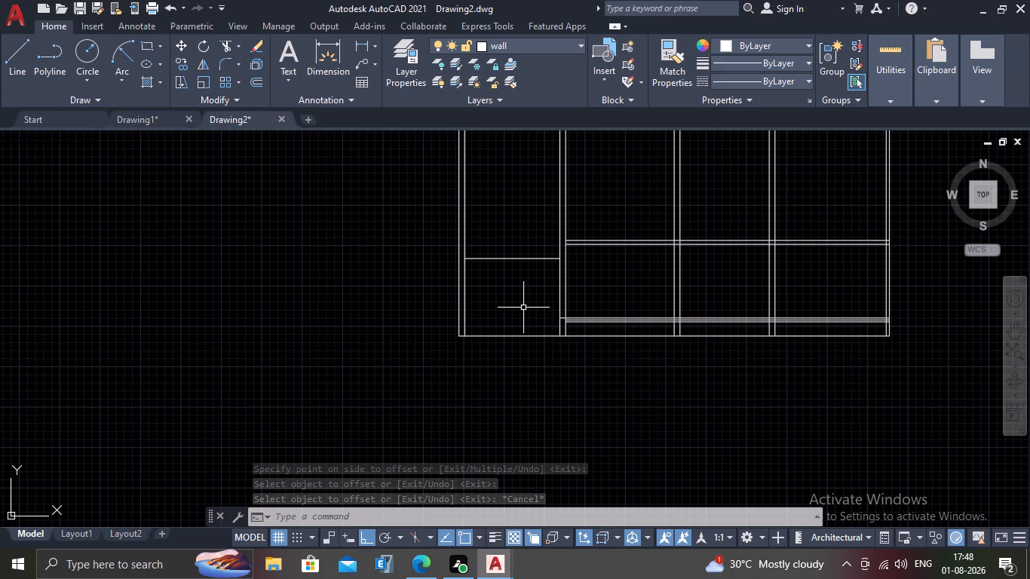
pyautogui.scroll(2, 641, 232)
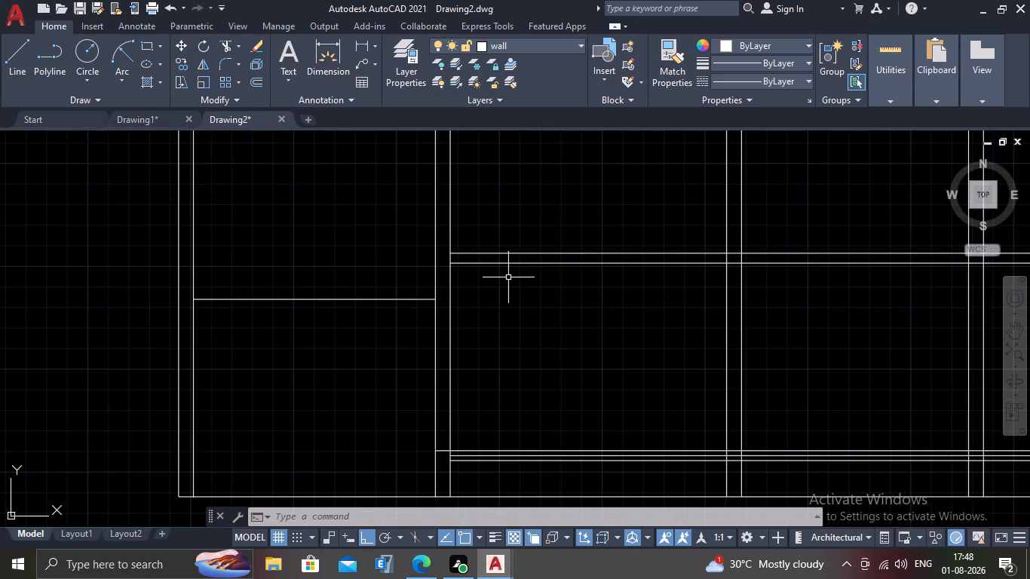
pyautogui.write('EX')
pyautogui.press('Return')
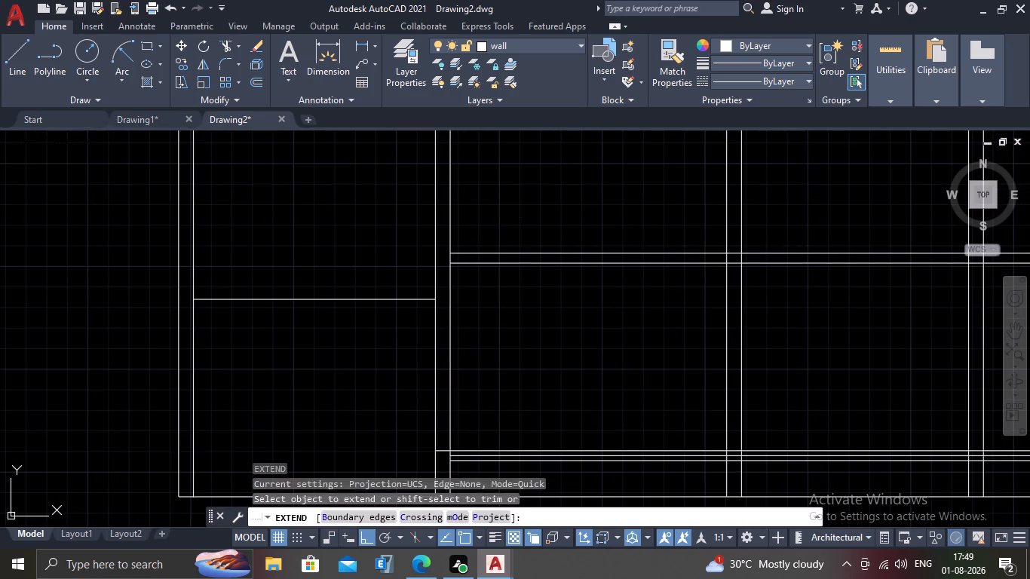
pyautogui.click(497, 217)
pyautogui.click(503, 301)
pyautogui.press('Escape')
pyautogui.scroll(-2, 502, 302)
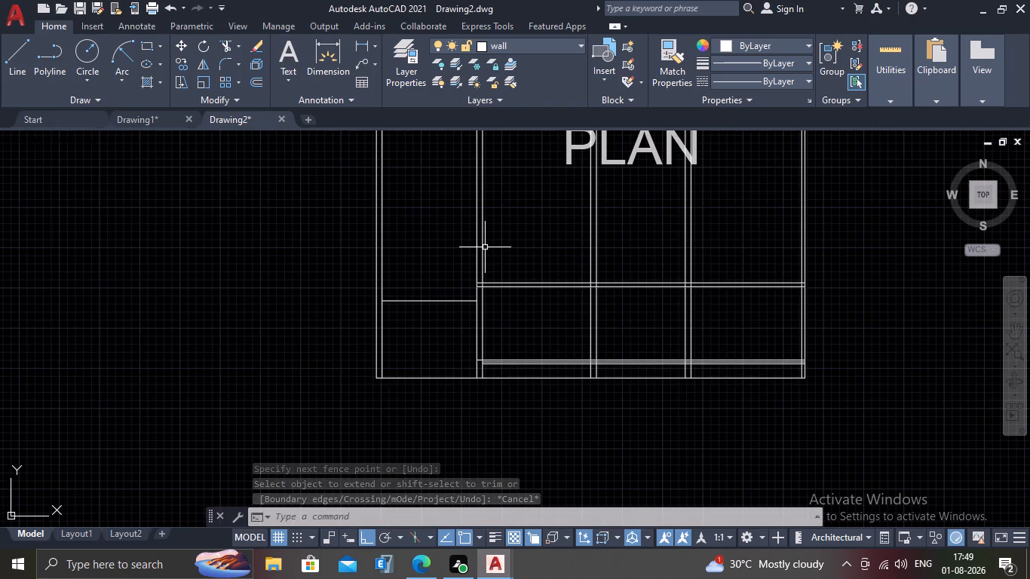
# Trim the projected wall lines above the main block's top line, keeping the leftmost wall's two lines.
pyautogui.press('Escape')
pyautogui.write('TR')
pyautogui.press('Return')
pyautogui.click(513, 255)
pyautogui.click(449, 251)
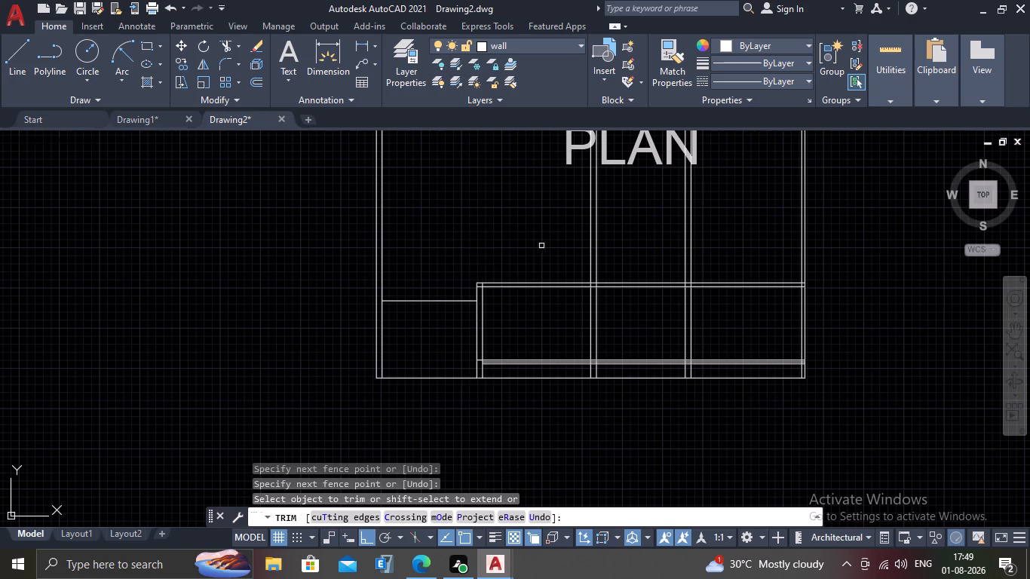
pyautogui.moveTo(549, 246); pyautogui.dragTo(569, 242)
pyautogui.moveTo(825, 237); pyautogui.dragTo(800, 243)
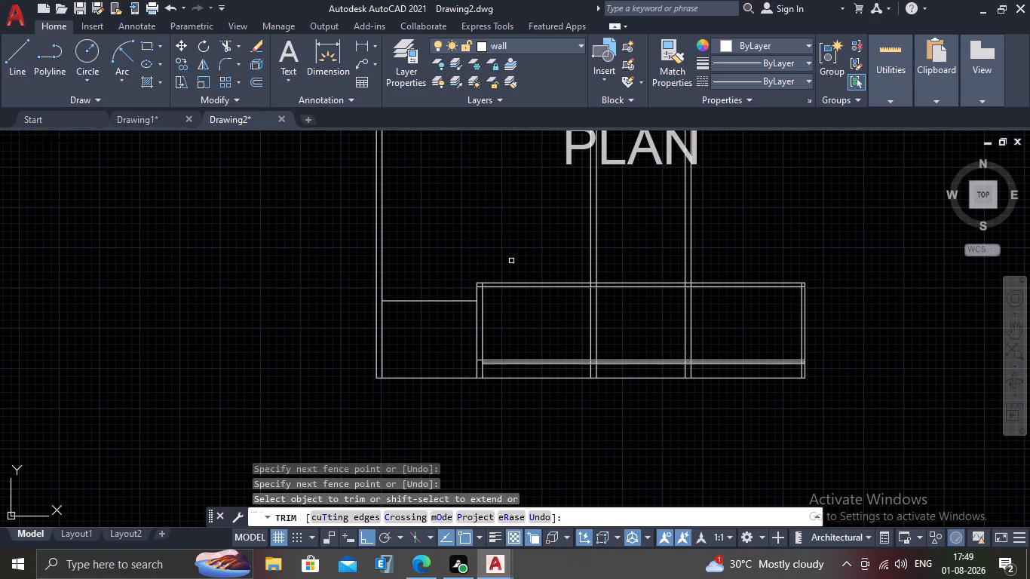
pyautogui.moveTo(510, 261); pyautogui.dragTo(550, 256)
pyautogui.click(713, 249)
pyautogui.moveTo(713, 249); pyautogui.dragTo(536, 254)
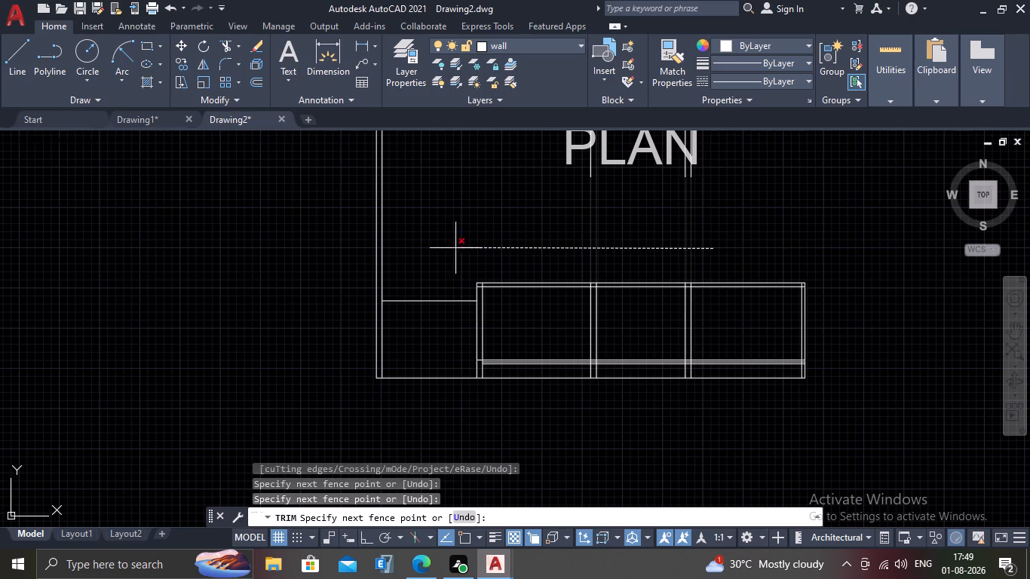
pyautogui.click(327, 254)
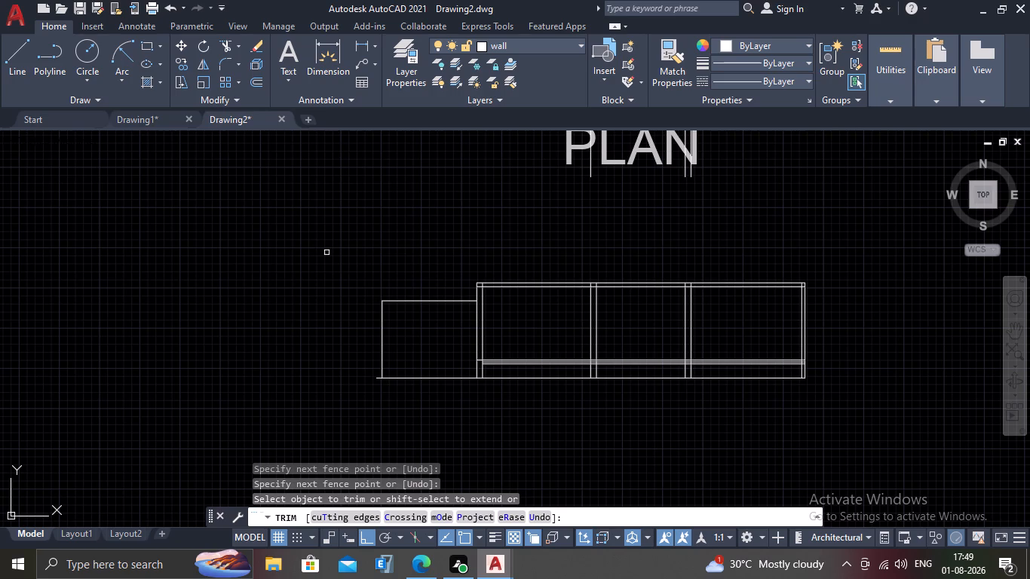
pyautogui.hotkey('ctrl', 'z')
pyautogui.moveTo(584, 217); pyautogui.dragTo(591, 214)
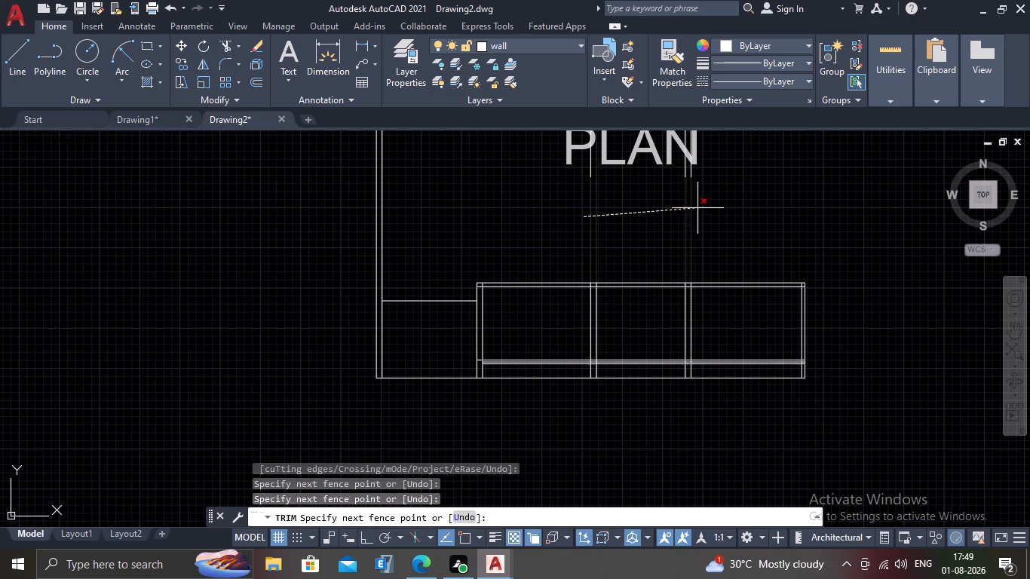
pyautogui.click(700, 207)
pyautogui.press('Escape')
# Extend the side bay's top line to the outer face of the leftmost wall.
pyautogui.scroll(1, 402, 321)
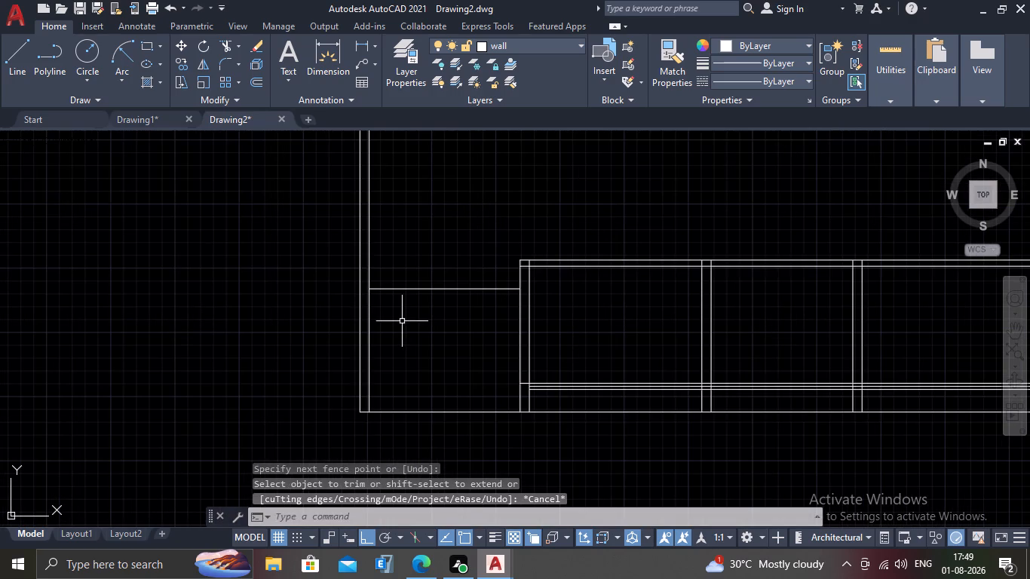
pyautogui.write('EX')
pyautogui.press('Return')
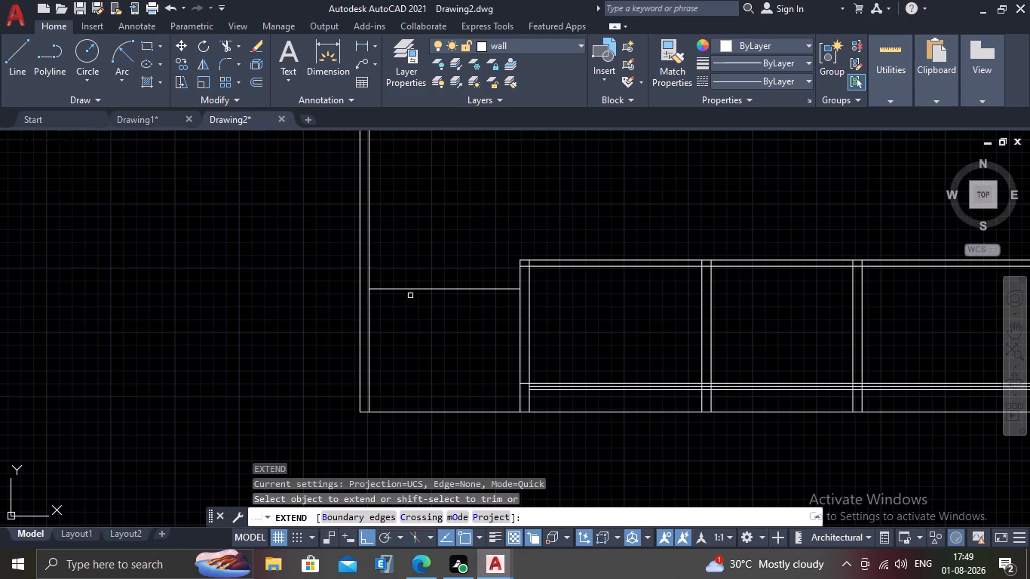
pyautogui.click(412, 270)
pyautogui.click(412, 343)
pyautogui.press('Escape')
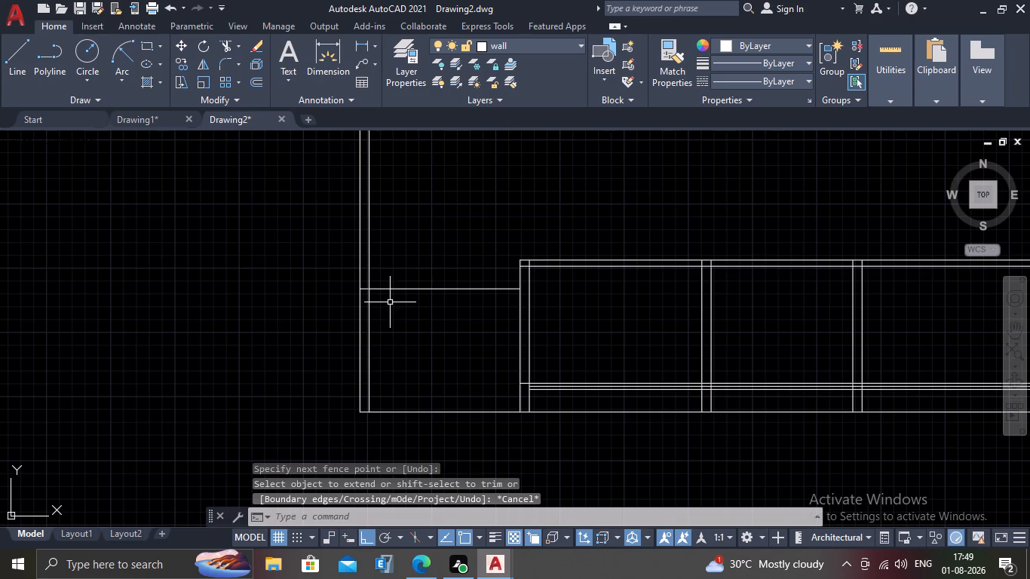
# Trim the leftmost wall's two projected lines above the side bay's top line.
pyautogui.write('TR')
pyautogui.press('Return')
pyautogui.click(407, 239)
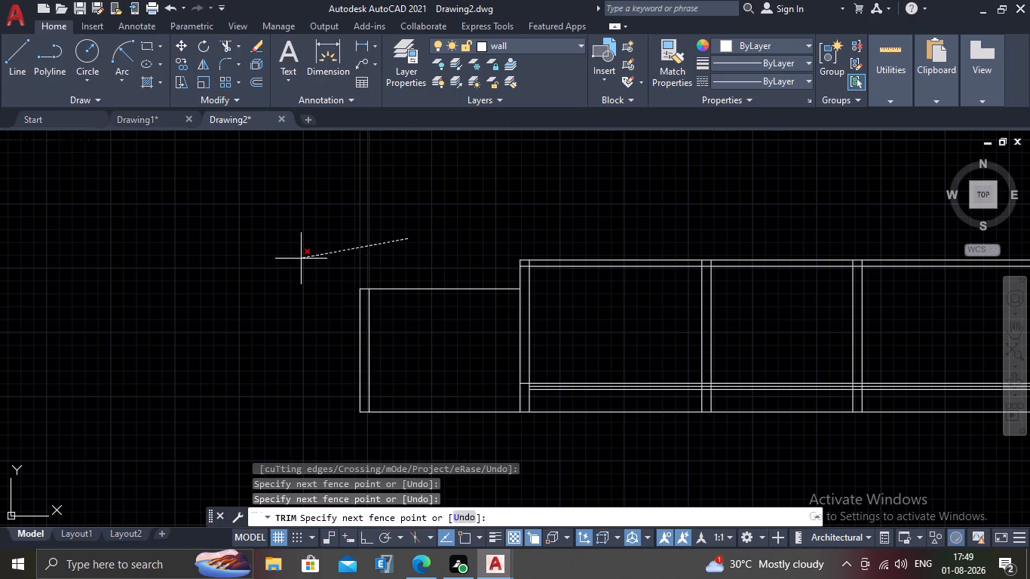
pyautogui.click(301, 259)
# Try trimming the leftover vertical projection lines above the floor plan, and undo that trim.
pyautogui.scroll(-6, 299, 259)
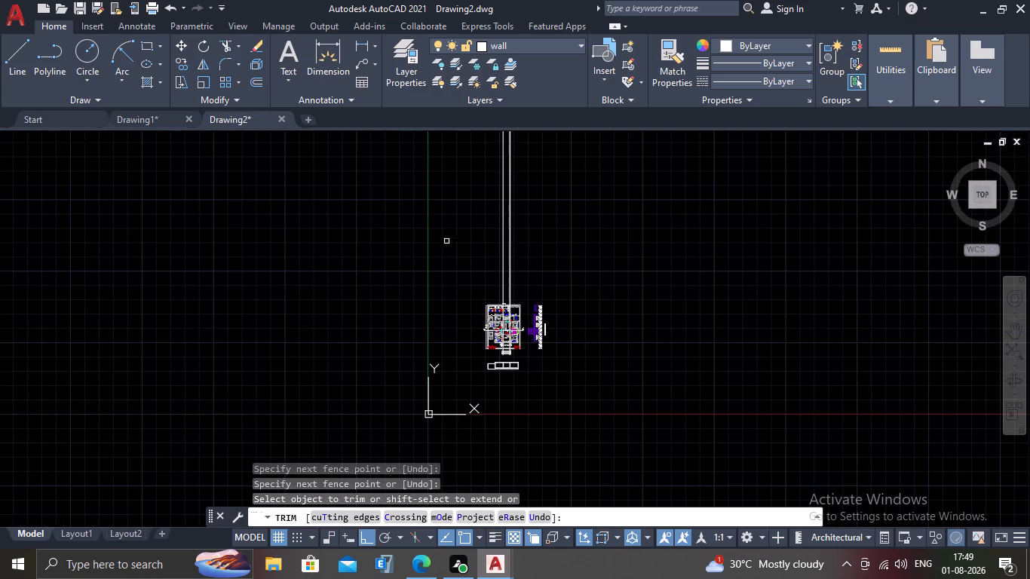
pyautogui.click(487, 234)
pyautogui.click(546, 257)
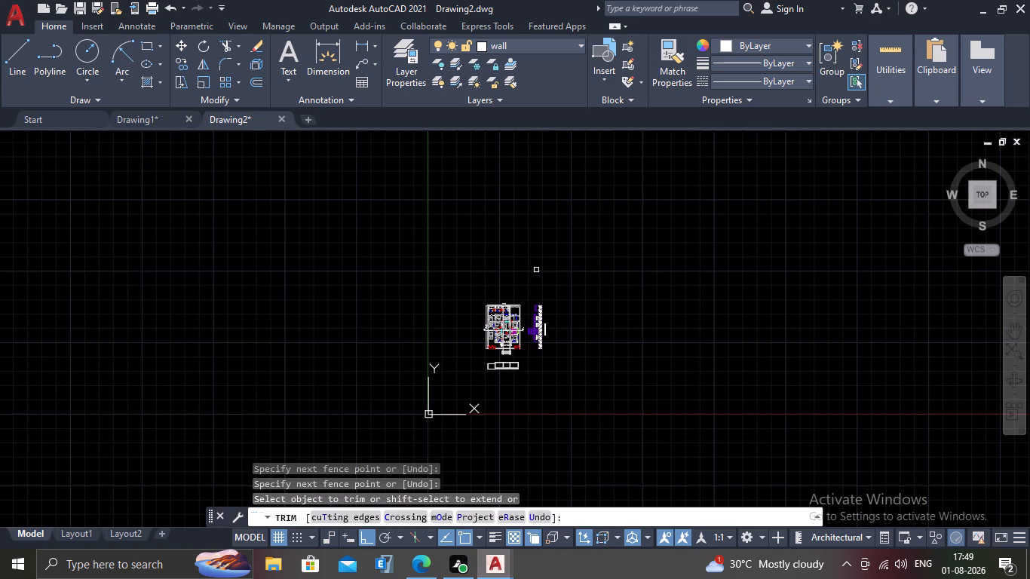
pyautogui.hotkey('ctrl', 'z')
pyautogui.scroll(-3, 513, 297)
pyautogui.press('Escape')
# Erase the leftover vertical projection lines running through and above the floor plan.
pyautogui.scroll(-2, 518, 324)
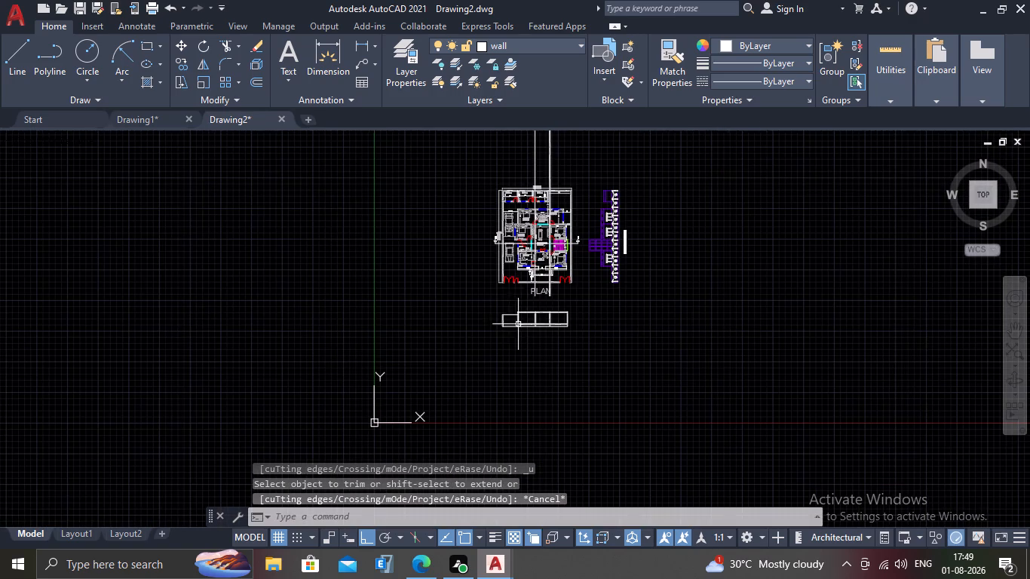
pyautogui.click(566, 149)
pyautogui.click(516, 158)
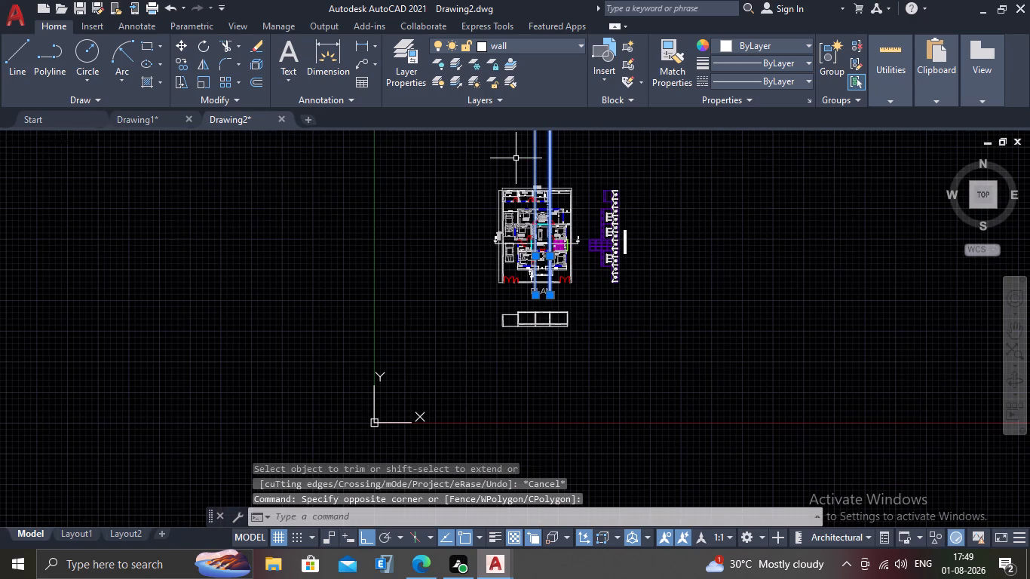
pyautogui.press('Delete')
# Draw vertical construction lines through the outer and inner faces of the left bedroom's wall beside the car parking.
pyautogui.scroll(2, 529, 380)
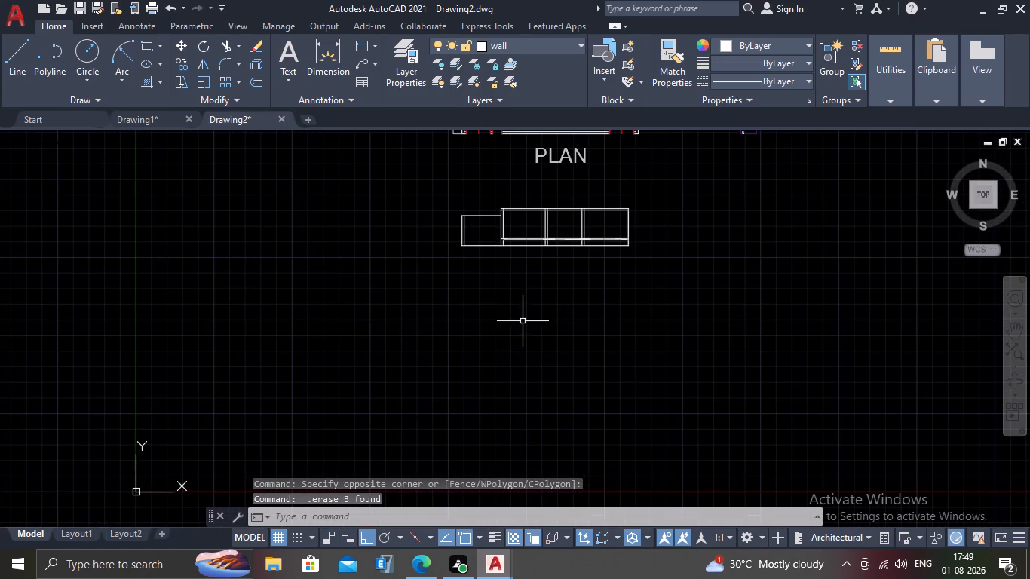
pyautogui.middleClick(467, 284)
pyautogui.scroll(1, 467, 284)
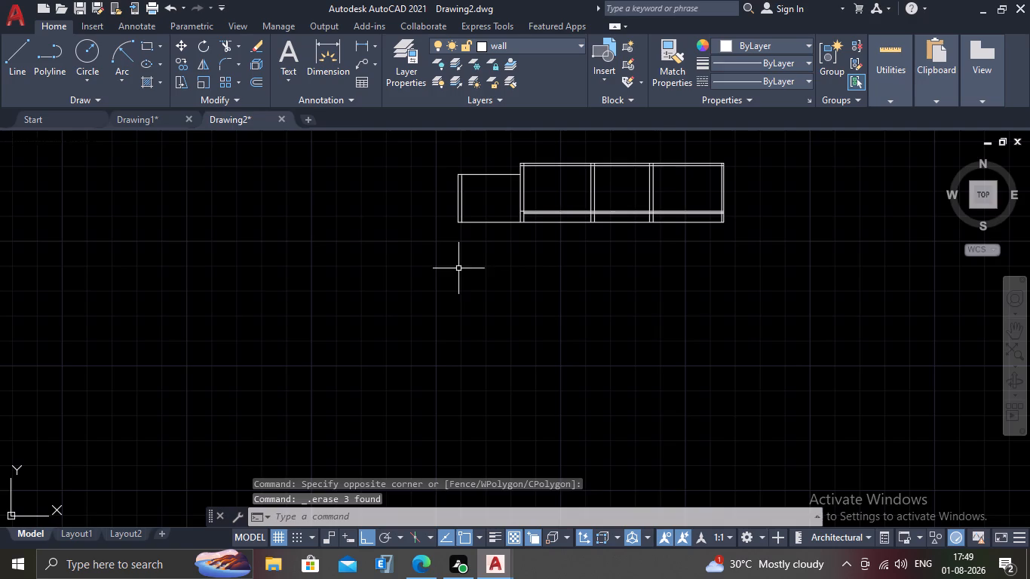
pyautogui.moveTo(464, 257); pyautogui.dragTo(422, 328, button='middle')
pyautogui.scroll(2, 433, 297)
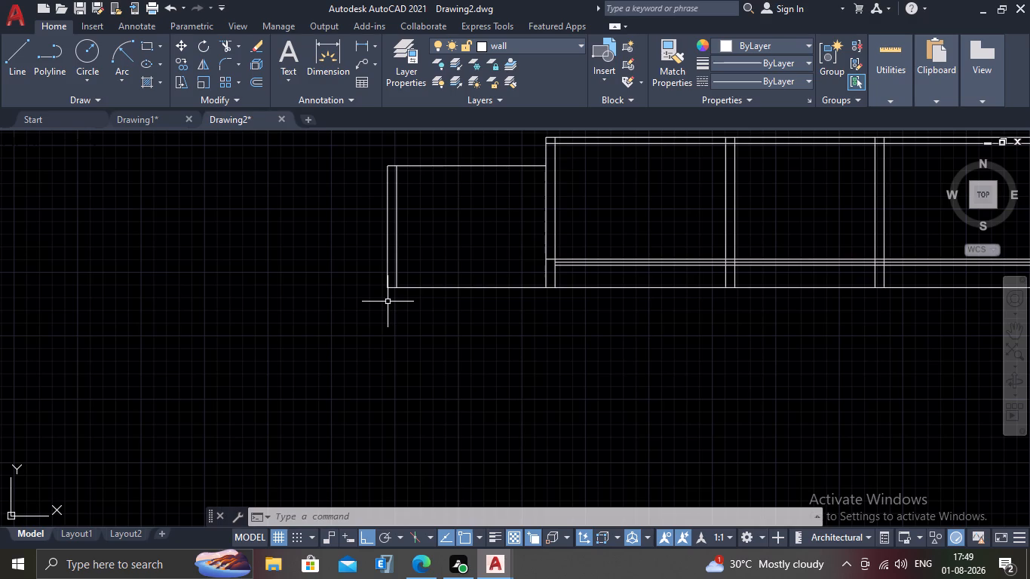
pyautogui.scroll(1, 388, 302)
pyautogui.scroll(-3, 388, 302)
pyautogui.moveTo(411, 249); pyautogui.dragTo(385, 408, button='middle')
pyautogui.scroll(-1, 381, 352)
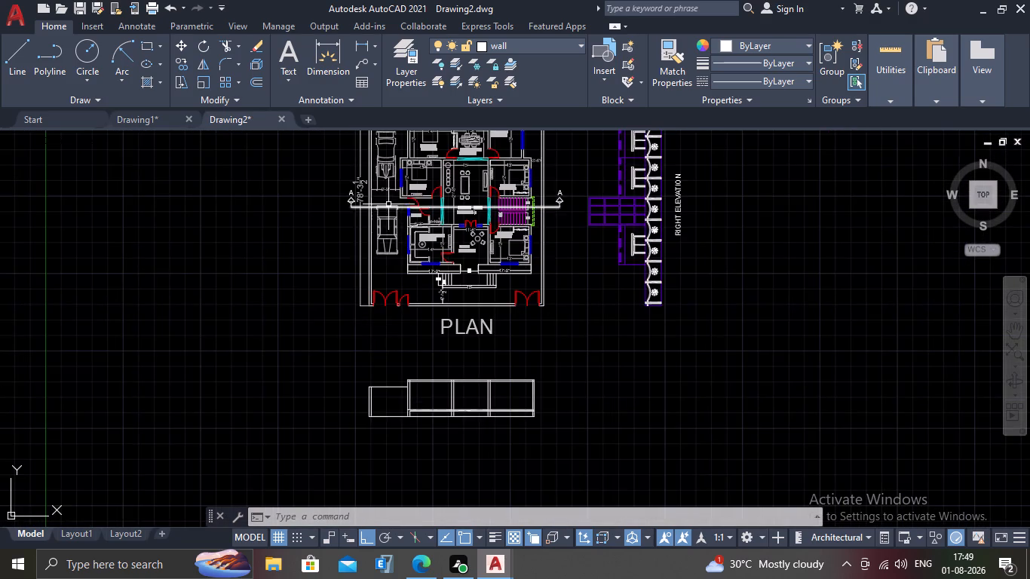
pyautogui.scroll(2, 388, 204)
pyautogui.write('XL')
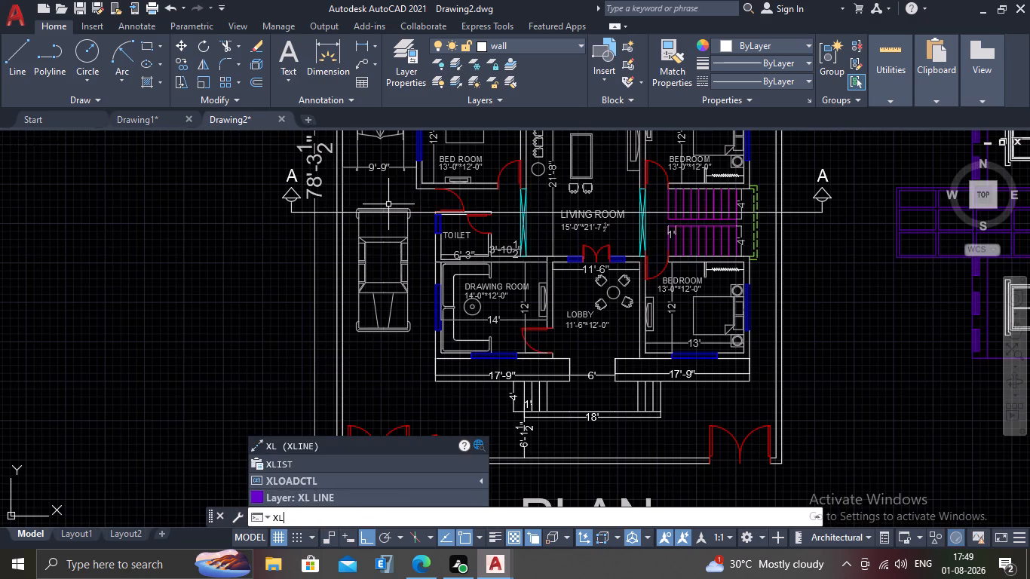
pyautogui.press('Return')
pyautogui.press('v')
pyautogui.press('Return')
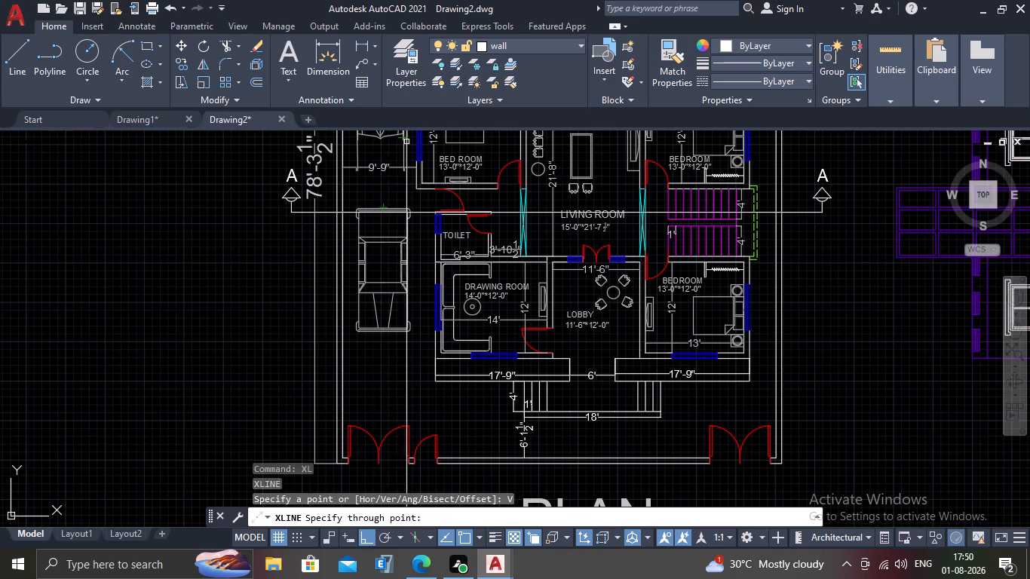
pyautogui.scroll(1, 407, 142)
pyautogui.click(421, 215)
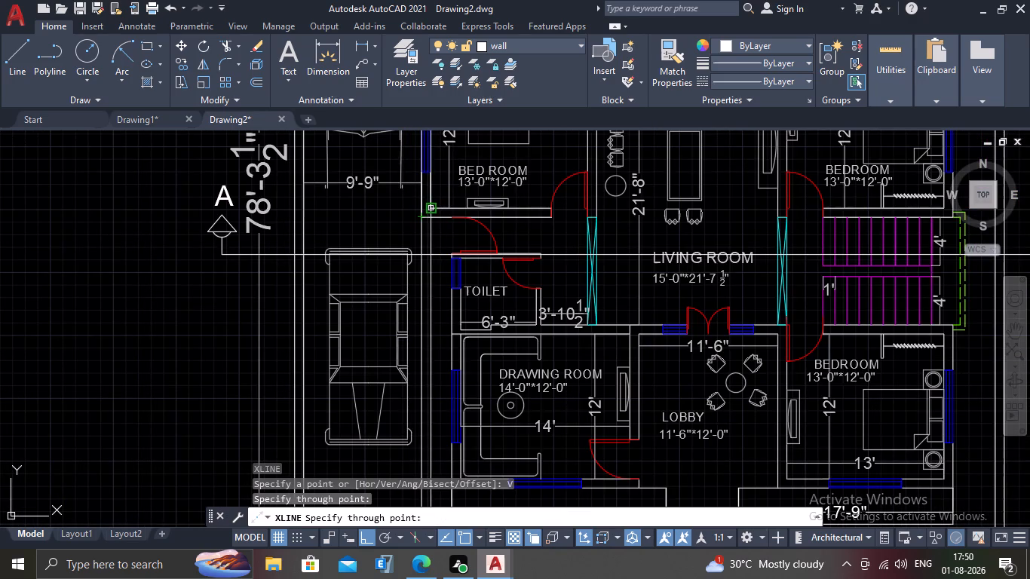
pyautogui.click(431, 205)
pyautogui.press('Escape')
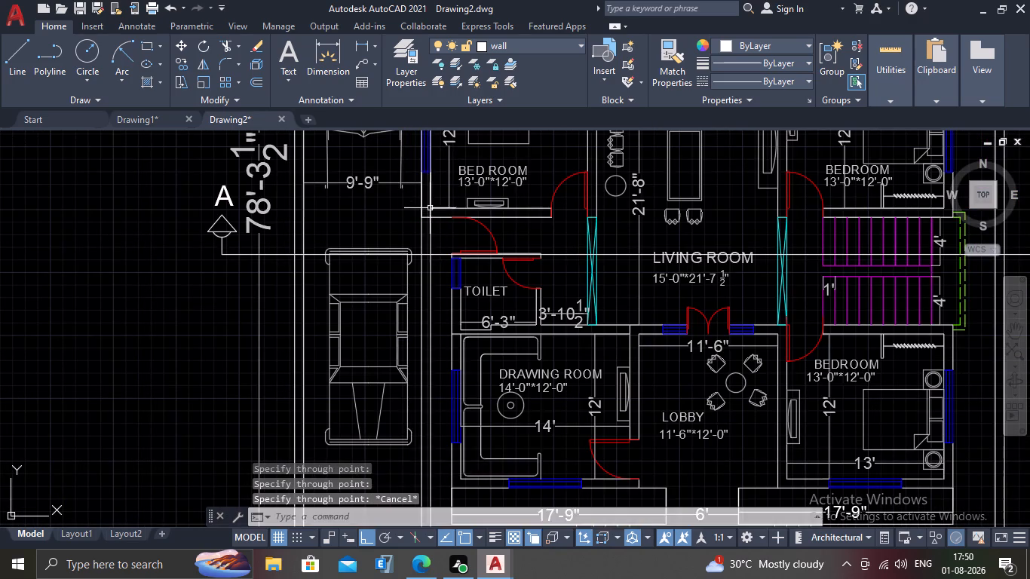
# Extend the left ends of the top and bottom lines of the three low level lines to the nearer new construction line.
pyautogui.scroll(-3, 429, 213)
pyautogui.scroll(1, 430, 318)
pyautogui.scroll(-1, 430, 318)
pyautogui.moveTo(407, 463); pyautogui.dragTo(403, 321, button='middle')
pyautogui.scroll(3, 415, 341)
pyautogui.moveTo(427, 264); pyautogui.dragTo(379, 358, button='middle')
pyautogui.scroll(1, 400, 262)
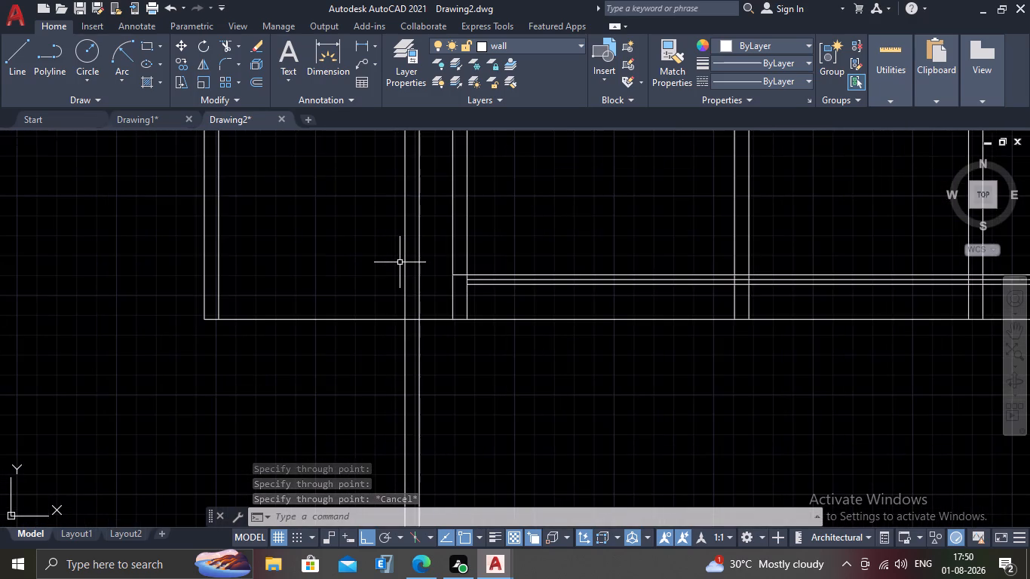
pyautogui.moveTo(394, 273); pyautogui.dragTo(383, 356, button='middle')
pyautogui.scroll(1, 438, 378)
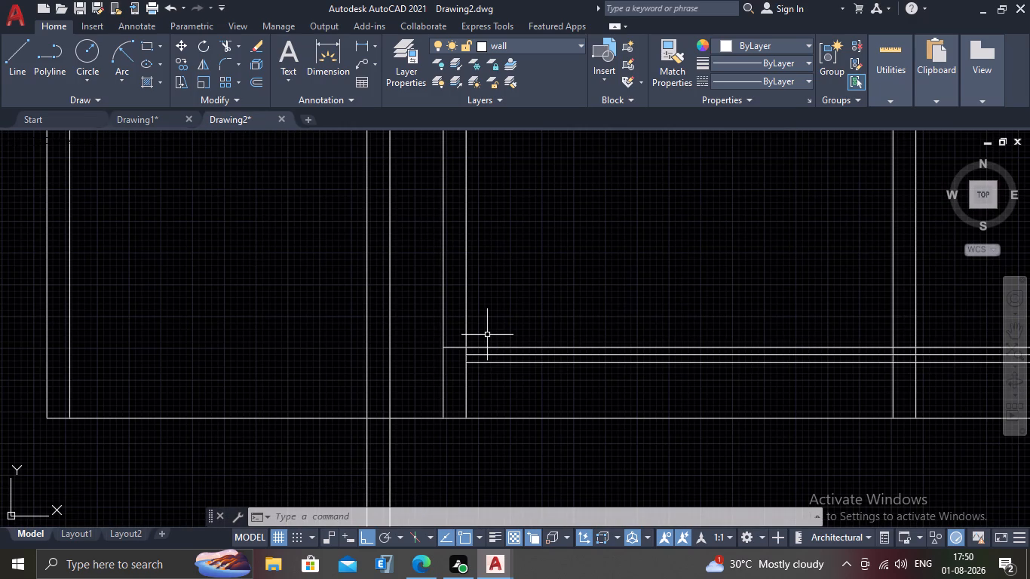
pyautogui.write('EX')
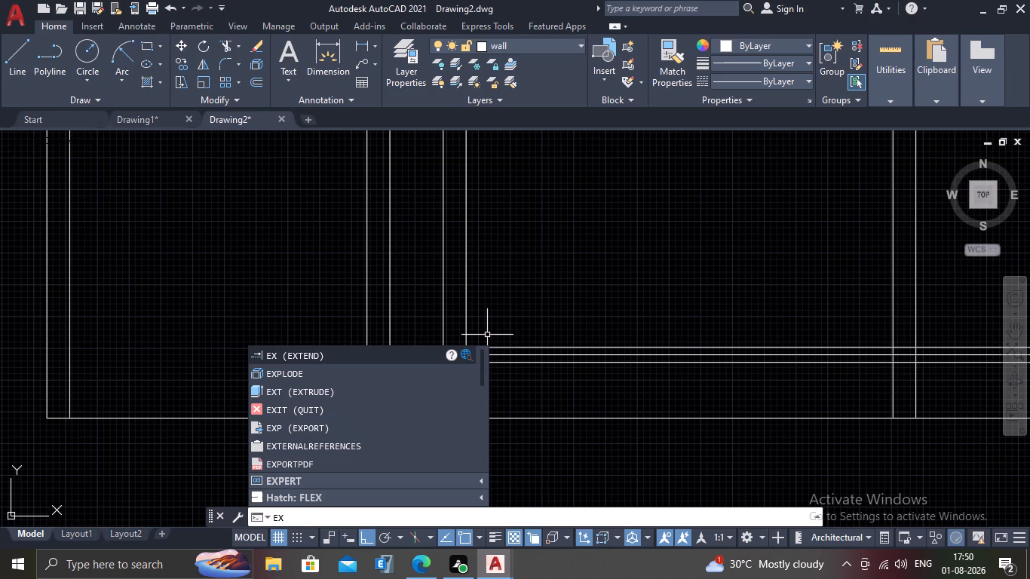
pyautogui.press('Escape')
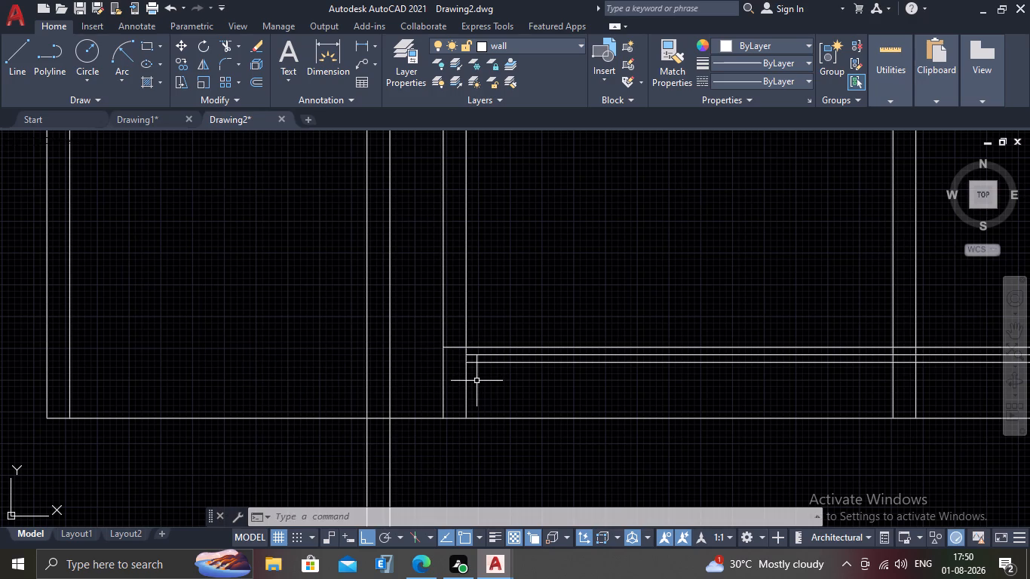
pyautogui.scroll(2, 476, 406)
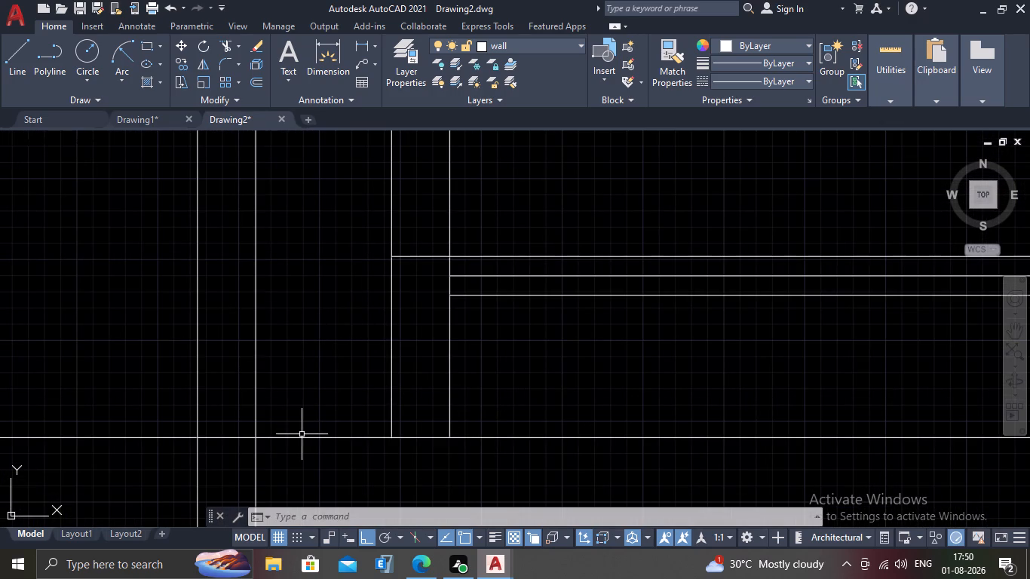
pyautogui.press('Escape')
pyautogui.write('EX')
pyautogui.press('Return')
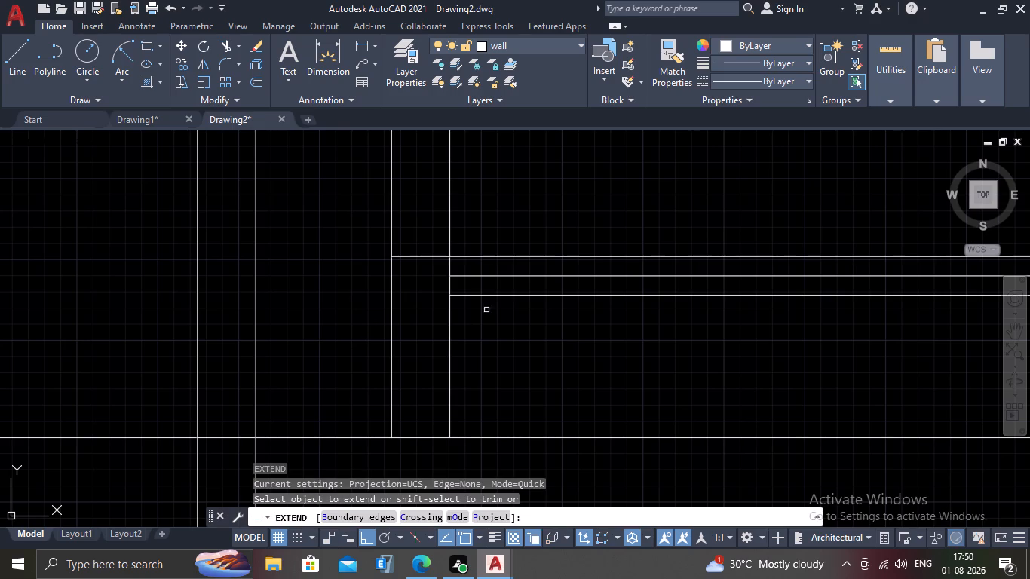
pyautogui.click(486, 296)
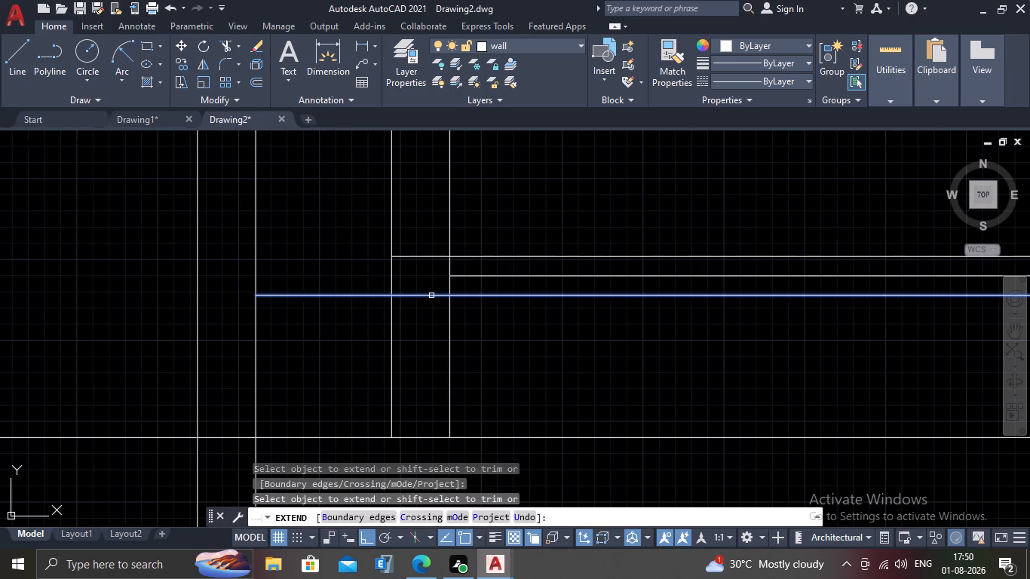
pyautogui.click(431, 296)
pyautogui.scroll(-4, 269, 348)
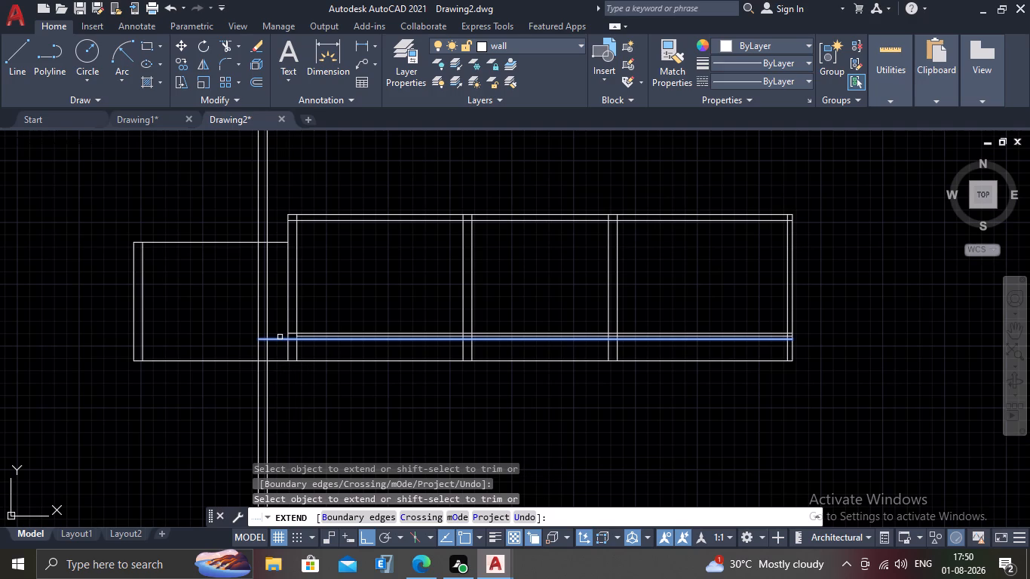
pyautogui.scroll(2, 315, 313)
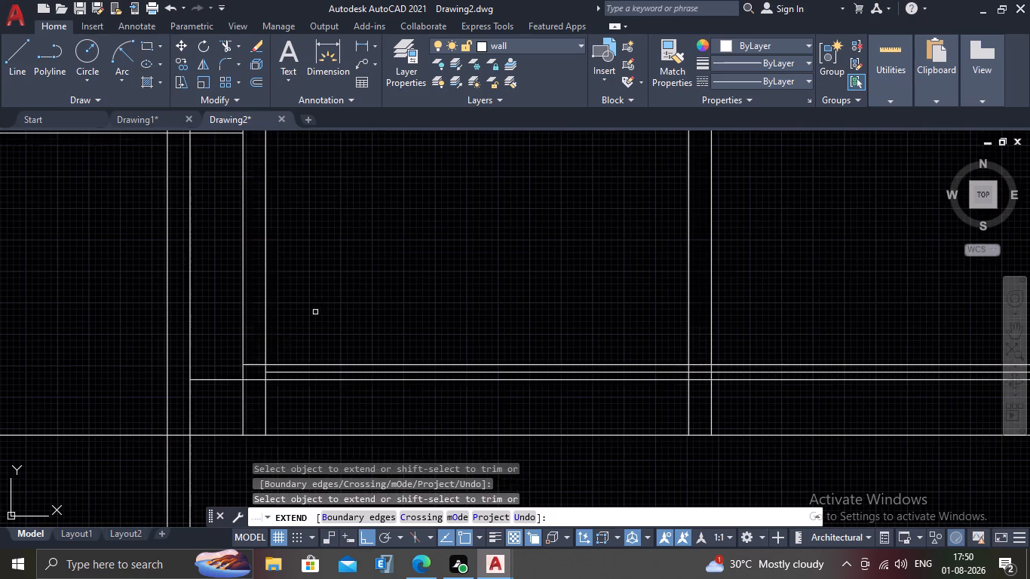
pyautogui.click(256, 364)
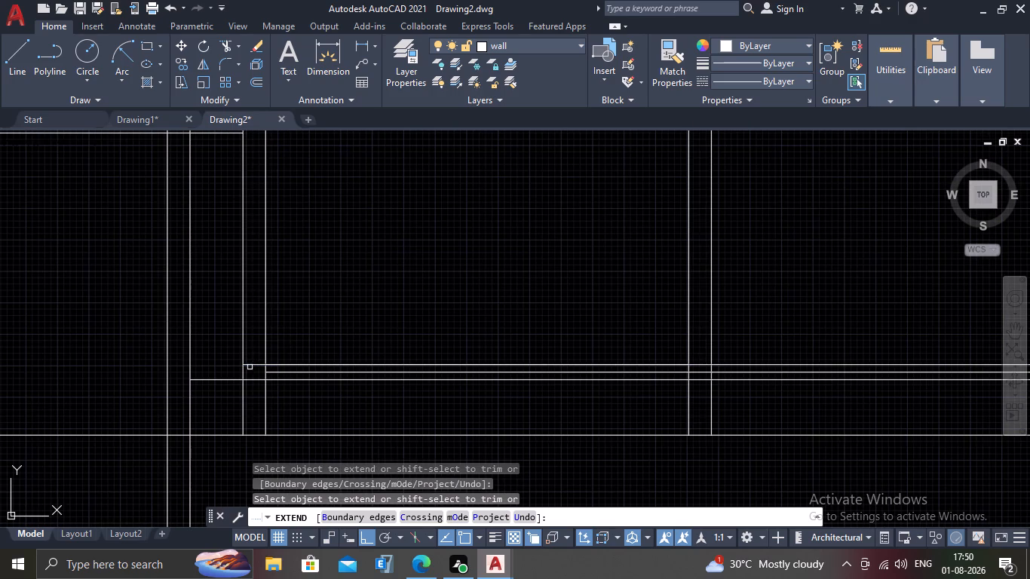
pyautogui.click(251, 366)
pyautogui.press('Escape')
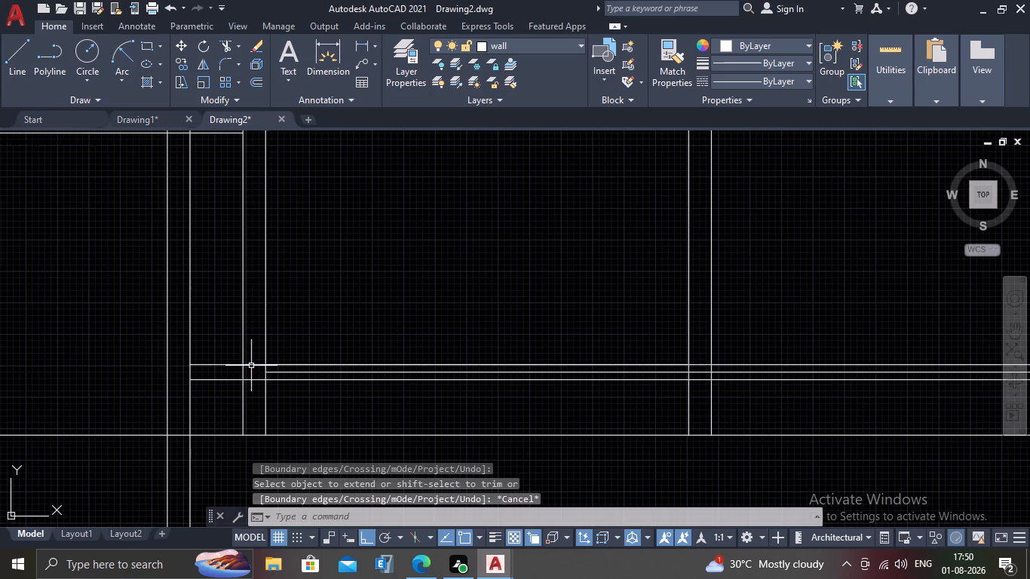
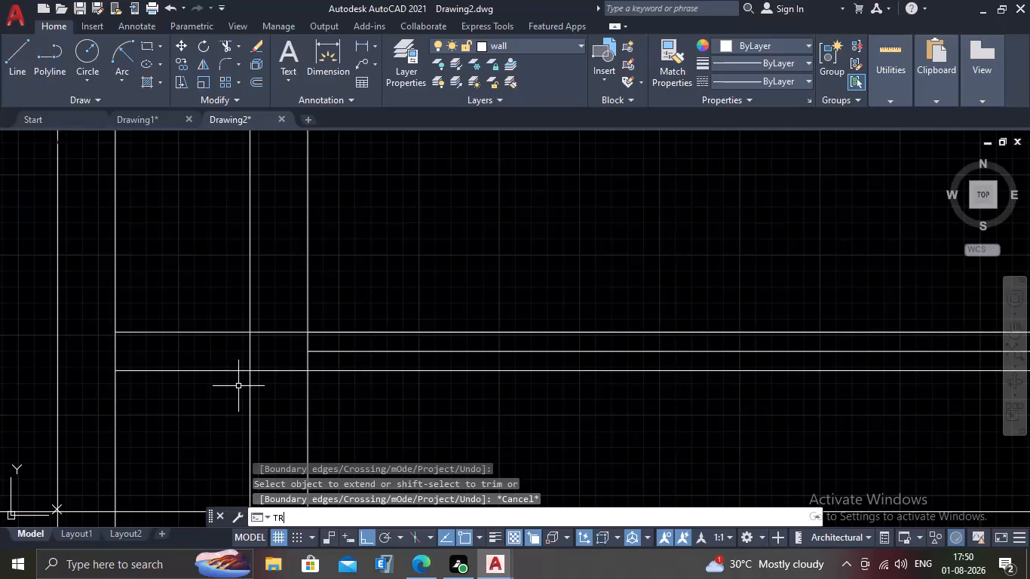
# Trim the bottom low level line where it crosses between the main block's two leftmost wall lines.
pyautogui.press('Return')
pyautogui.click(277, 351)
pyautogui.click(271, 396)
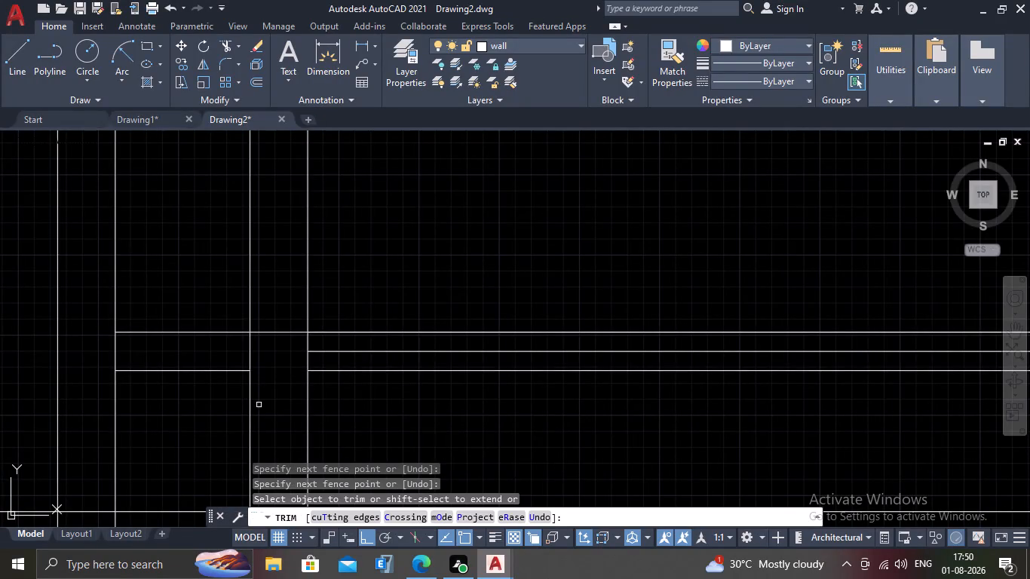
pyautogui.scroll(-1, 259, 405)
pyautogui.press('Escape')
# Extend the left ends of the top and bottom low level lines to the outer bedroom wall construction line.
pyautogui.scroll(-1, 259, 405)
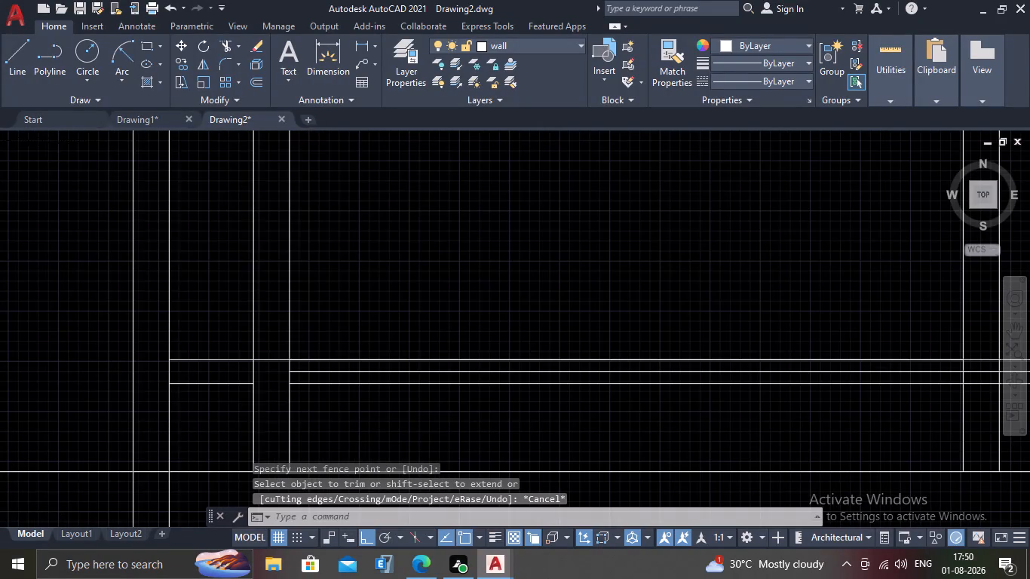
pyautogui.scroll(1, 238, 411)
pyautogui.scroll(-1, 238, 412)
pyautogui.moveTo(210, 317); pyautogui.dragTo(231, 403, button='middle')
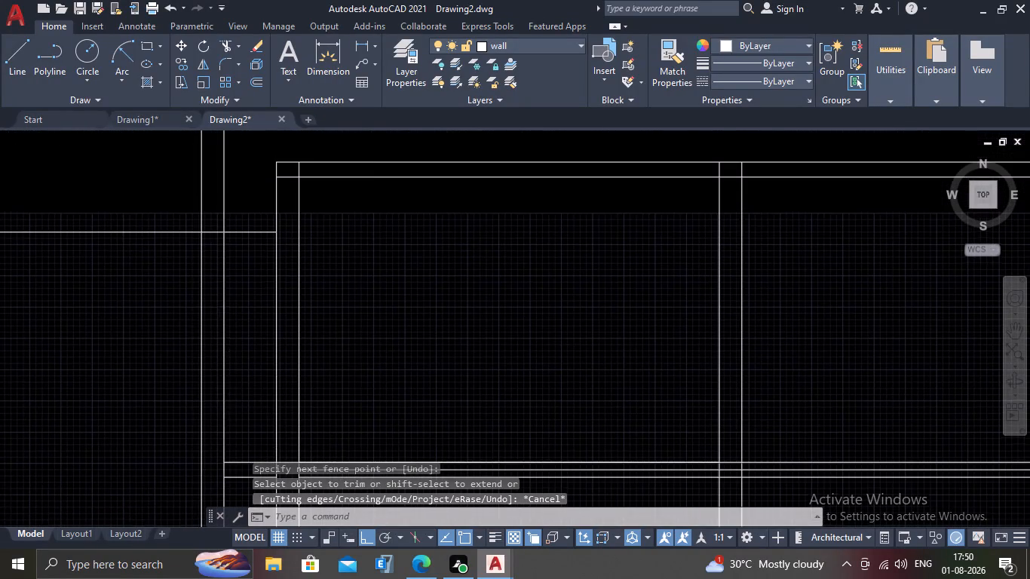
pyautogui.scroll(1, 238, 258)
pyautogui.moveTo(238, 258); pyautogui.dragTo(245, 359, button='middle')
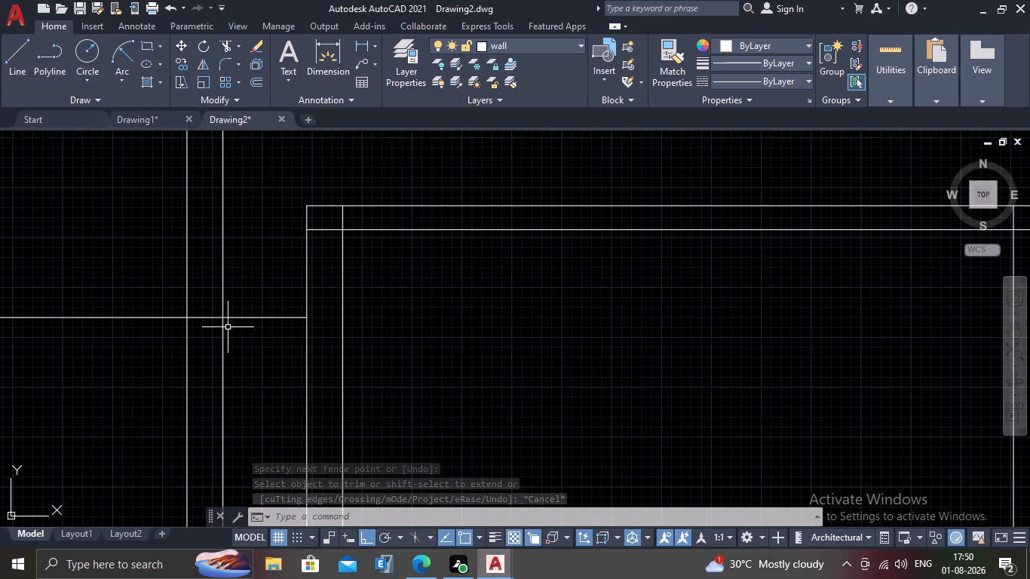
pyautogui.scroll(1, 226, 340)
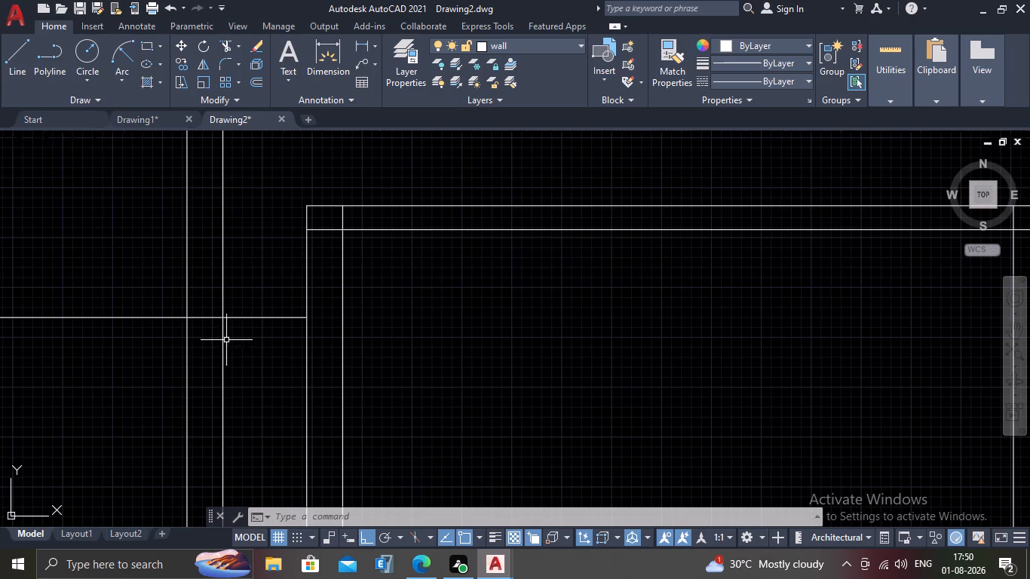
pyautogui.scroll(-4, 225, 342)
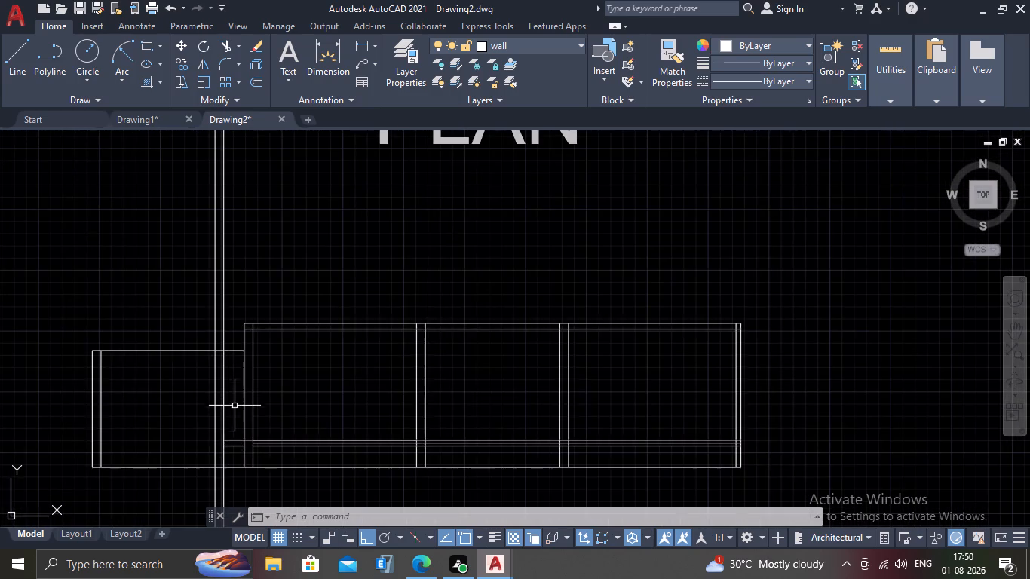
pyautogui.moveTo(236, 403); pyautogui.dragTo(262, 335, button='middle')
pyautogui.scroll(3, 243, 395)
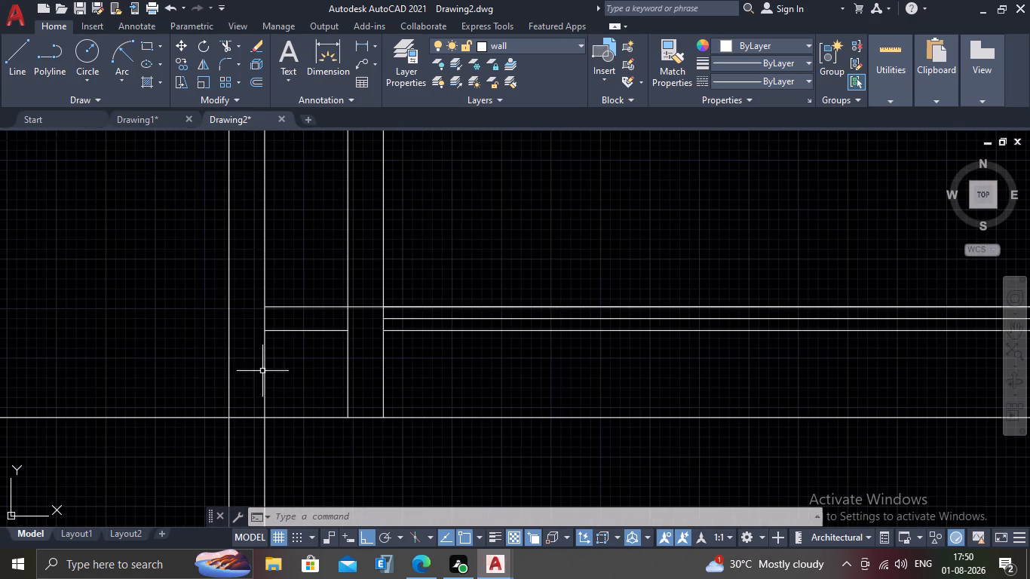
pyautogui.write('EX')
pyautogui.press('Return')
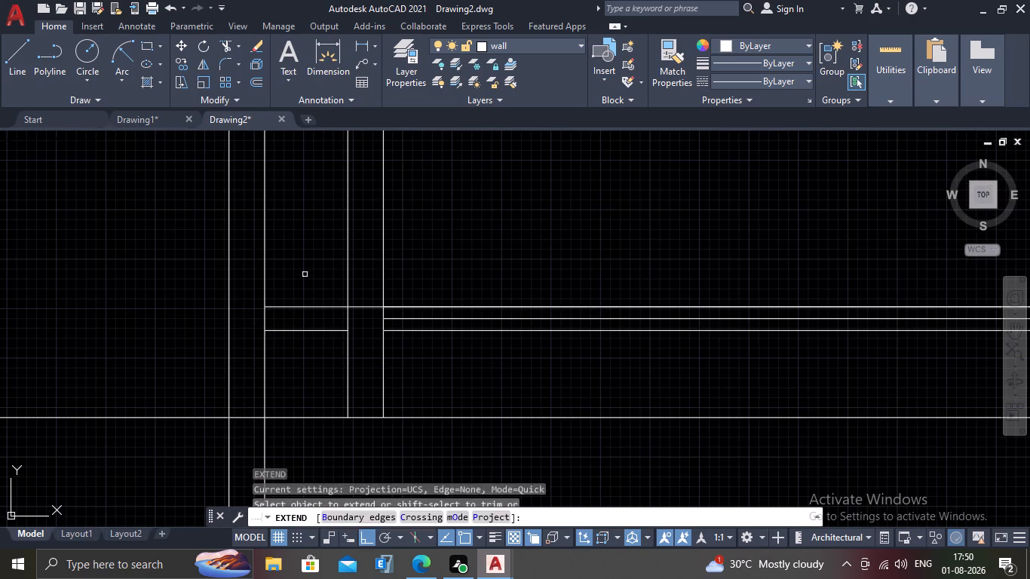
pyautogui.click(305, 270)
pyautogui.doubleClick(295, 388)
pyautogui.press('Escape')
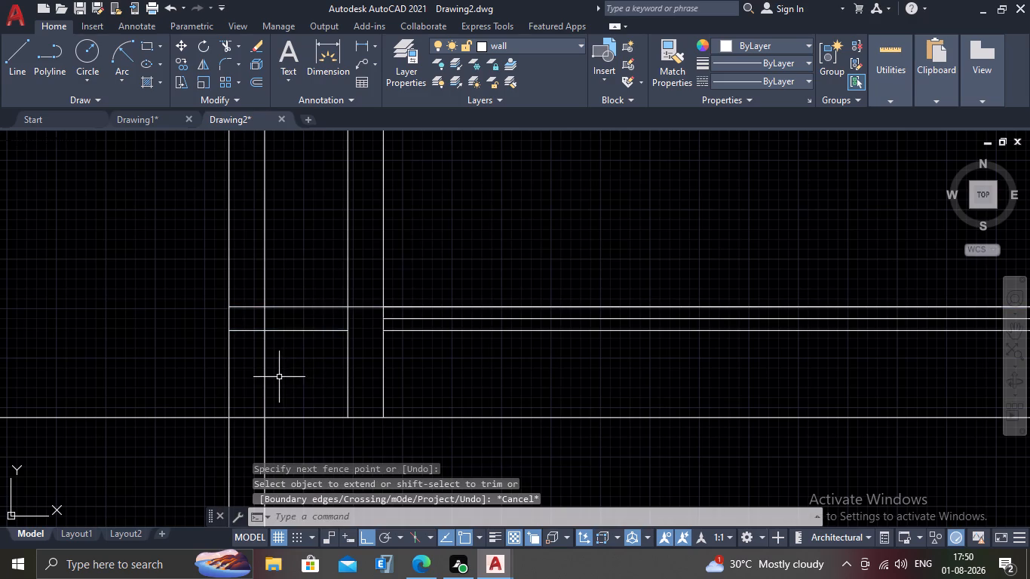
# Trim the lower left block's top line back to the outer construction line, removing its pieces up to the main block.
pyautogui.scroll(-1, 278, 376)
pyautogui.moveTo(254, 266); pyautogui.dragTo(243, 408, button='middle')
pyautogui.scroll(-1, 253, 375)
pyautogui.scroll(1, 268, 291)
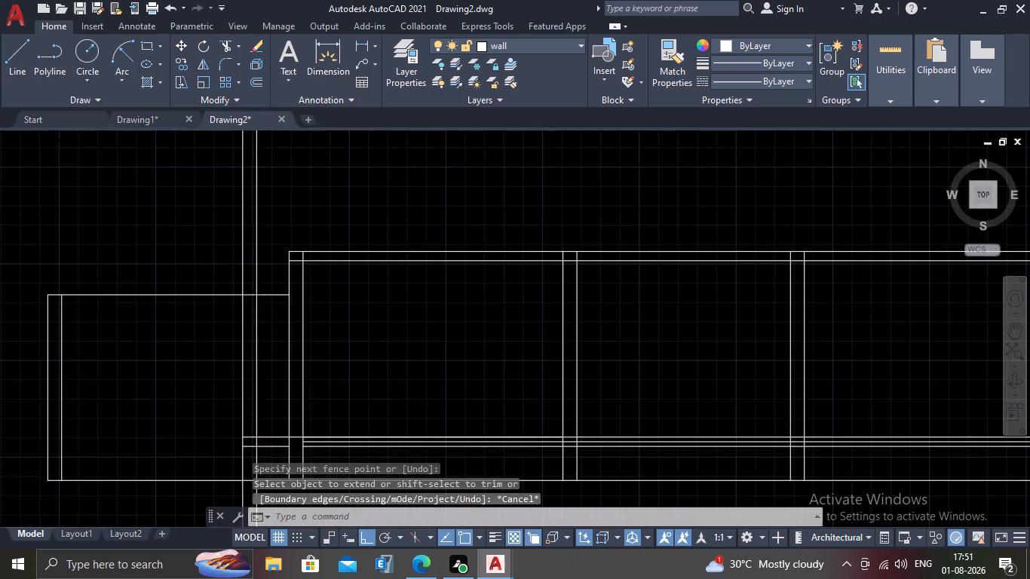
pyautogui.scroll(1, 268, 291)
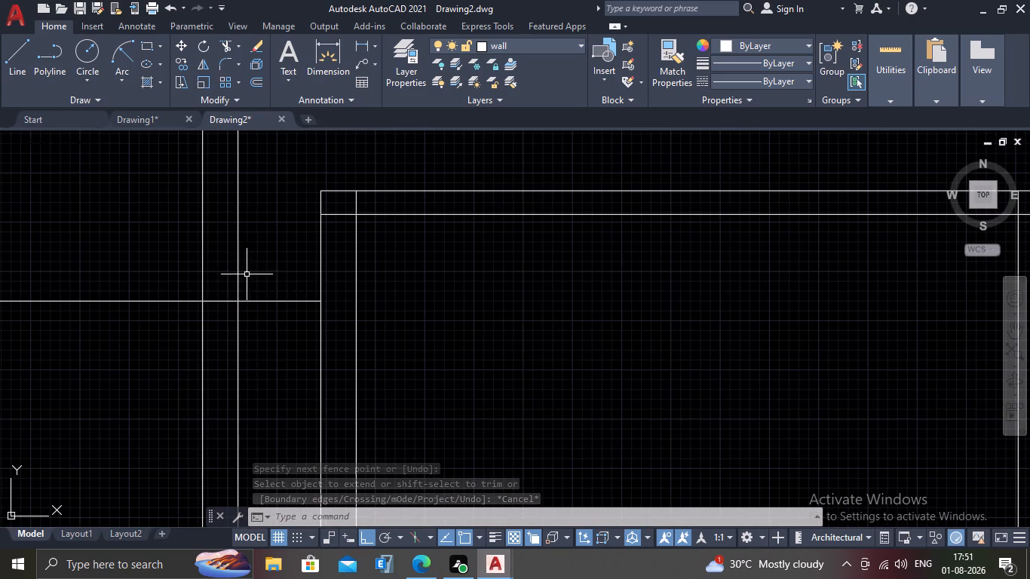
pyautogui.write('TR')
pyautogui.press('Return')
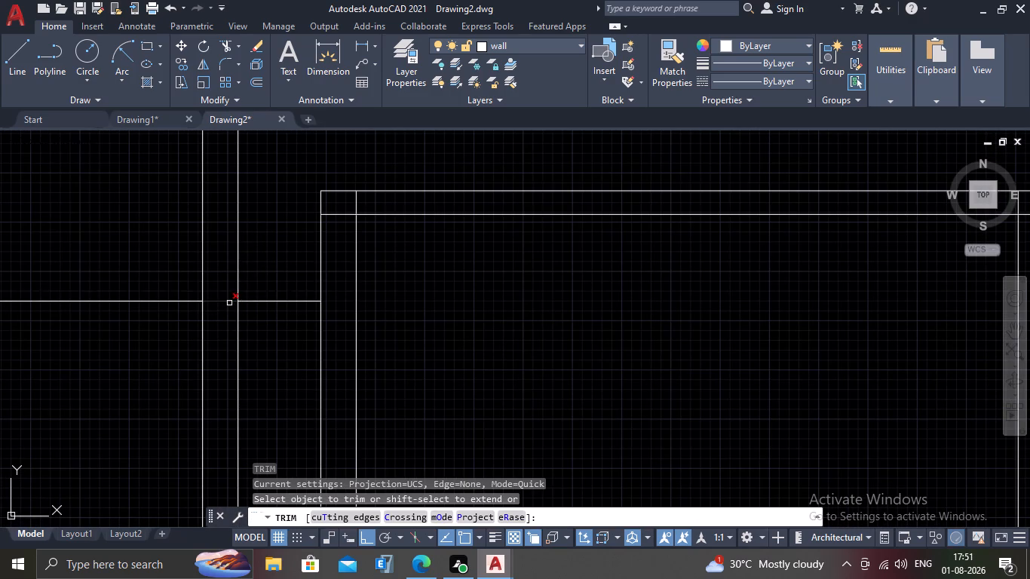
pyautogui.click(229, 303)
pyautogui.click(255, 302)
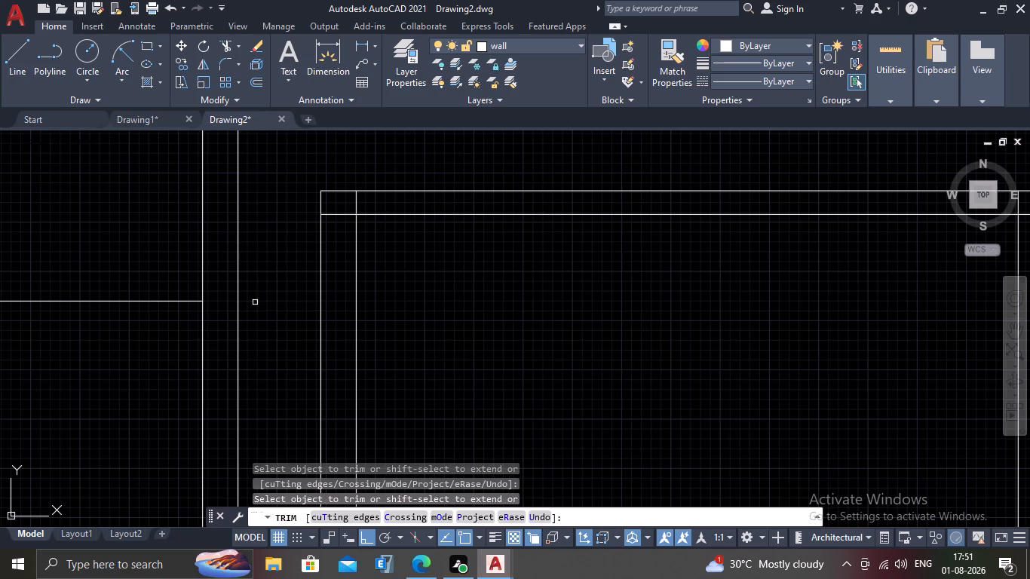
pyautogui.press('Escape')
# Draw a horizontal line from the main block's top-left corner to the outer construction line.
pyautogui.press('l')
pyautogui.press('Return')
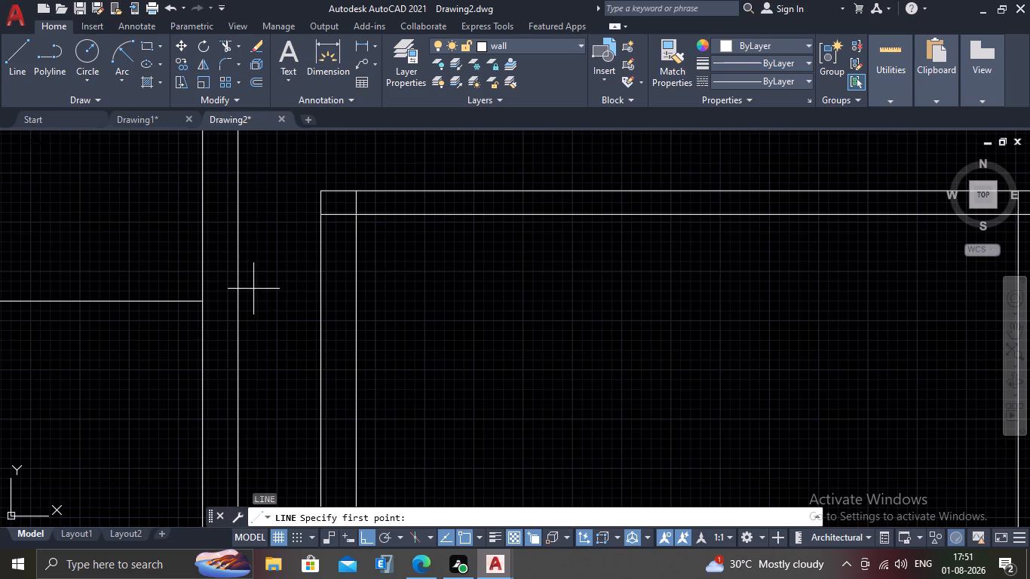
pyautogui.click(319, 195)
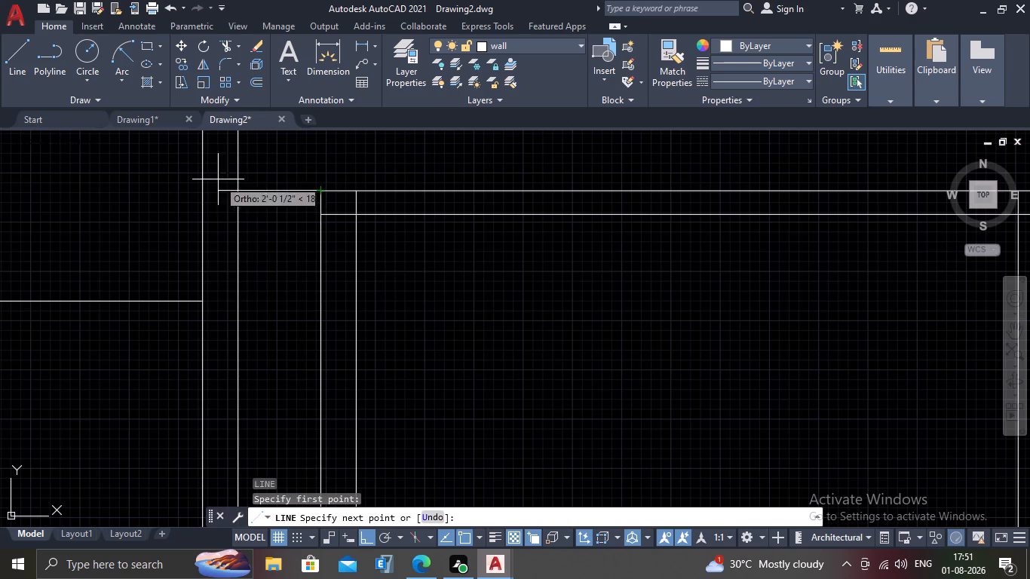
pyautogui.click(201, 187)
pyautogui.press('Escape')
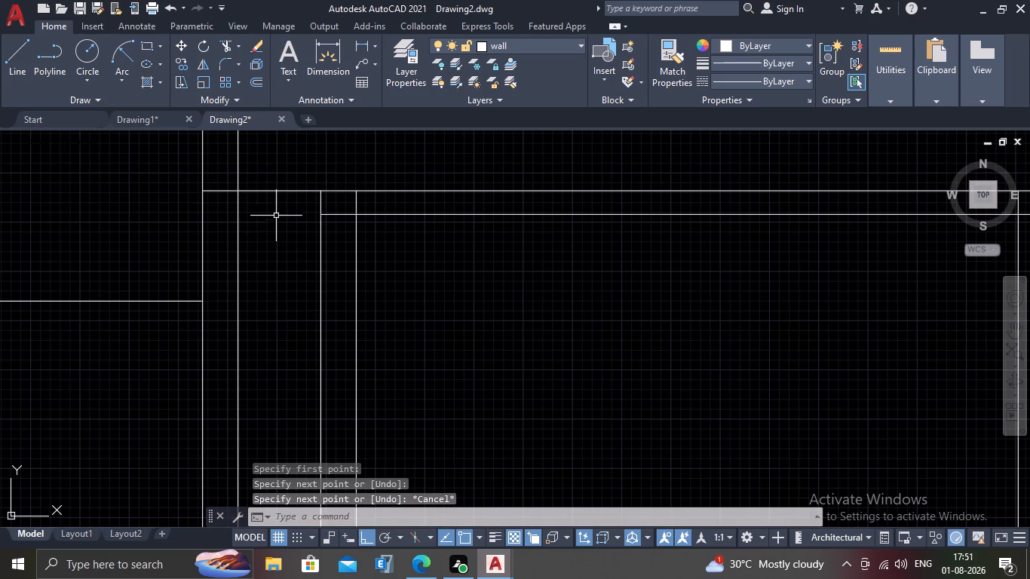
# Offset the new top line 6" downward.
pyautogui.press('o')
pyautogui.press('Return')
pyautogui.write('6"')
pyautogui.press('Return')
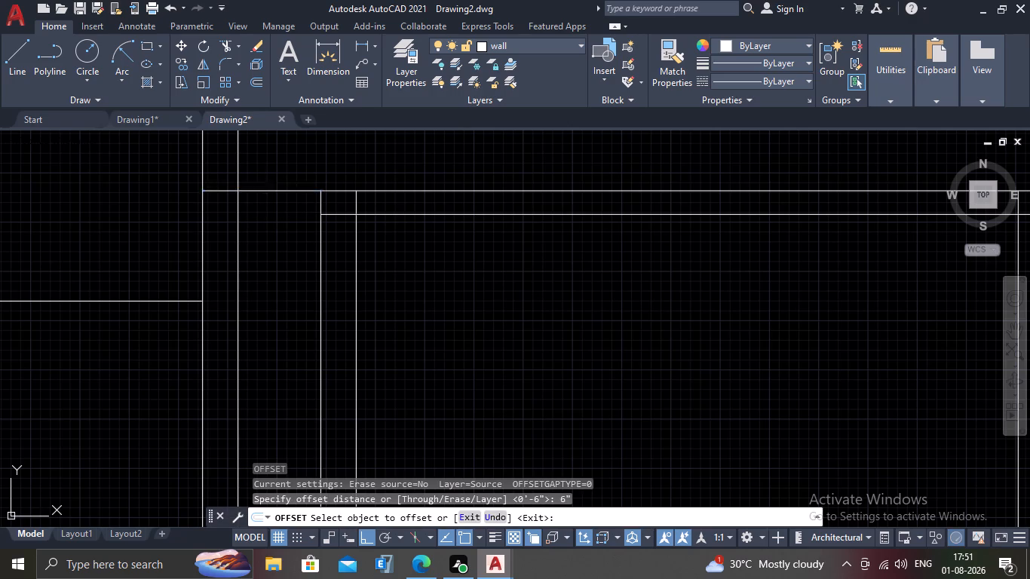
pyautogui.click(265, 191)
pyautogui.moveTo(266, 270); pyautogui.dragTo(265, 285)
pyautogui.press('Escape')
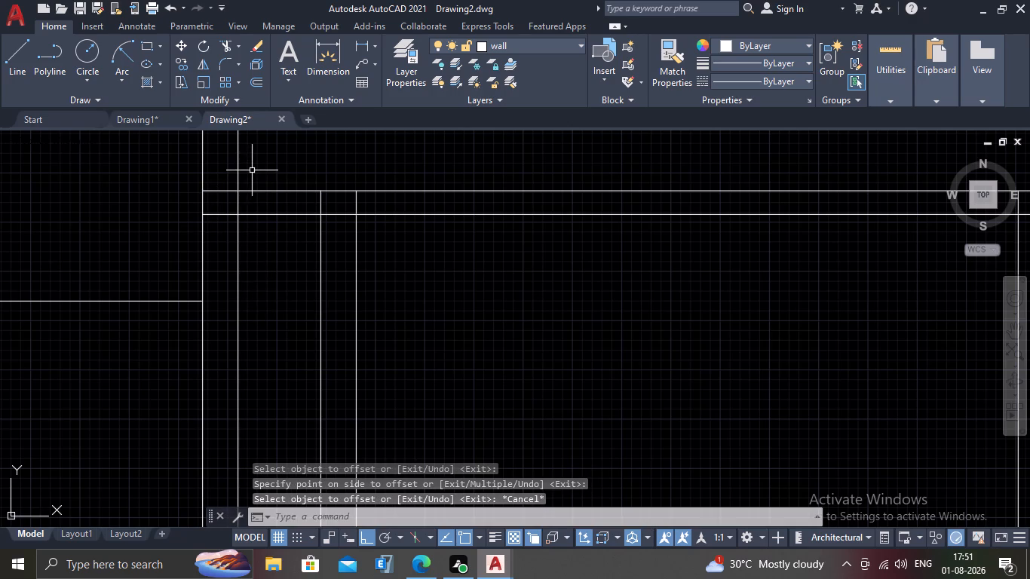
pyautogui.click(252, 170)
pyautogui.press('Escape')
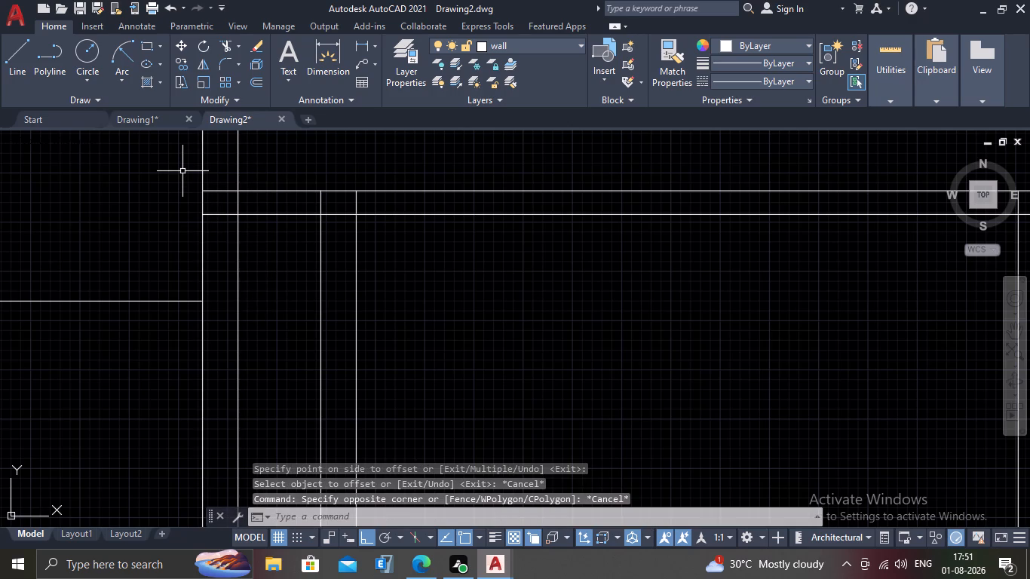
# Trim the two bedroom wall construction lines above the elevation's new top line.
pyautogui.write('TR')
pyautogui.press('Return')
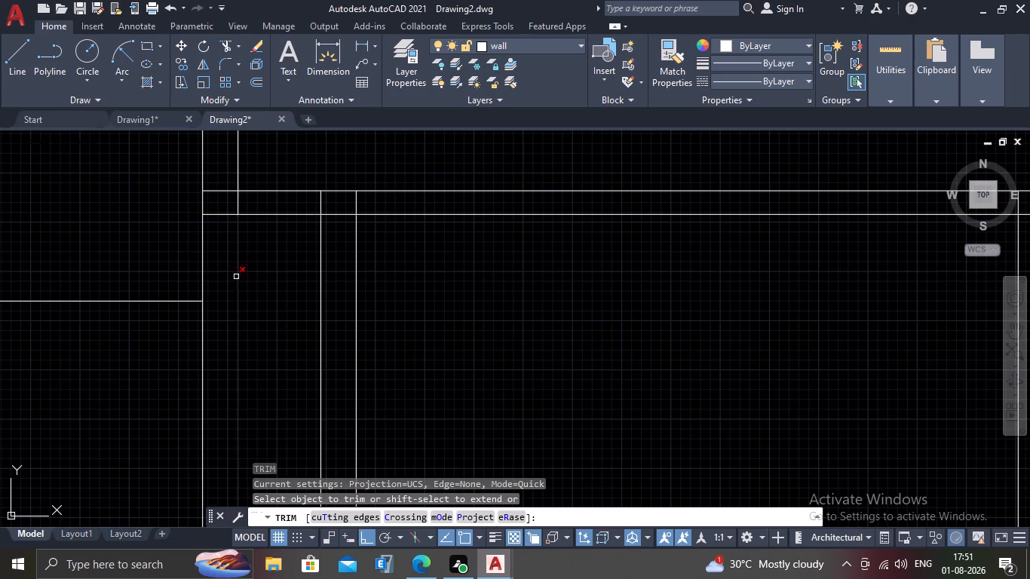
pyautogui.click(252, 171)
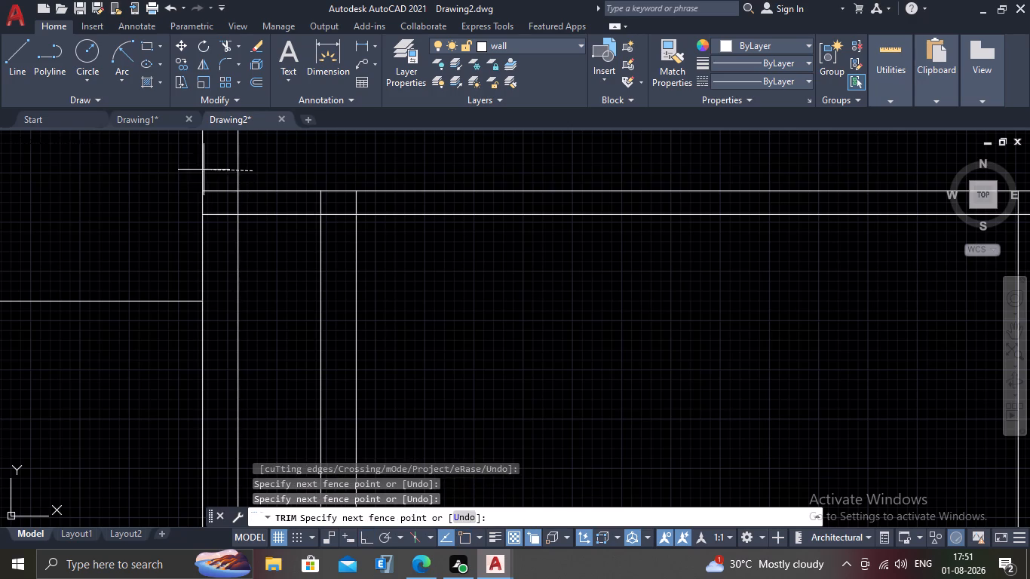
pyautogui.click(166, 171)
pyautogui.scroll(-2, 177, 250)
pyautogui.press('Escape')
# Trim the two bedroom wall construction lines below the elevation's base line.
pyautogui.scroll(-4, 180, 283)
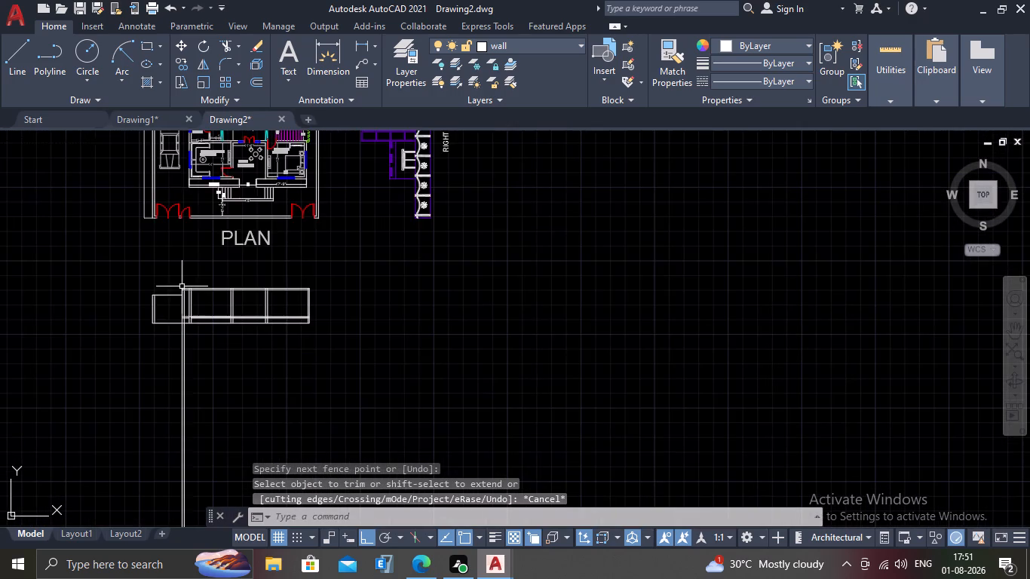
pyautogui.scroll(1, 183, 261)
pyautogui.scroll(-1, 183, 261)
pyautogui.moveTo(183, 261); pyautogui.dragTo(193, 438, button='middle')
pyautogui.scroll(-2, 193, 441)
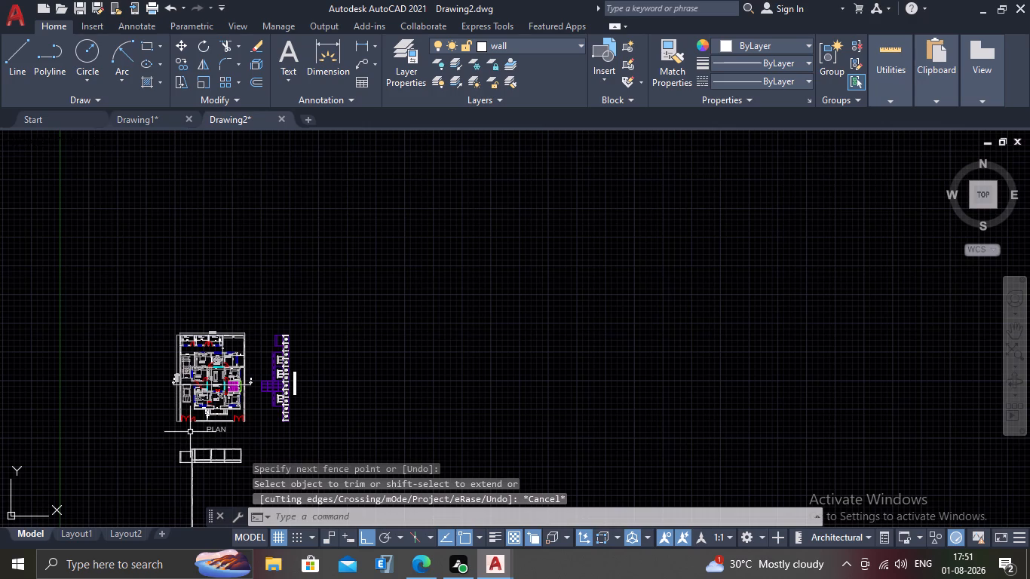
pyautogui.scroll(2, 190, 431)
pyautogui.moveTo(190, 445); pyautogui.dragTo(216, 363, button='middle')
pyautogui.scroll(2, 195, 501)
pyautogui.moveTo(205, 444); pyautogui.dragTo(199, 405, button='middle')
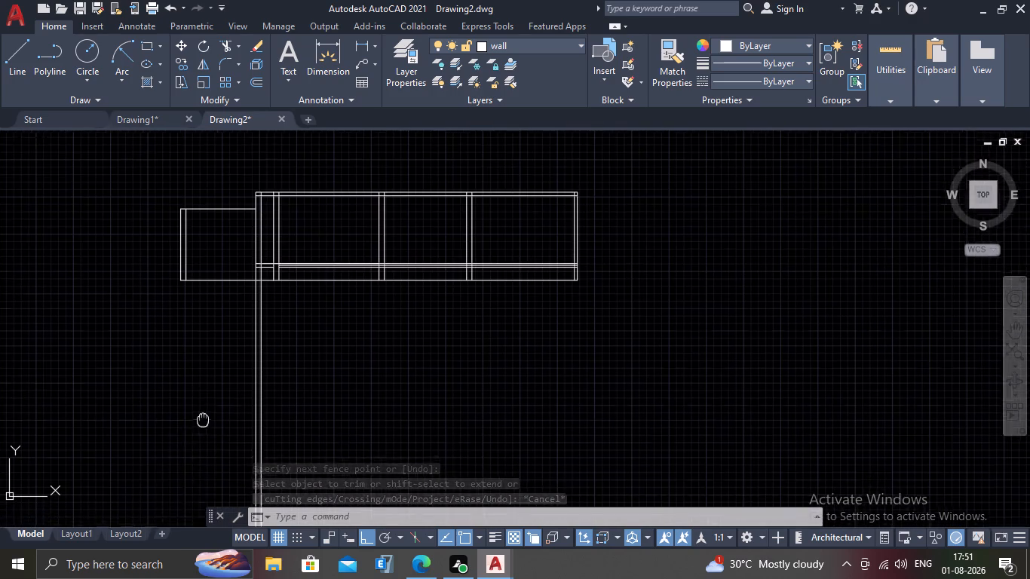
pyautogui.moveTo(199, 405); pyautogui.dragTo(187, 332, button='middle')
pyautogui.write('TR')
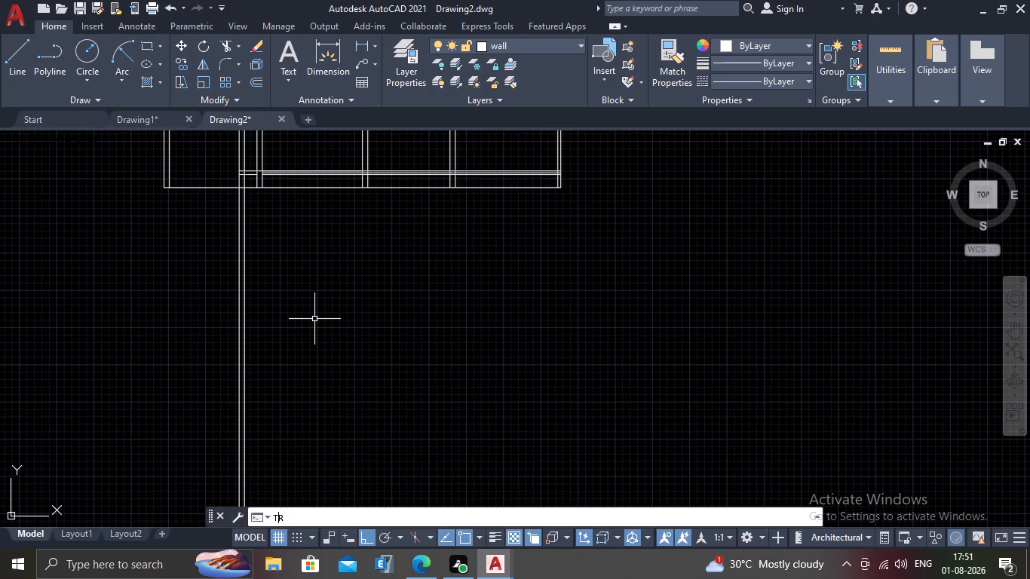
pyautogui.press('Return')
pyautogui.click(323, 288)
pyautogui.click(137, 314)
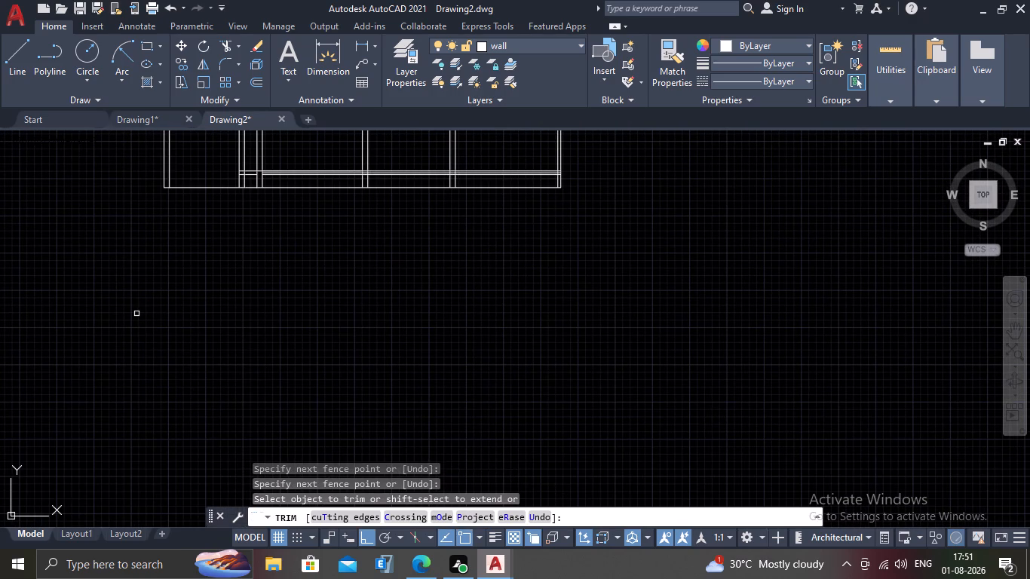
# Trim the inner bedroom wall line above and below the two extended low level lines.
pyautogui.moveTo(219, 238); pyautogui.dragTo(216, 312, button='middle')
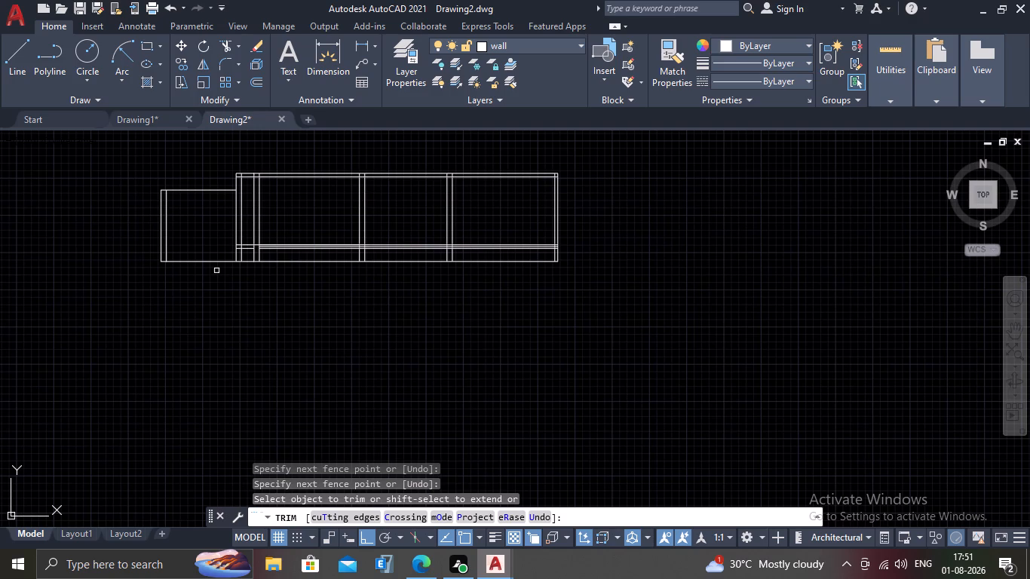
pyautogui.scroll(2, 273, 316)
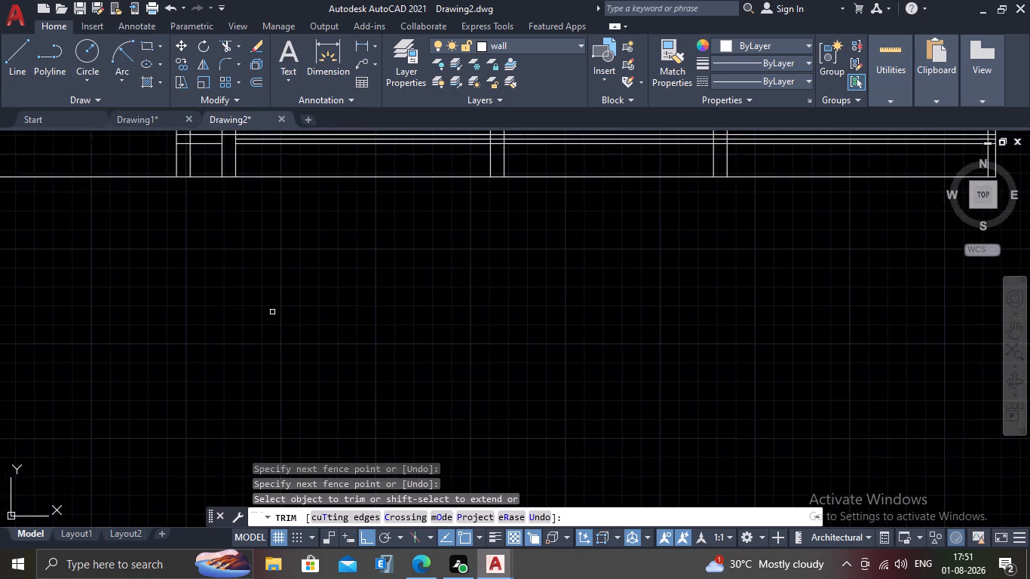
pyautogui.moveTo(271, 312); pyautogui.dragTo(274, 440, button='middle')
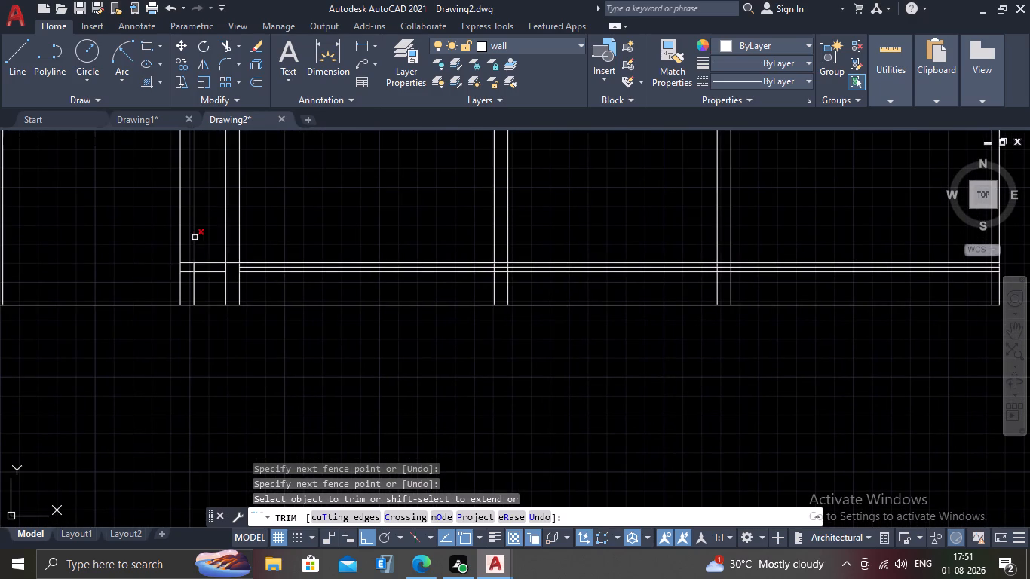
pyautogui.click(192, 240)
pyautogui.click(194, 284)
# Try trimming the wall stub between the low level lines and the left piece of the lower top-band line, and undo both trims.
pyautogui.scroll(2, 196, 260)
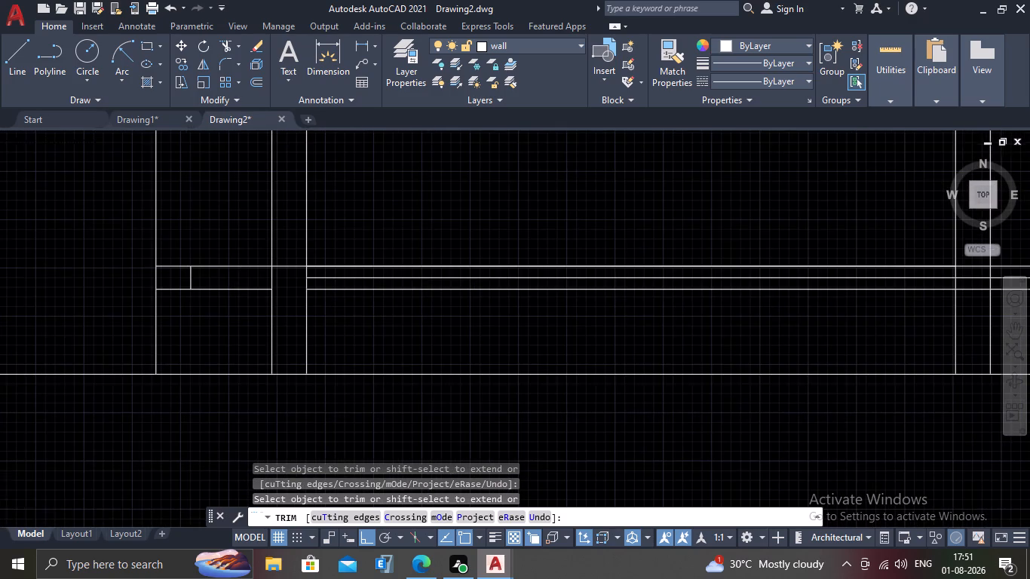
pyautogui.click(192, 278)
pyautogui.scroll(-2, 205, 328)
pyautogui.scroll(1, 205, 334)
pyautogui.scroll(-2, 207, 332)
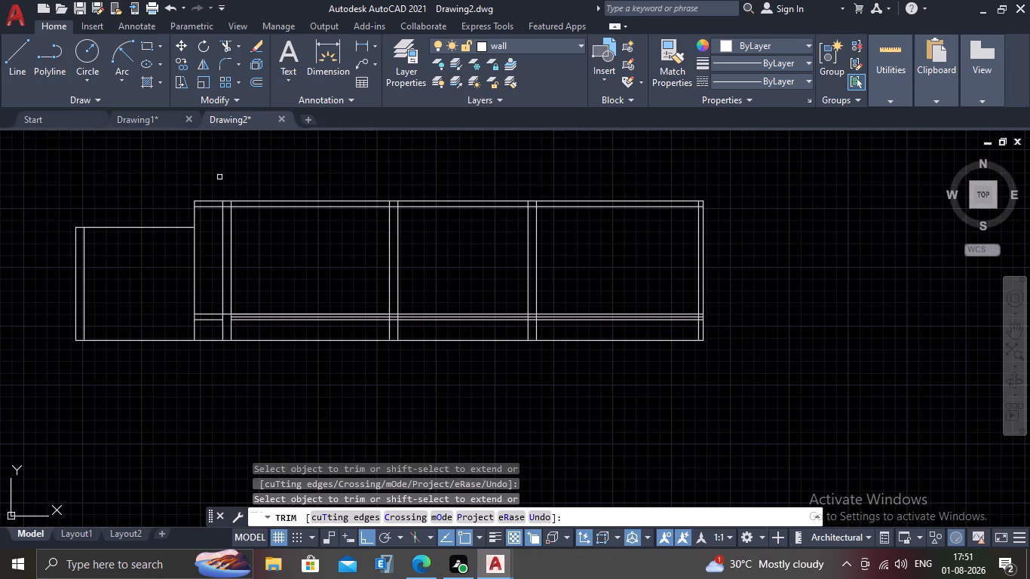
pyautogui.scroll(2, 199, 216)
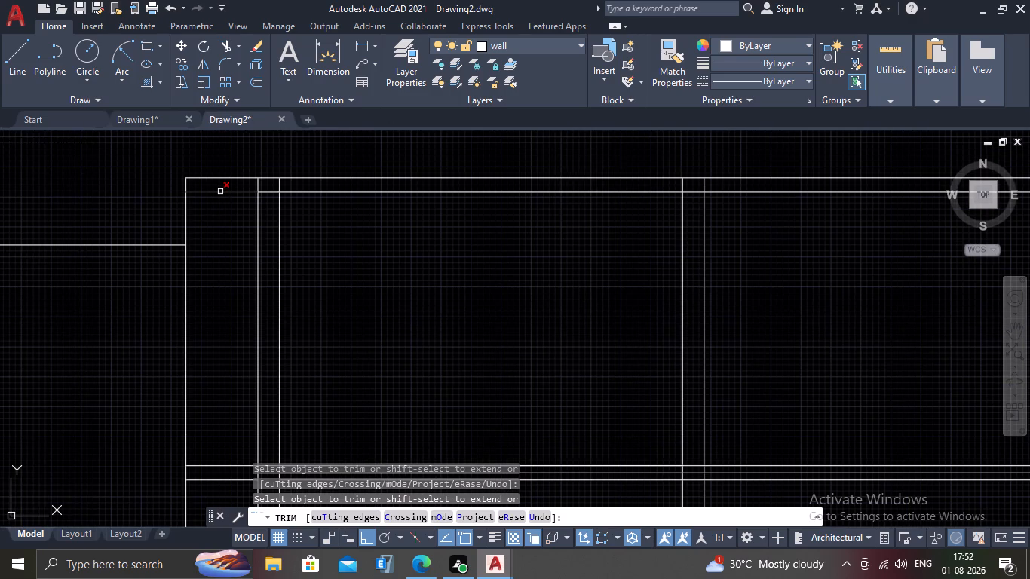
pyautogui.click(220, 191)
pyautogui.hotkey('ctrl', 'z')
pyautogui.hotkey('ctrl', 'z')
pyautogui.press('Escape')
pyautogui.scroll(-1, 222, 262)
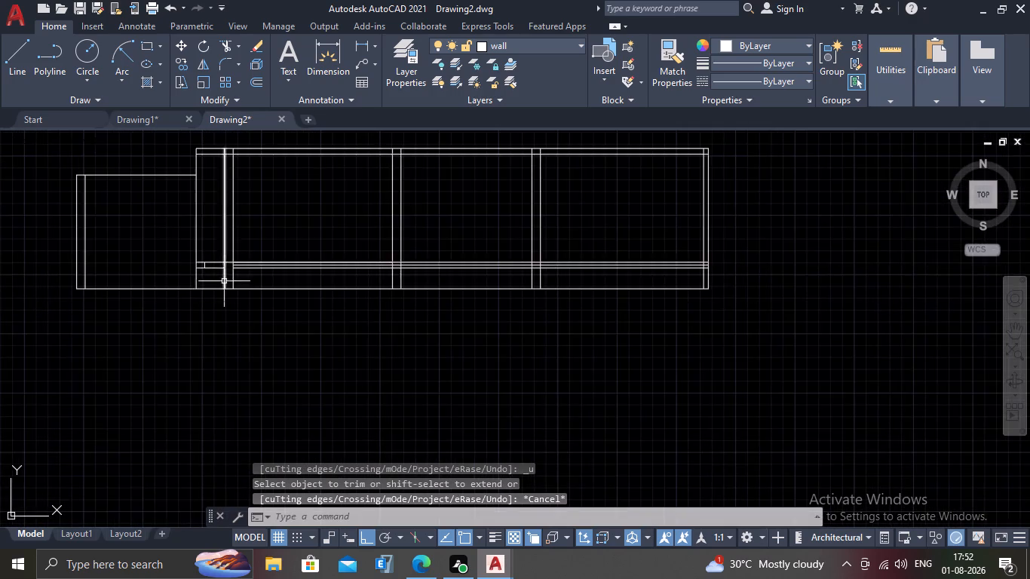
# Trim away the short vertical wall stub between the two low level lines at the main block's left end.
pyautogui.scroll(4, 216, 285)
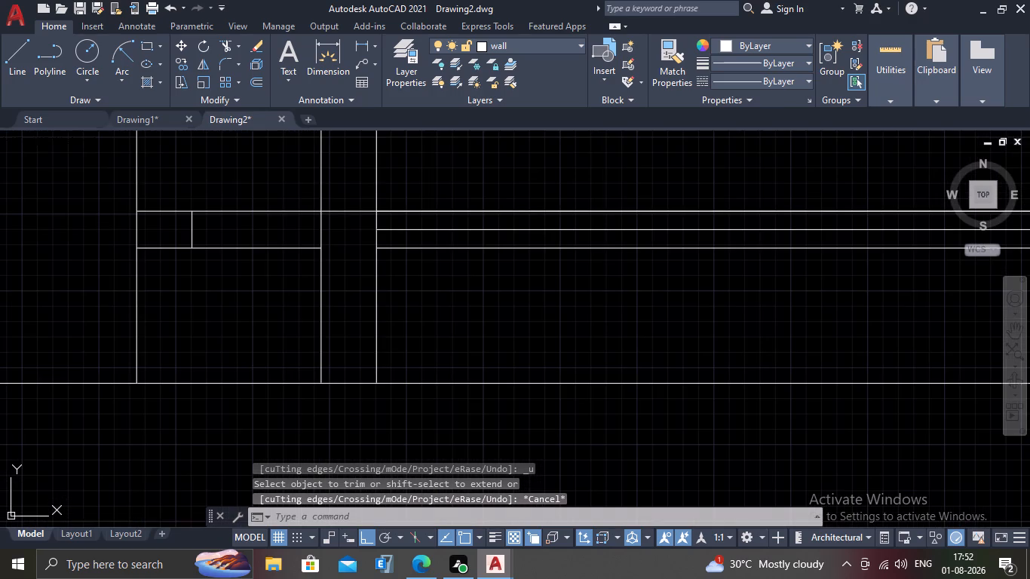
pyautogui.write('TR')
pyautogui.press('Return')
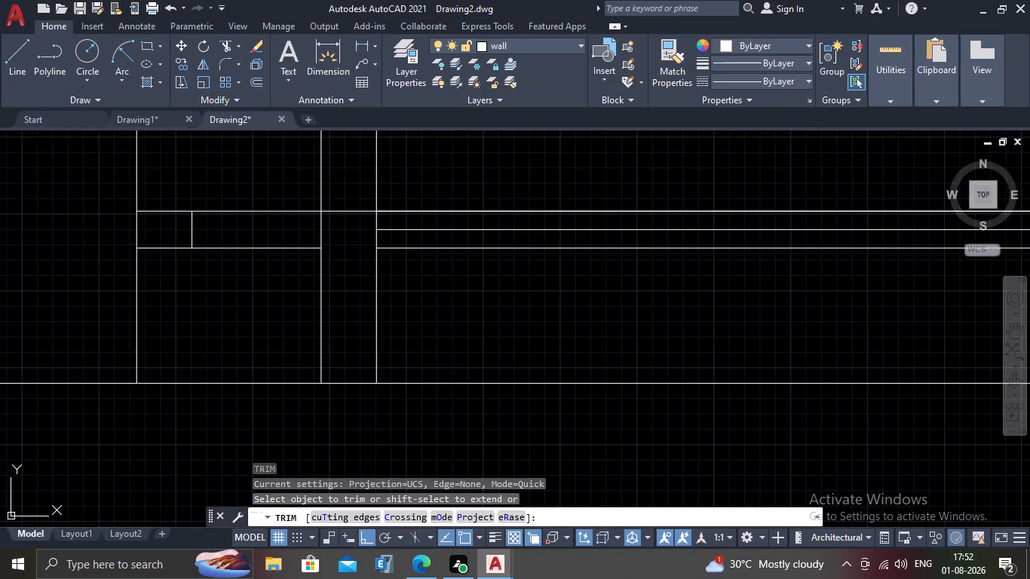
pyautogui.click(203, 221)
pyautogui.click(161, 228)
pyautogui.press('Escape')
pyautogui.scroll(-5, 161, 230)
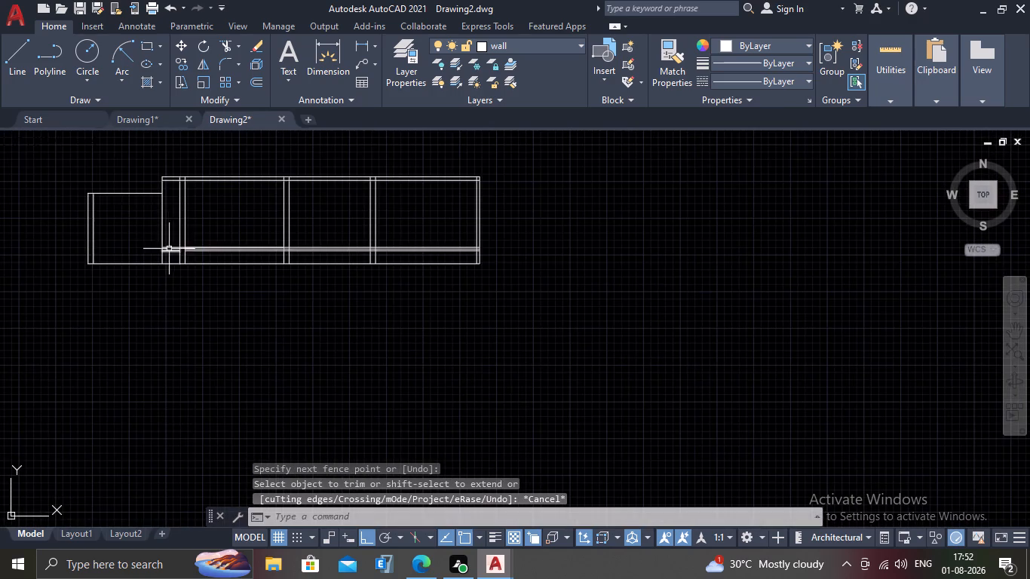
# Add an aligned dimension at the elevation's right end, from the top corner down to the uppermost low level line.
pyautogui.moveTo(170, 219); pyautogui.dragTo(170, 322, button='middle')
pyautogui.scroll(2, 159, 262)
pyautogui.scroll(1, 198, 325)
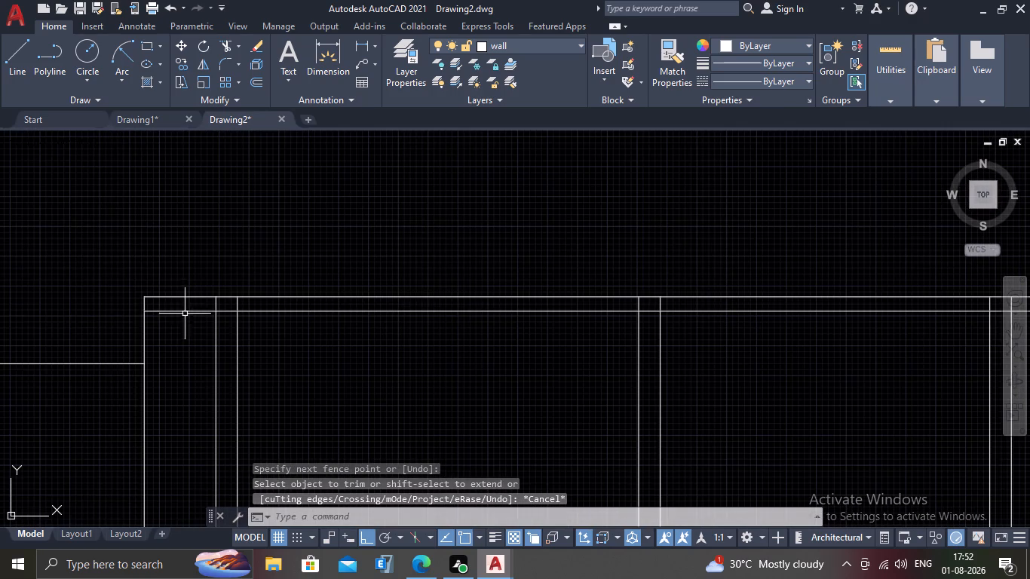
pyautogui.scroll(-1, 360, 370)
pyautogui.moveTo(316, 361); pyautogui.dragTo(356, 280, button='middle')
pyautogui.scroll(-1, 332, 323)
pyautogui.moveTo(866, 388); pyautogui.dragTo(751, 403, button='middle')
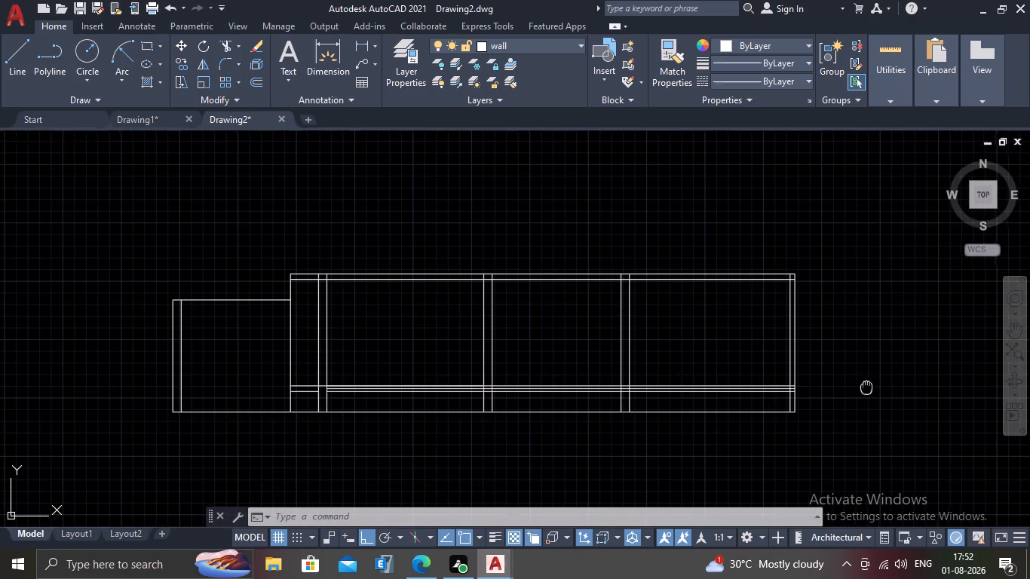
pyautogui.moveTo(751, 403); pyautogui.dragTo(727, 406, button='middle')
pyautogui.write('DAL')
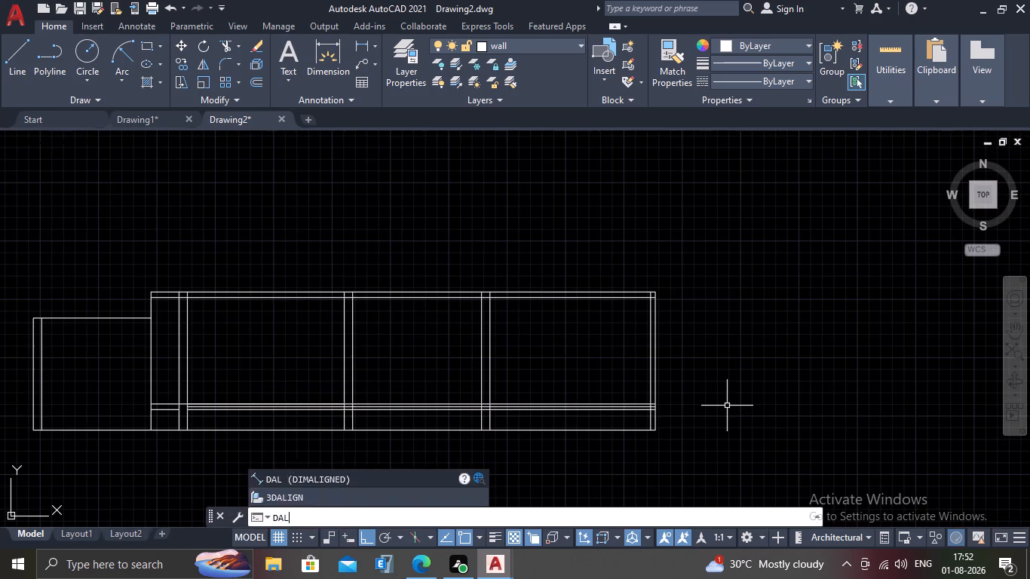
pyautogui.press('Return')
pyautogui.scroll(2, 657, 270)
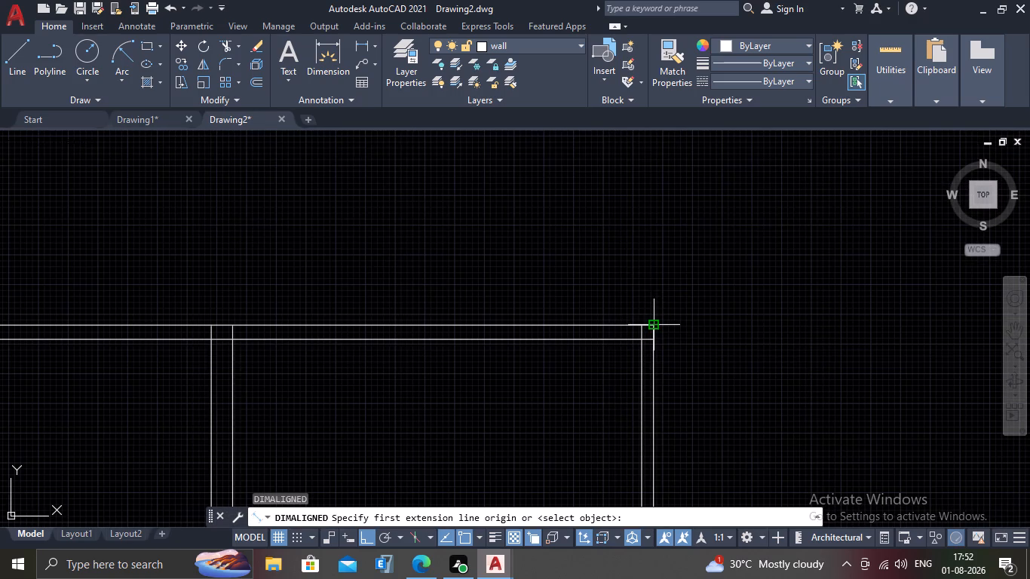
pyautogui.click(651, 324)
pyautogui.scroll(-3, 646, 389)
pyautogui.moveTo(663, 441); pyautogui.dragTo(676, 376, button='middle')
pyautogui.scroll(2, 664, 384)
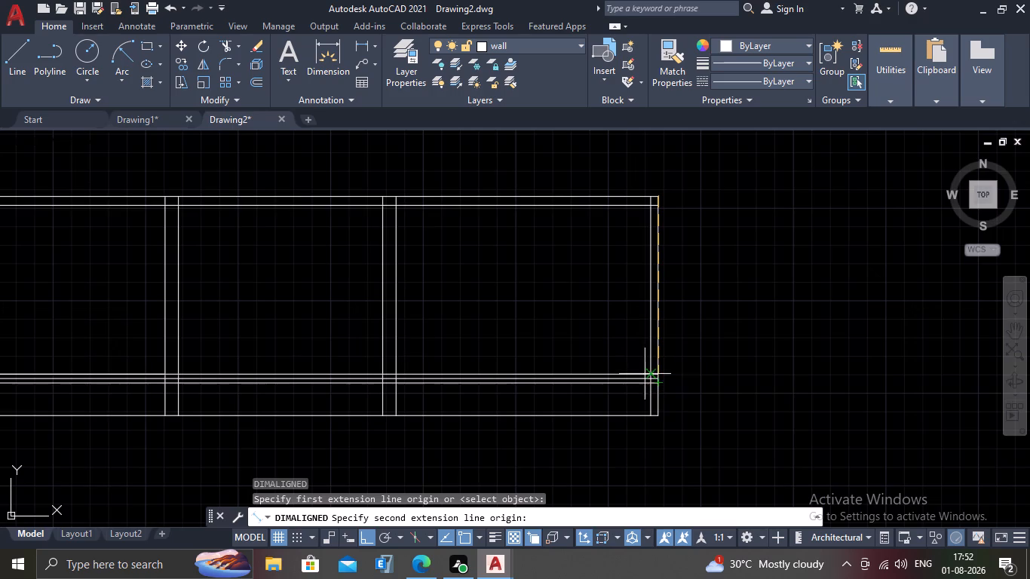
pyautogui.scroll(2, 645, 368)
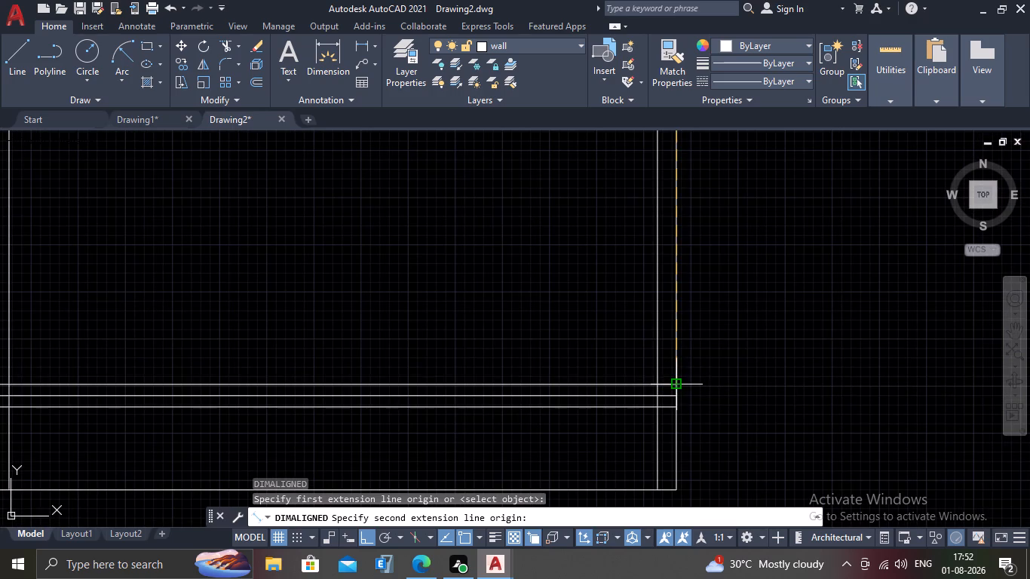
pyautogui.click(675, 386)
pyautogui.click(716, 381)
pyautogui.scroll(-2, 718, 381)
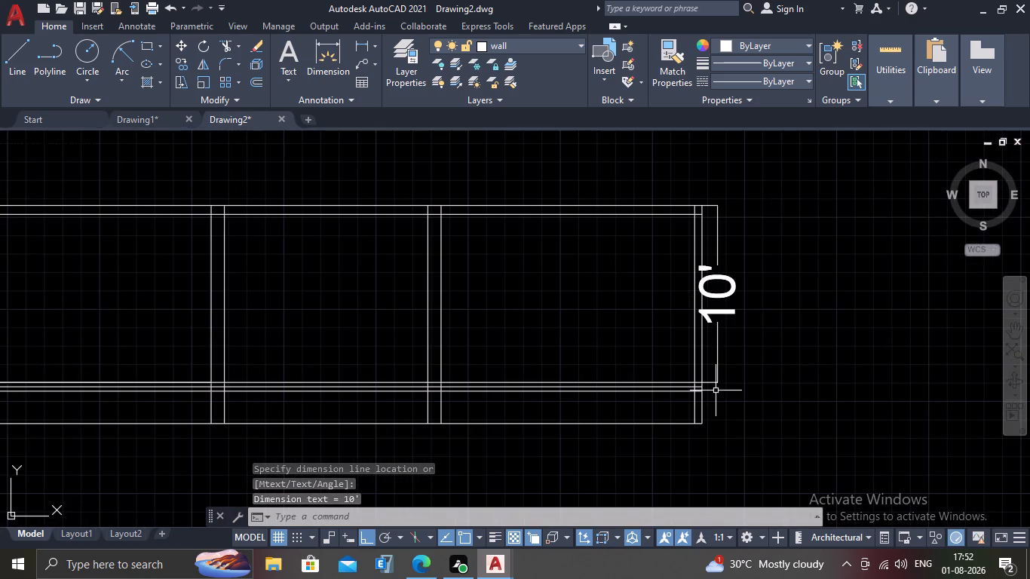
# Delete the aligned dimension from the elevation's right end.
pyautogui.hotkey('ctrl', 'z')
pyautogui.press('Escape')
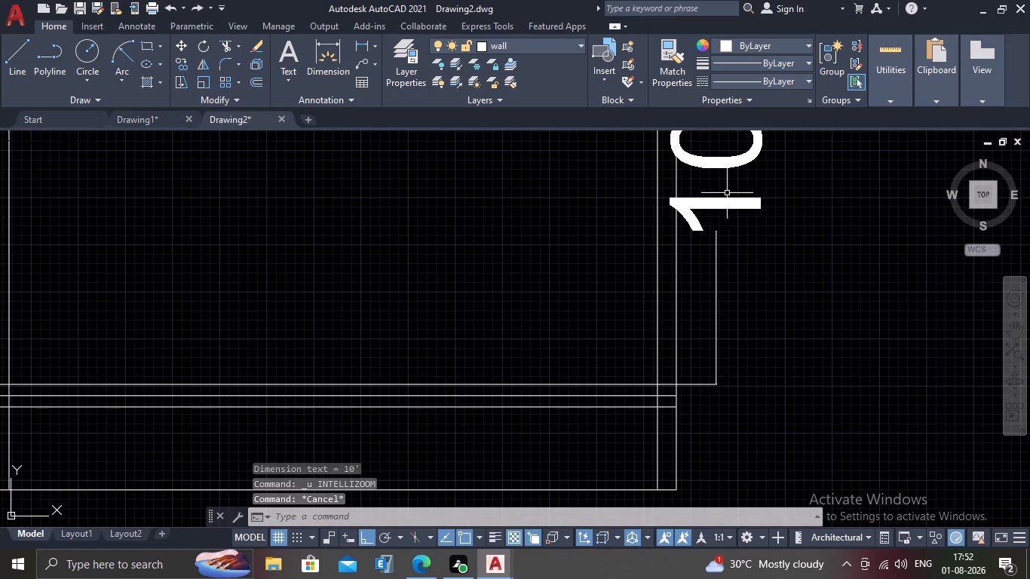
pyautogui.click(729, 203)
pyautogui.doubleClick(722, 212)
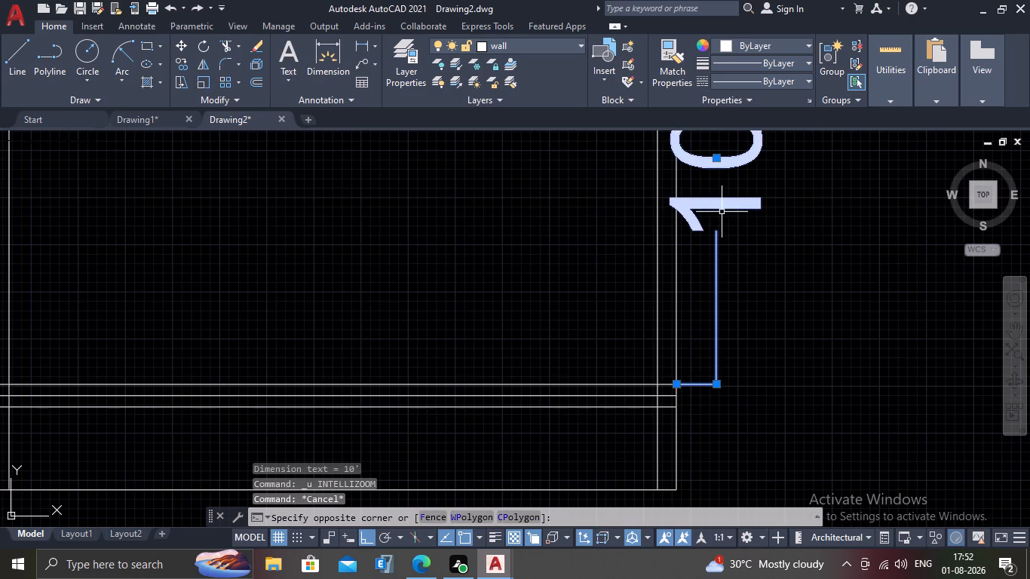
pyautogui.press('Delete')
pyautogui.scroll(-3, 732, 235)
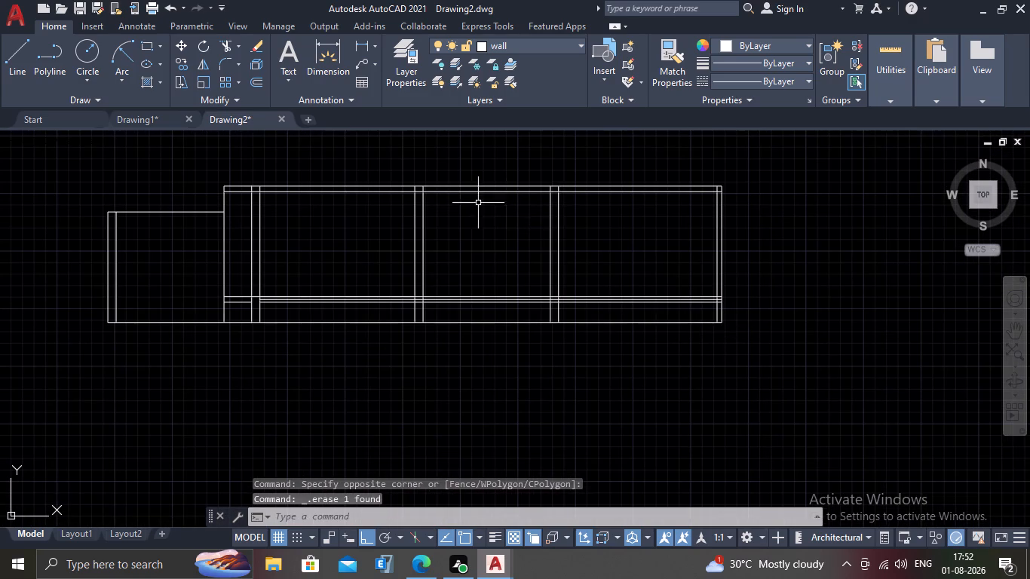
# Measure from the inner vertical line to the outer edge at the lower corner of the purple rotated elevation beside the plan.
pyautogui.scroll(2, 419, 204)
pyautogui.moveTo(351, 174); pyautogui.dragTo(471, 219, button='middle')
pyautogui.scroll(-1, 406, 232)
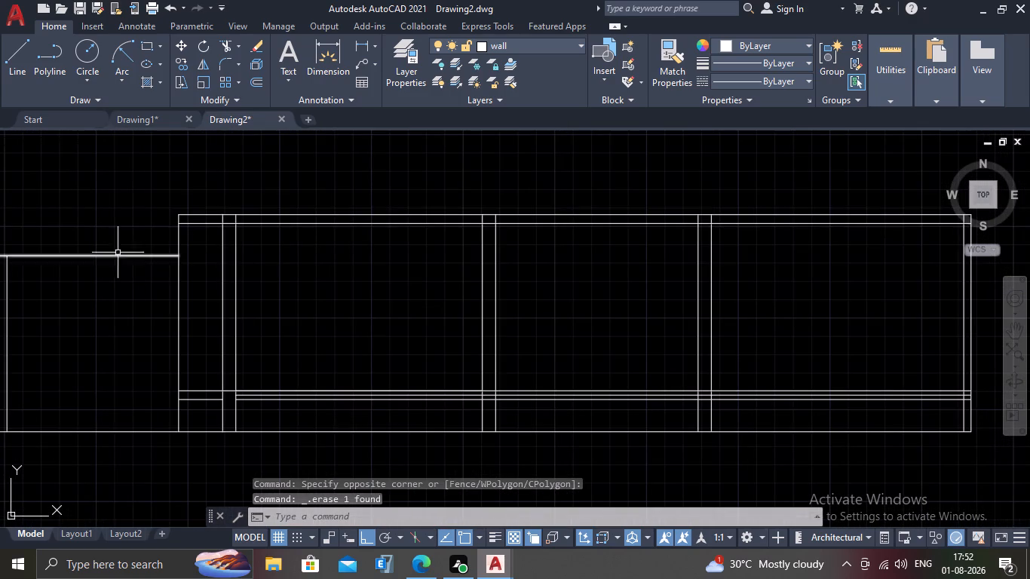
pyautogui.scroll(2, 196, 208)
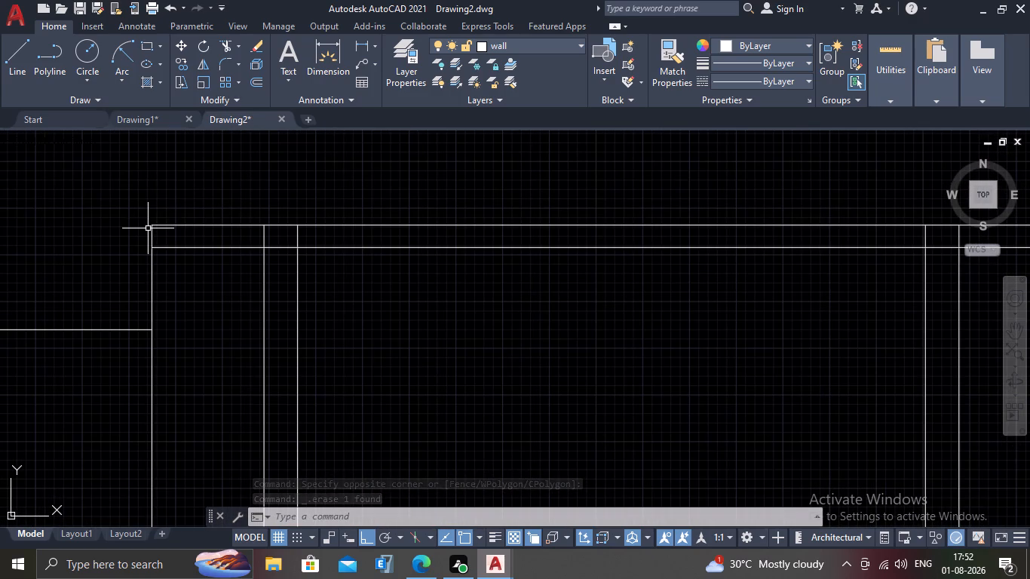
pyautogui.scroll(-2, 192, 251)
pyautogui.scroll(-3, 387, 219)
pyautogui.moveTo(439, 199); pyautogui.dragTo(372, 332, button='middle')
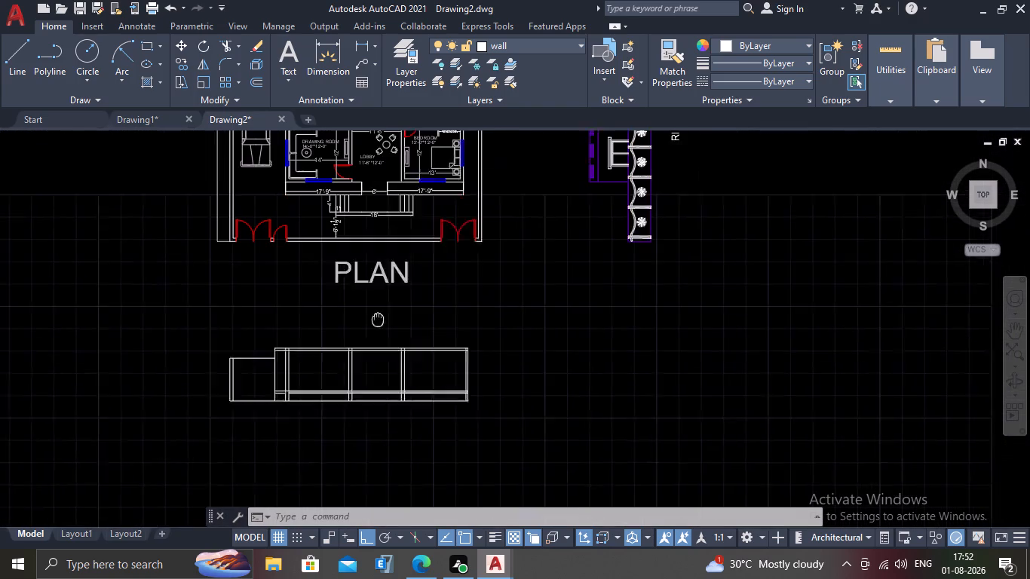
pyautogui.moveTo(372, 332); pyautogui.dragTo(369, 335, button='middle')
pyautogui.scroll(1, 581, 229)
pyautogui.moveTo(561, 264); pyautogui.dragTo(550, 298, button='middle')
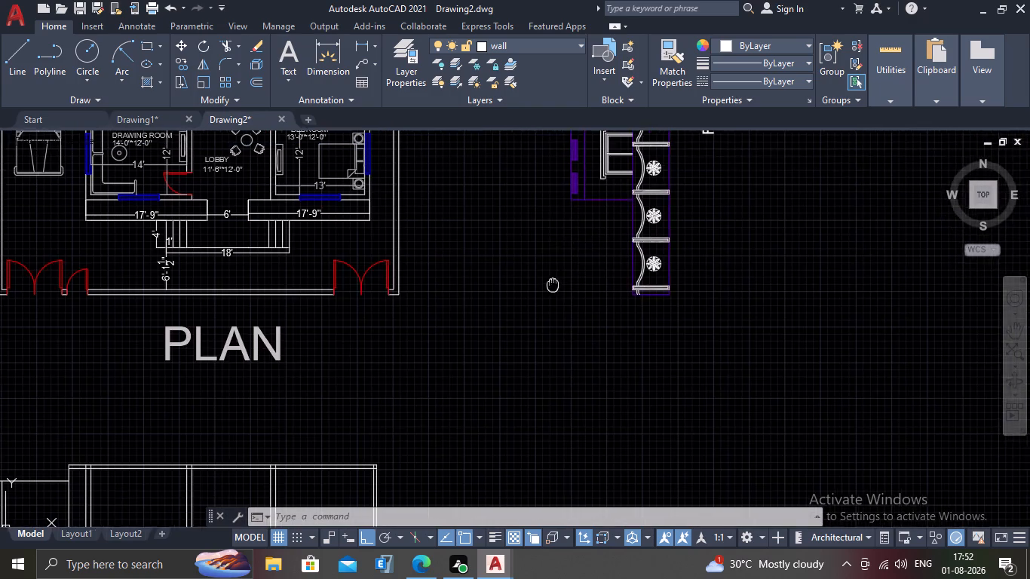
pyautogui.moveTo(550, 298); pyautogui.dragTo(547, 308, button='middle')
pyautogui.scroll(3, 579, 234)
pyautogui.moveTo(555, 259); pyautogui.dragTo(541, 338, button='middle')
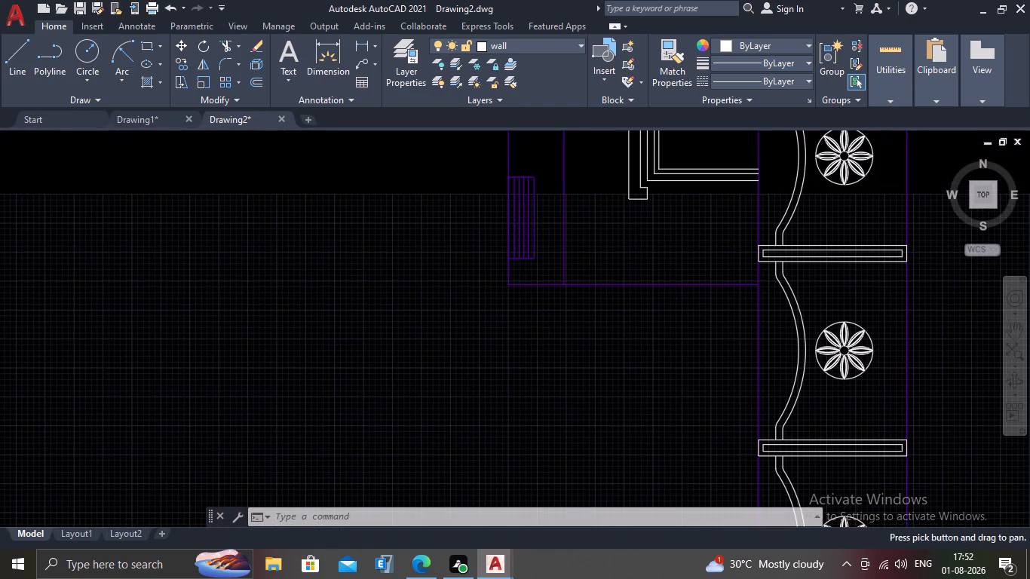
pyautogui.write('DAL')
pyautogui.press('Return')
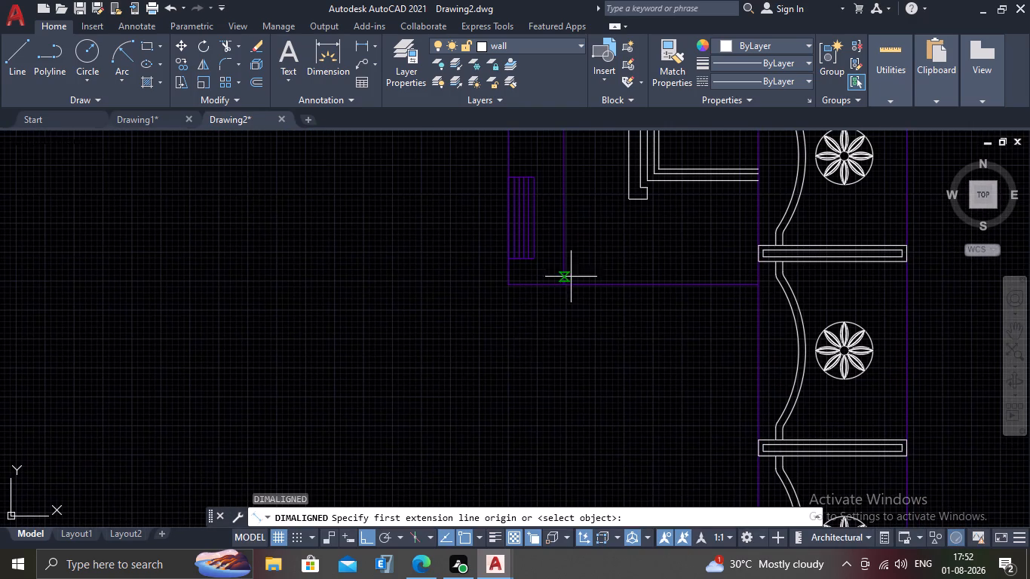
pyautogui.scroll(2, 581, 262)
pyautogui.moveTo(541, 318); pyautogui.dragTo(530, 317)
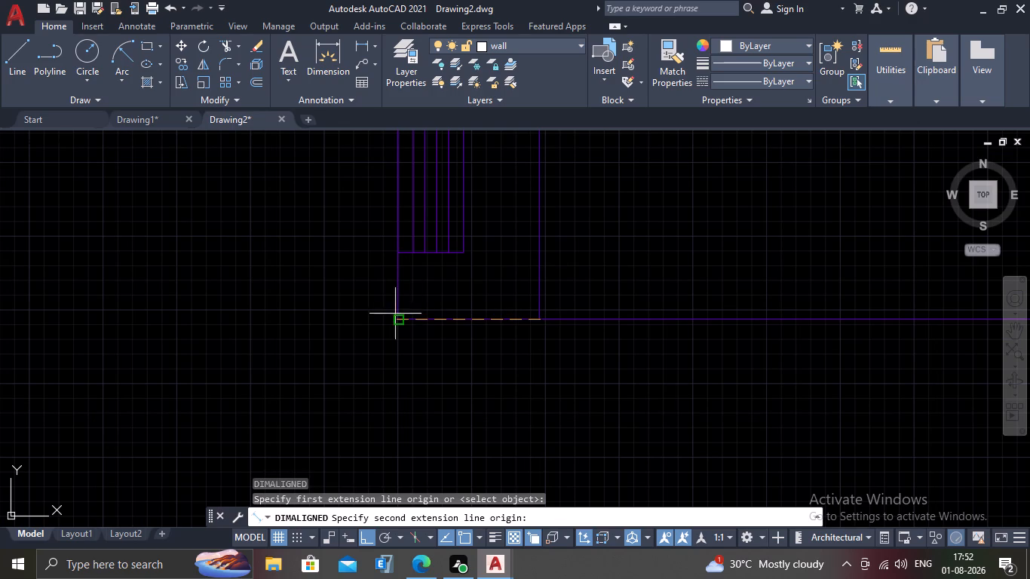
pyautogui.doubleClick(394, 316)
pyautogui.press('Escape')
pyautogui.scroll(-3, 388, 327)
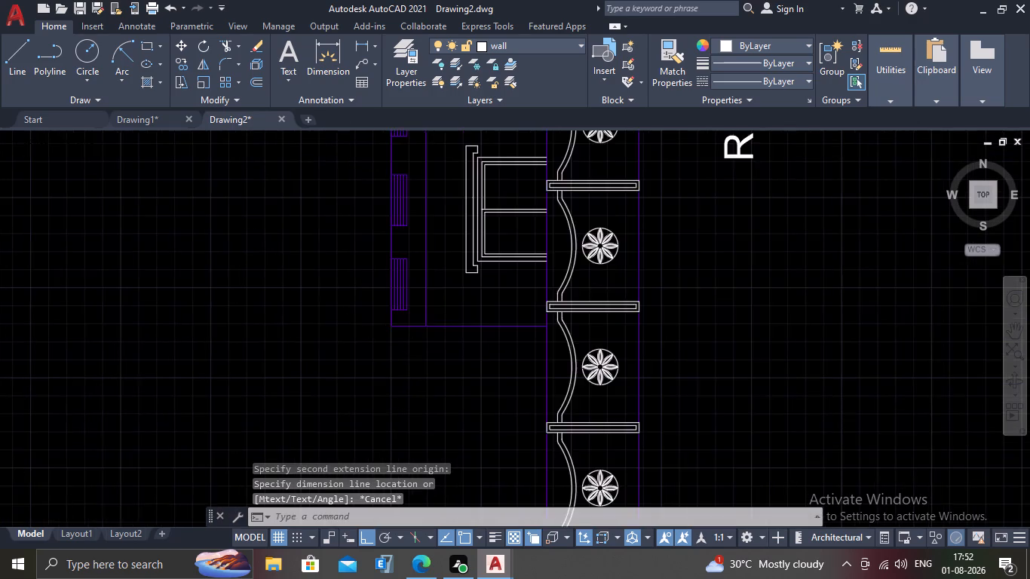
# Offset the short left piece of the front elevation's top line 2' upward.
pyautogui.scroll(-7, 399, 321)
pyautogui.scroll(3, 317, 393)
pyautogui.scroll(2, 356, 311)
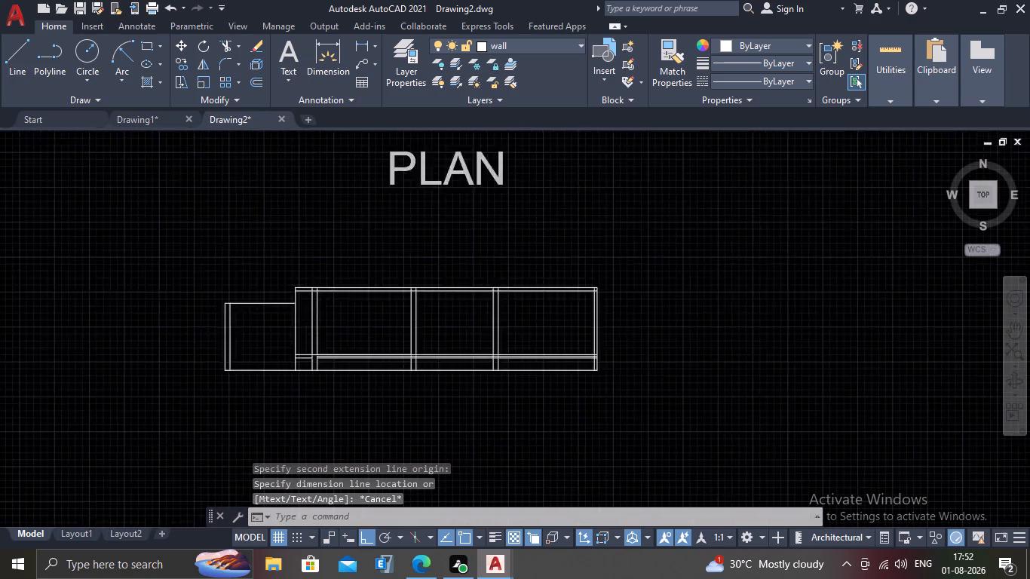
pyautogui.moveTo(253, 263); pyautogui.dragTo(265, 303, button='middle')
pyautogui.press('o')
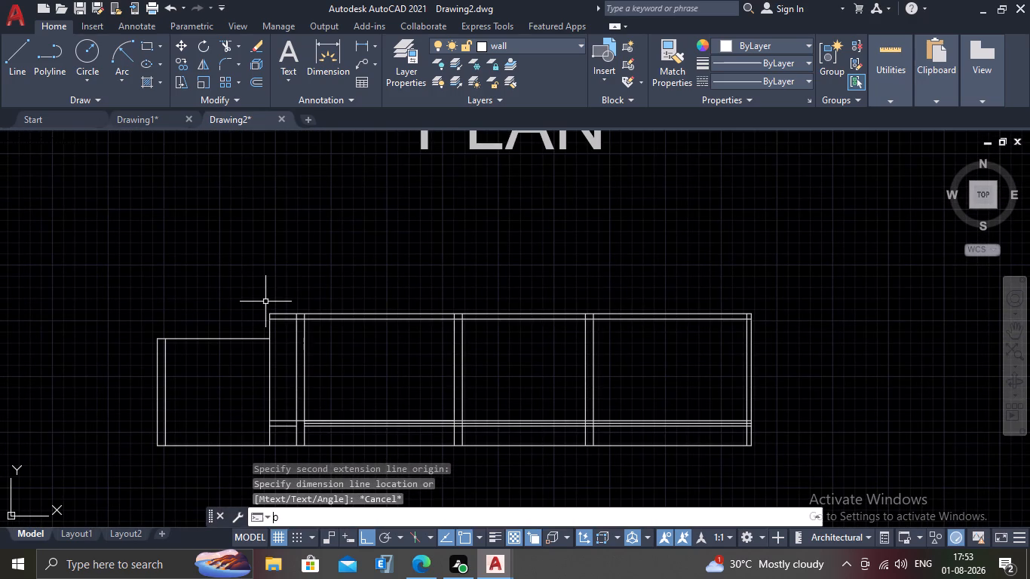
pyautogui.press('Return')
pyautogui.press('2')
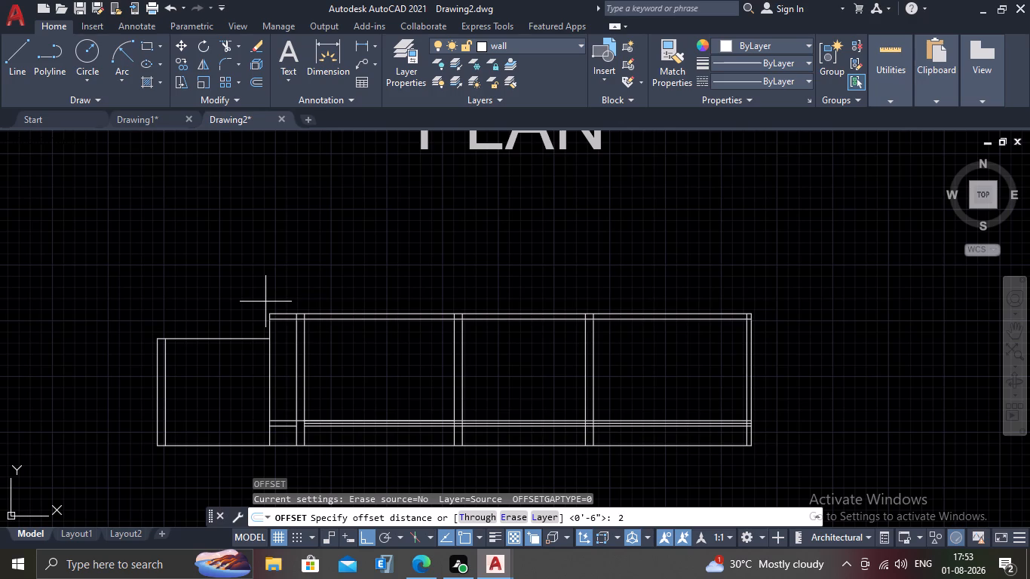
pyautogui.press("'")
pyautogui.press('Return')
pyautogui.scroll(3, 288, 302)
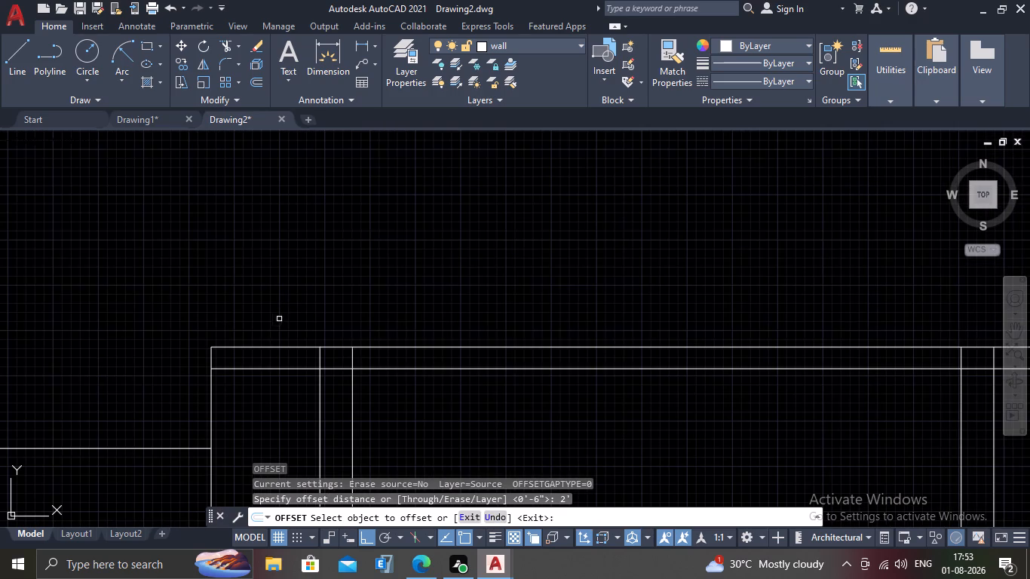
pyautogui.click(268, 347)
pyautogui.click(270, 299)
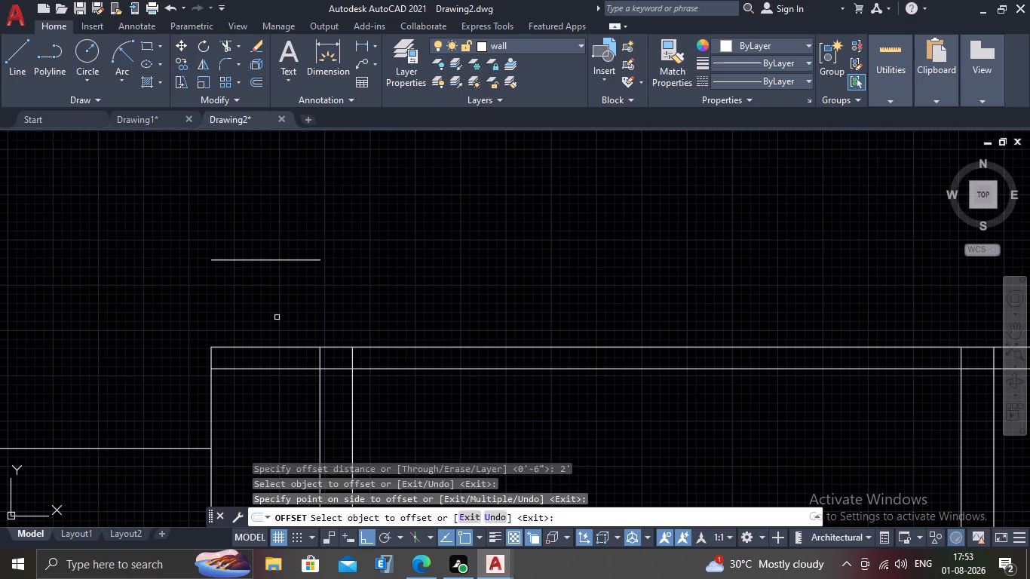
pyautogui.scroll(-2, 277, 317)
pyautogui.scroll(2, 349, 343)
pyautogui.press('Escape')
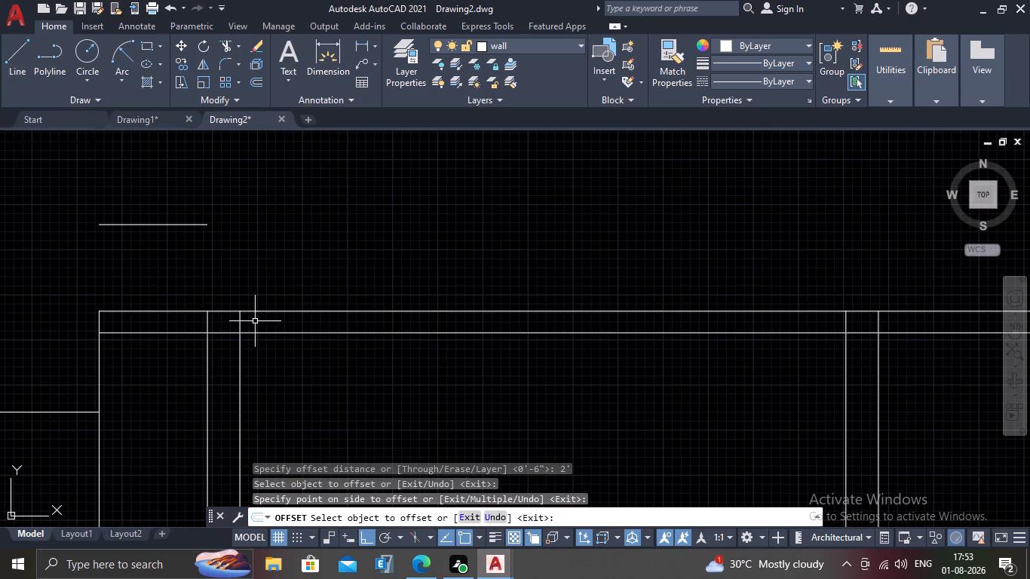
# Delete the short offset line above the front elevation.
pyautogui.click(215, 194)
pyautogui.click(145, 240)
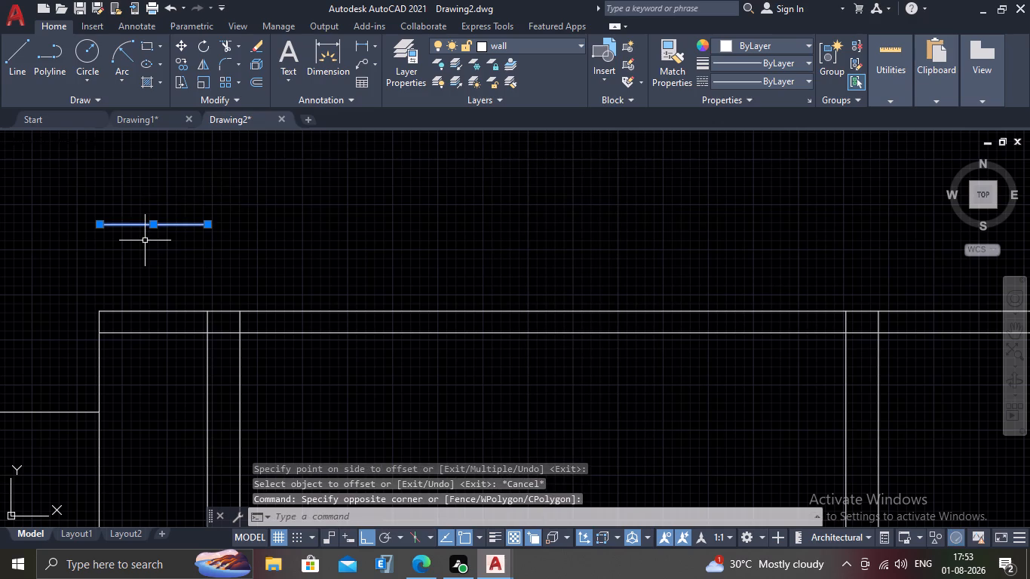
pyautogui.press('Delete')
# Trim the main block's leftmost inner pair of wall lines where they cross the top band.
pyautogui.scroll(1, 146, 291)
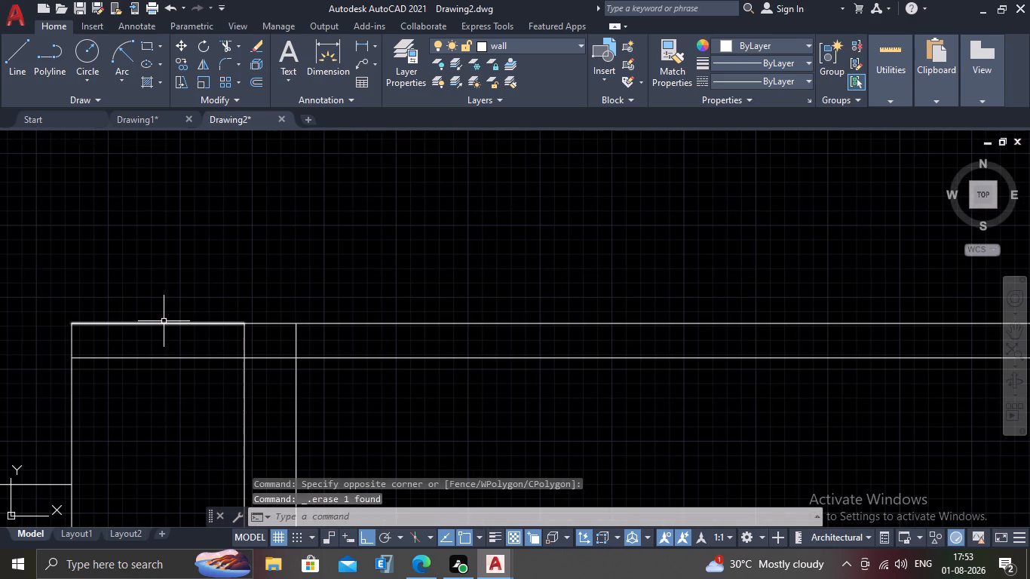
pyautogui.write('TR')
pyautogui.press('Return')
pyautogui.scroll(3, 207, 343)
pyautogui.moveTo(213, 342); pyautogui.dragTo(295, 343)
pyautogui.click(651, 370)
pyautogui.click(299, 350)
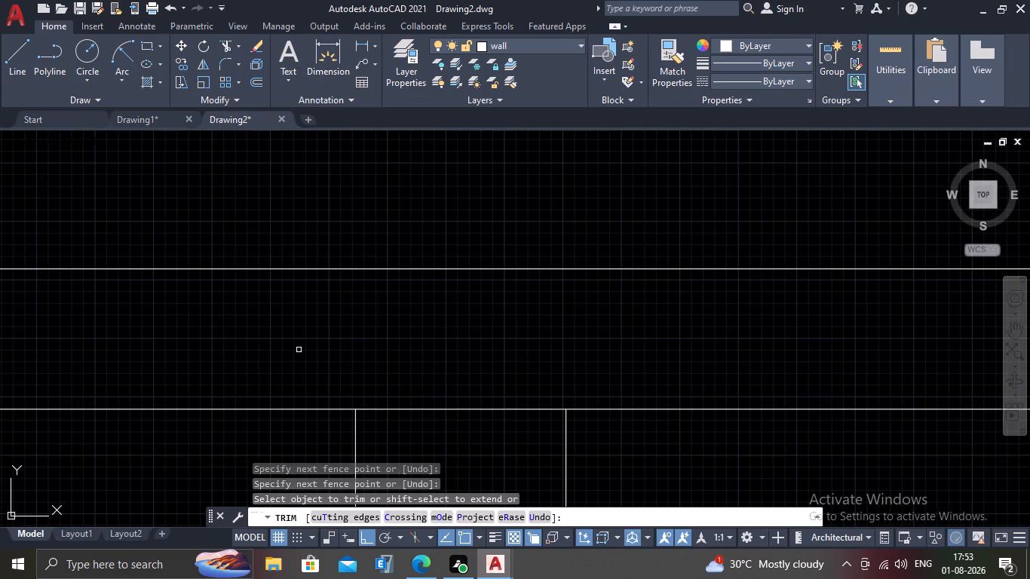
# Trim the second inner pair of wall lines, near the main block's middle, where they cross the top band.
pyautogui.scroll(-3, 268, 309)
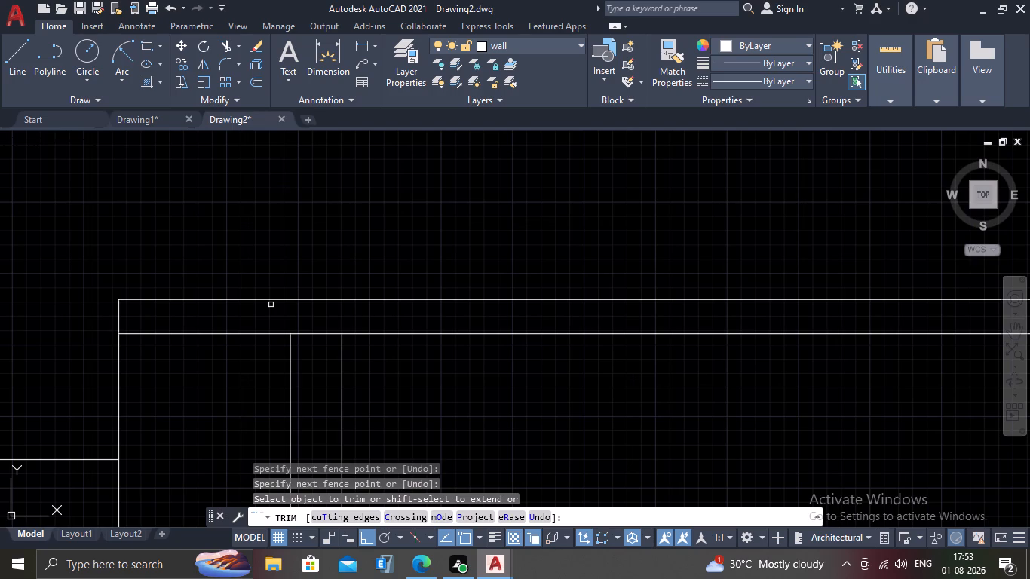
pyautogui.scroll(-3, 492, 347)
pyautogui.moveTo(592, 397); pyautogui.dragTo(397, 330, button='middle')
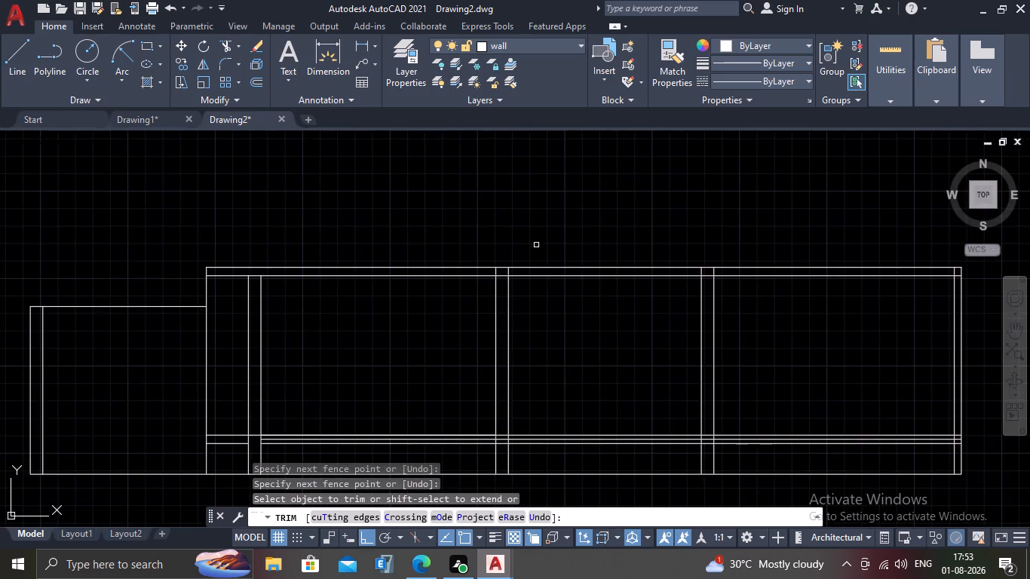
pyautogui.scroll(3, 523, 250)
pyautogui.scroll(1, 466, 331)
pyautogui.click(508, 339)
pyautogui.click(331, 349)
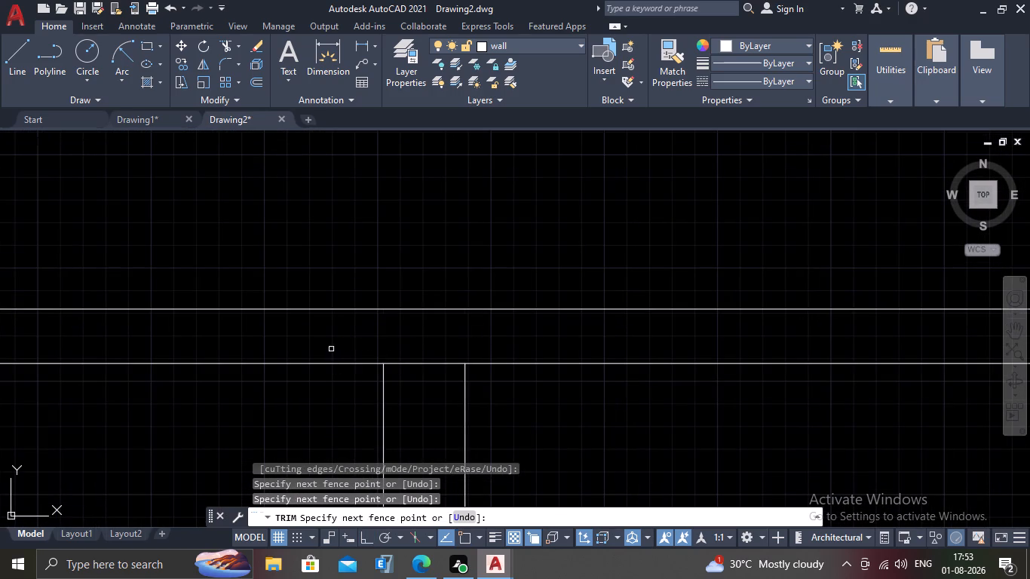
# Trim the third inner pair of wall lines, nearest the main block's right end, where they cross the top band.
pyautogui.scroll(-3, 329, 349)
pyautogui.scroll(-3, 548, 368)
pyautogui.scroll(3, 696, 389)
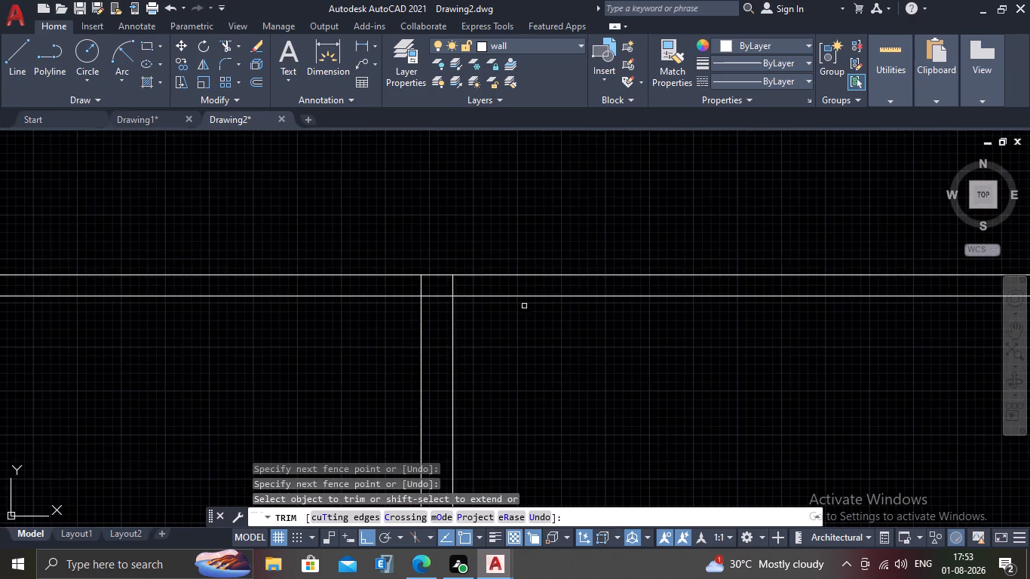
pyautogui.scroll(3, 516, 296)
pyautogui.moveTo(320, 242); pyautogui.dragTo(310, 241)
pyautogui.click(73, 243)
pyautogui.scroll(-3, 72, 244)
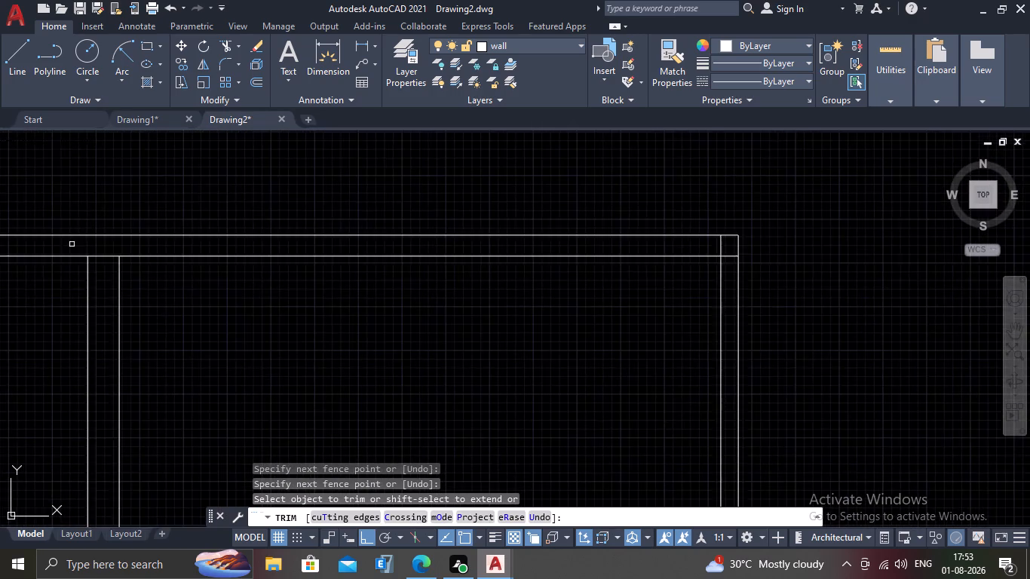
# Undo the top-band trims of the main block's three inner wall line pairs.
pyautogui.scroll(-4, 72, 244)
pyautogui.moveTo(221, 303); pyautogui.dragTo(372, 304, button='middle')
pyautogui.scroll(-2, 264, 309)
pyautogui.scroll(3, 179, 312)
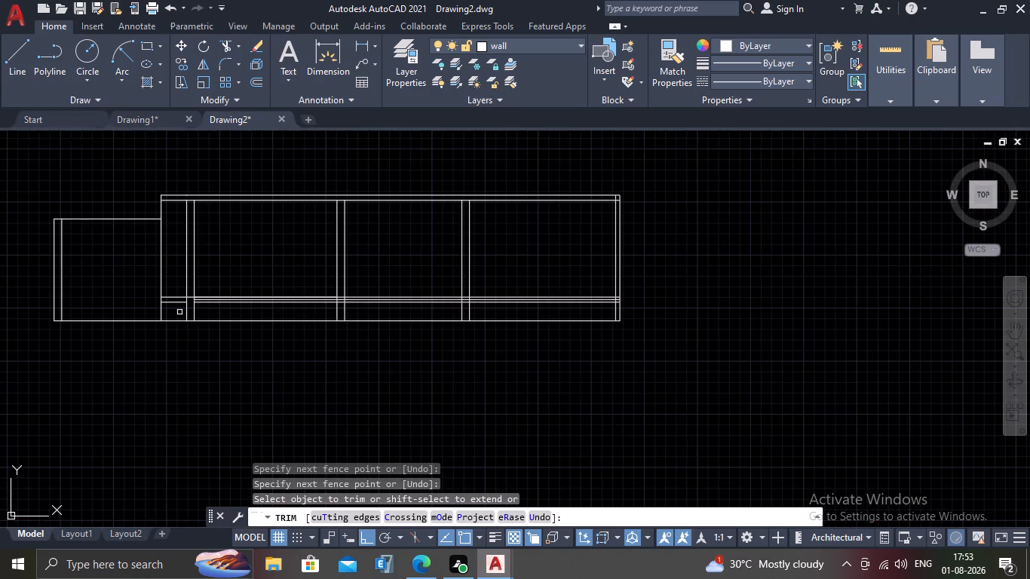
pyautogui.hotkey('ctrl', 'z')
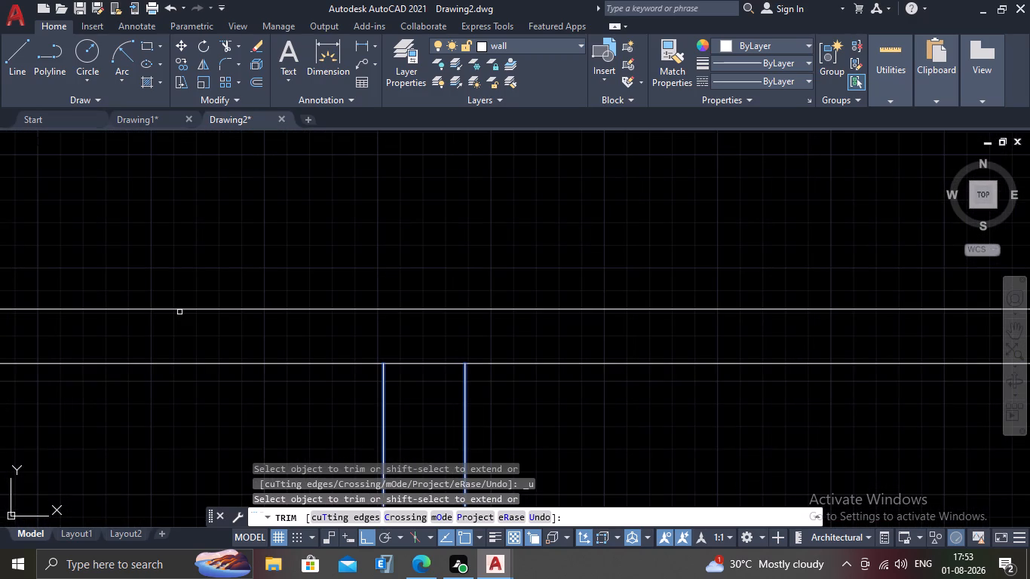
pyautogui.hotkey('ctrl', 'z')
pyautogui.hotkey('ctrl', 'z')
# Trim the main block's leftmost inner pair of wall lines where they cross the top band.
pyautogui.scroll(1, 235, 305)
pyautogui.scroll(-5, 235, 305)
pyautogui.scroll(2, 254, 366)
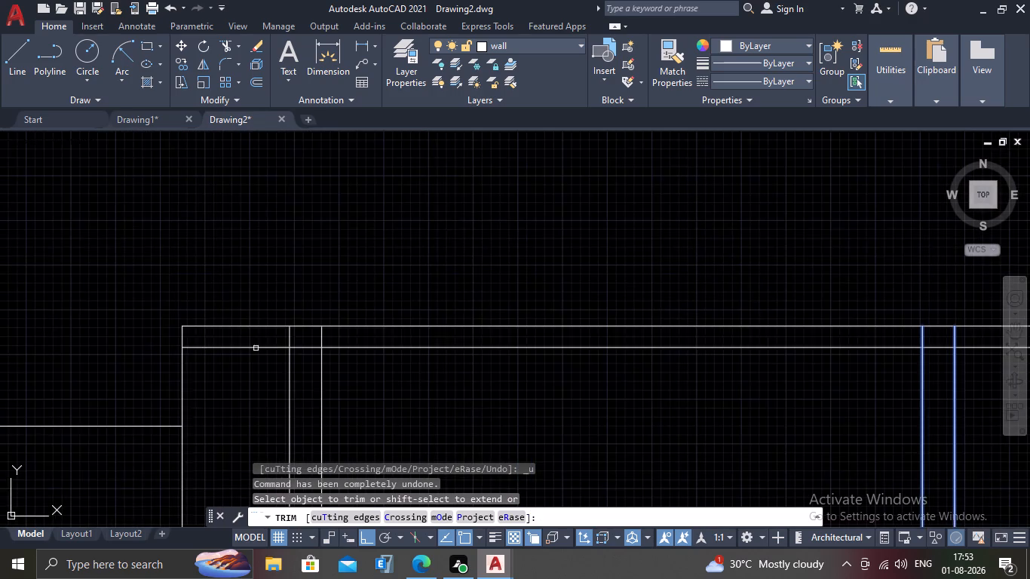
pyautogui.scroll(2, 256, 346)
pyautogui.moveTo(272, 332); pyautogui.dragTo(302, 330)
pyautogui.doubleClick(452, 328)
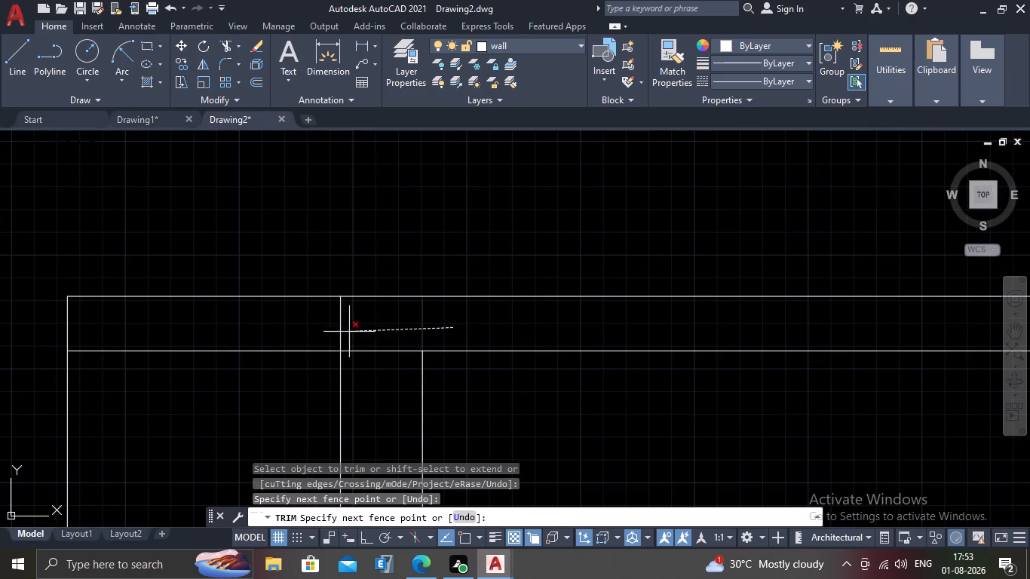
pyautogui.click(282, 322)
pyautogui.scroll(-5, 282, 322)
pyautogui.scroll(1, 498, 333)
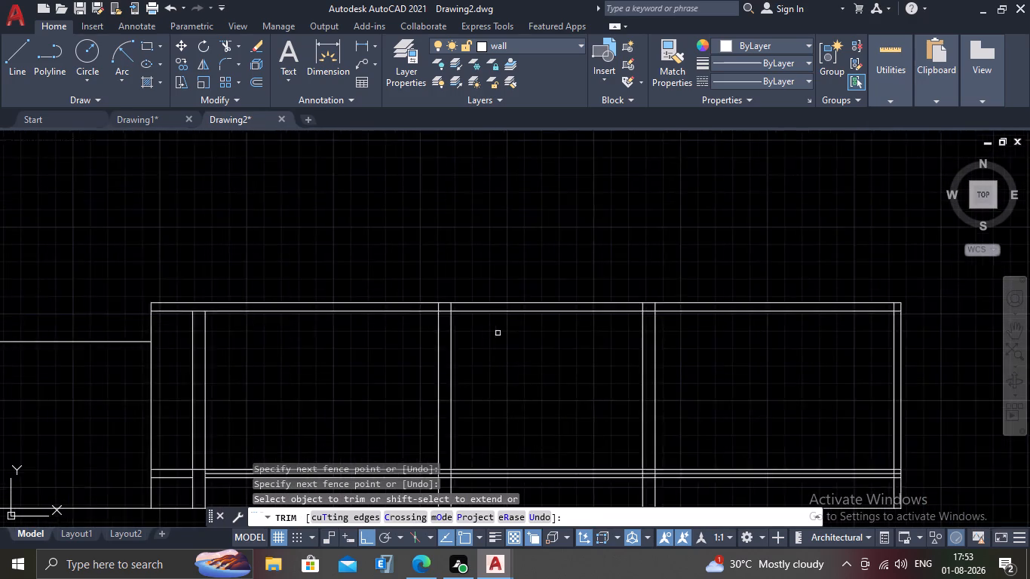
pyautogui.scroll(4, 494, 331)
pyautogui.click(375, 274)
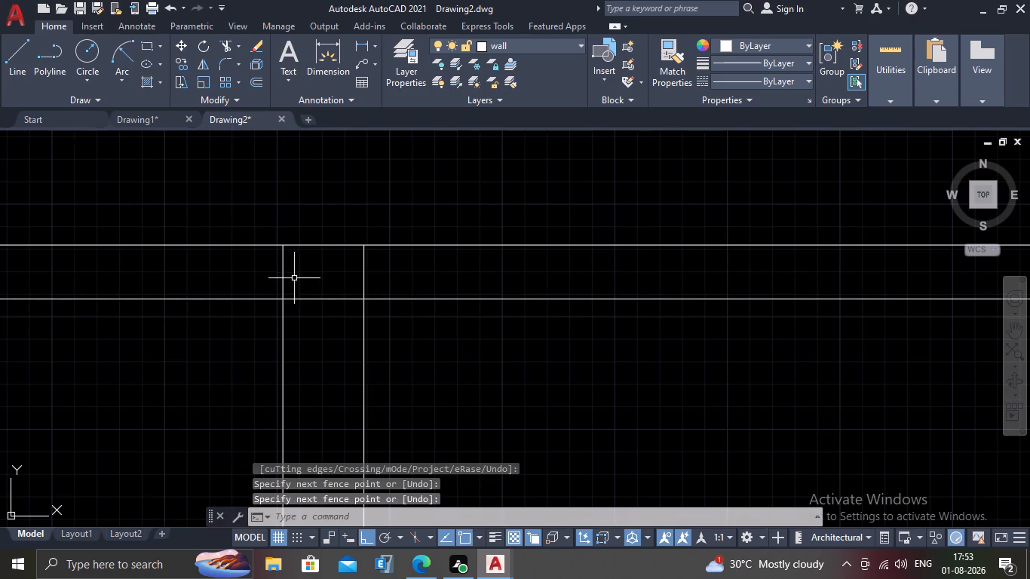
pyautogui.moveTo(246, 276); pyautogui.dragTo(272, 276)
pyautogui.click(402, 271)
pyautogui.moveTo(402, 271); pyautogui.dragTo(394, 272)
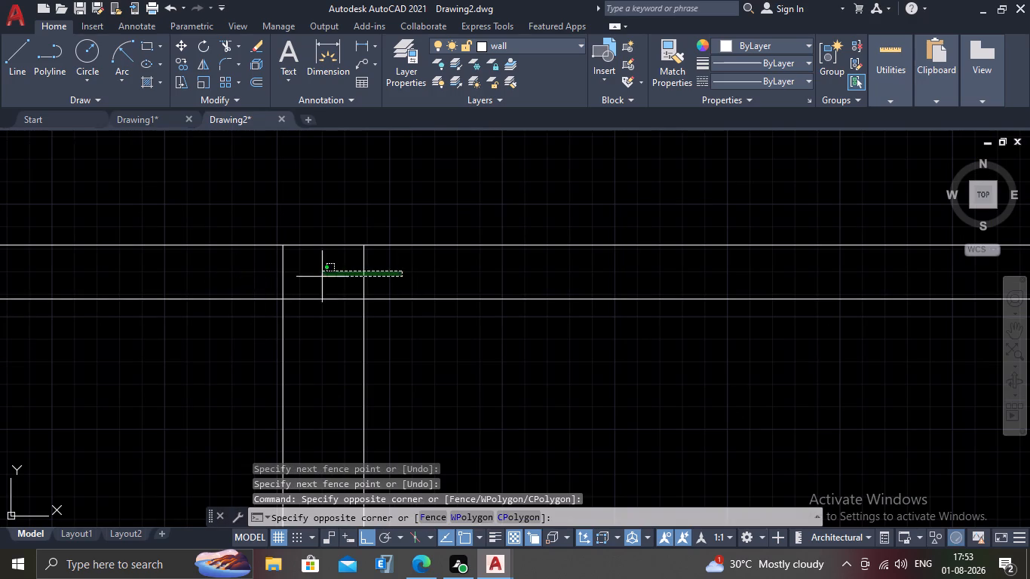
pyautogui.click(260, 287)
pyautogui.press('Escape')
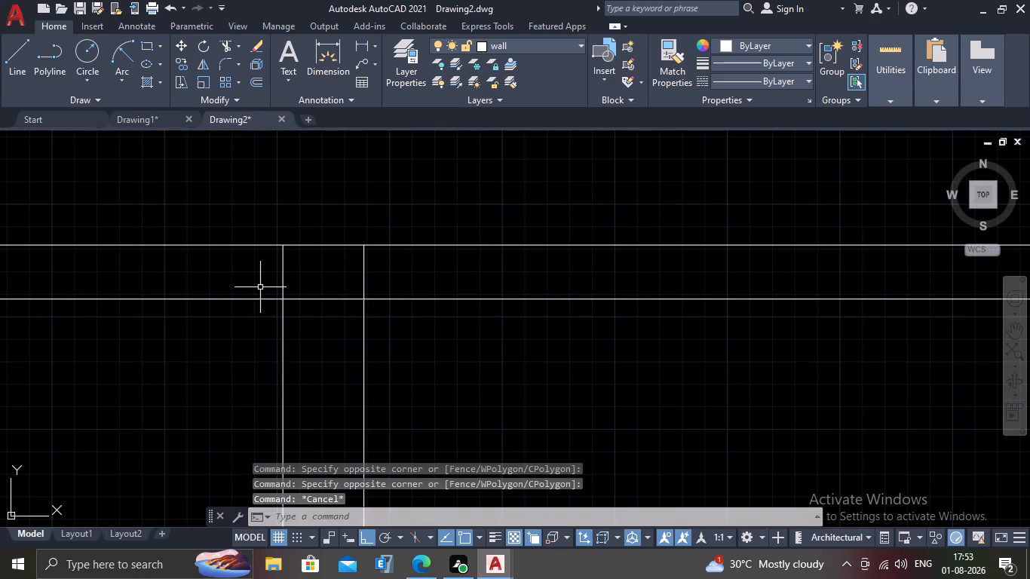
# Trim the second inner pair of wall lines, near the main block's middle, where they cross the top band.
pyautogui.write('TR')
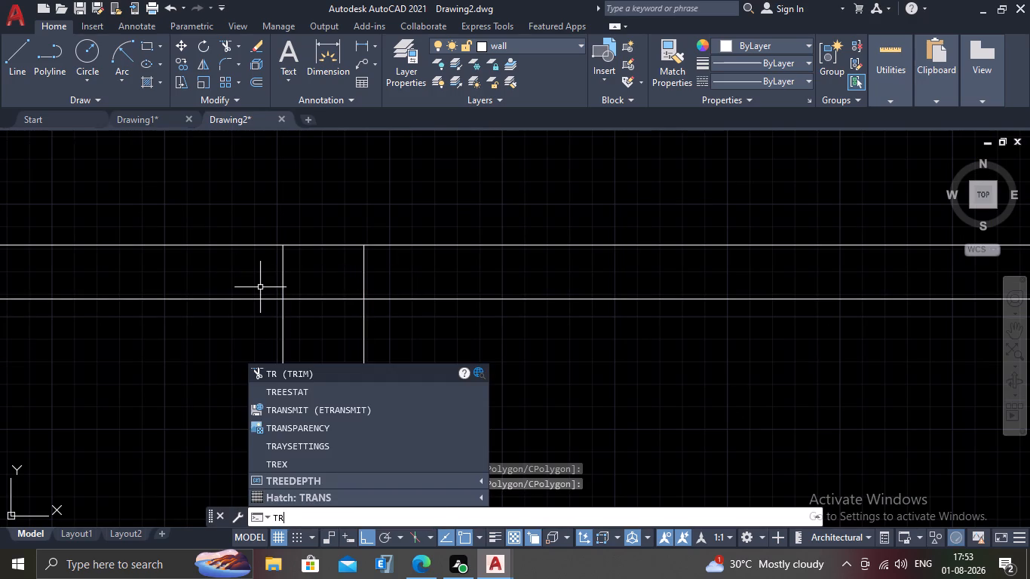
pyautogui.press('Return')
pyautogui.doubleClick(262, 266)
pyautogui.click(401, 271)
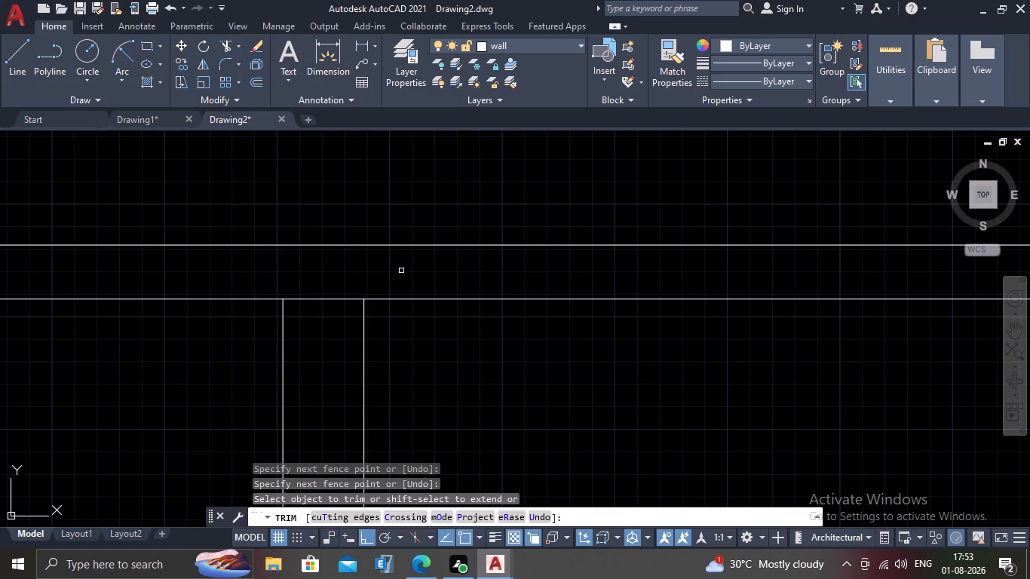
pyautogui.press('Escape')
# Offset both segments of the main block's top line, the short left one and the long one, 2' upward.
pyautogui.scroll(-3, 399, 273)
pyautogui.scroll(-1, 218, 316)
pyautogui.moveTo(230, 330); pyautogui.dragTo(429, 326, button='middle')
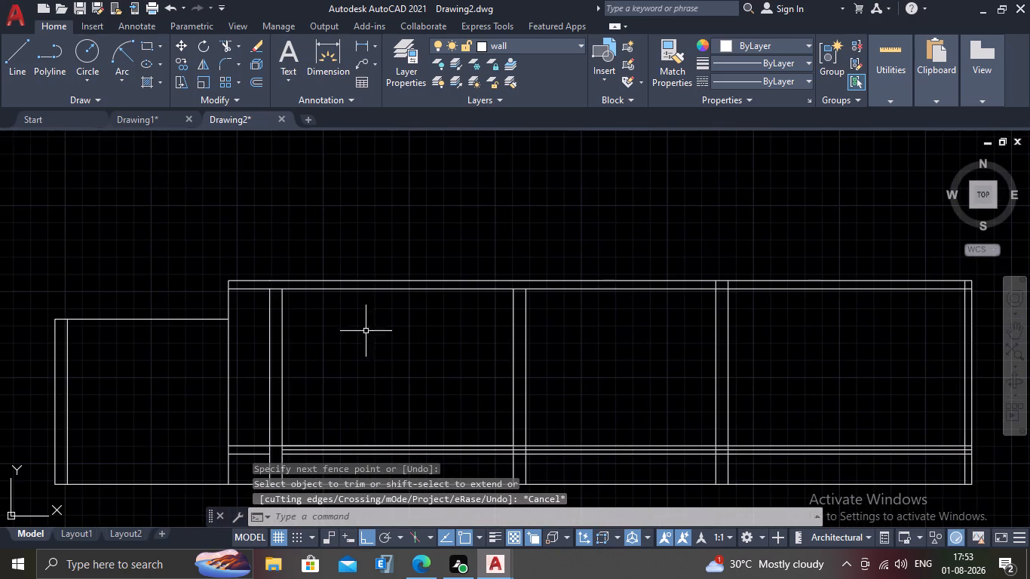
pyautogui.press('o')
pyautogui.press('Return')
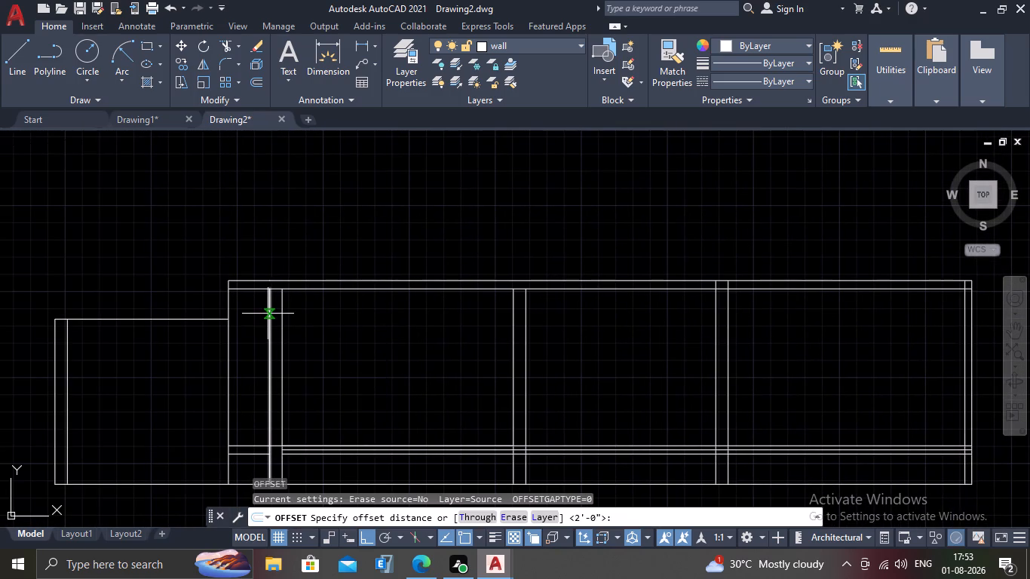
pyautogui.write("2'")
pyautogui.press('Return')
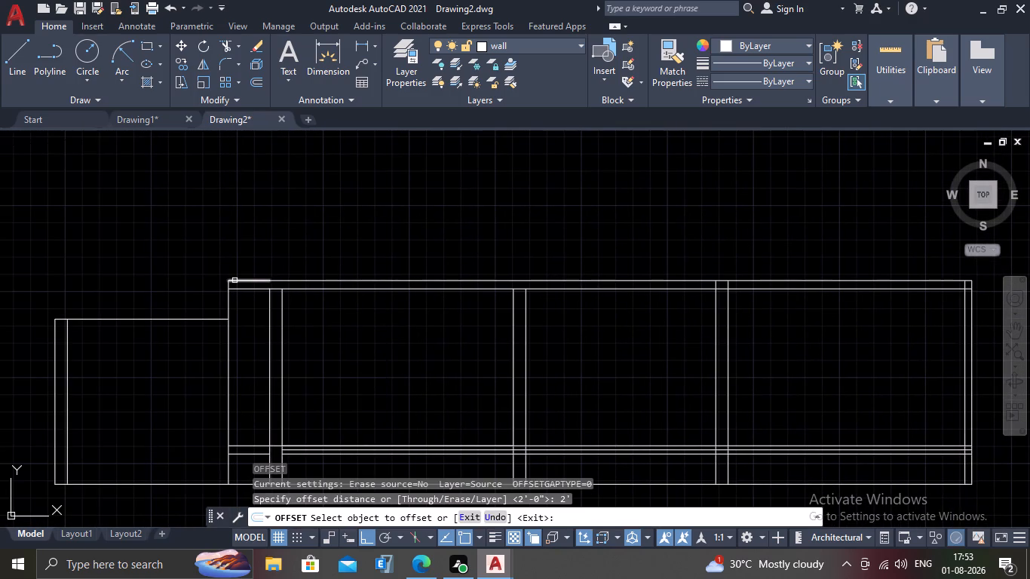
pyautogui.moveTo(238, 280); pyautogui.dragTo(262, 280)
pyautogui.click(311, 262)
pyautogui.click(320, 262)
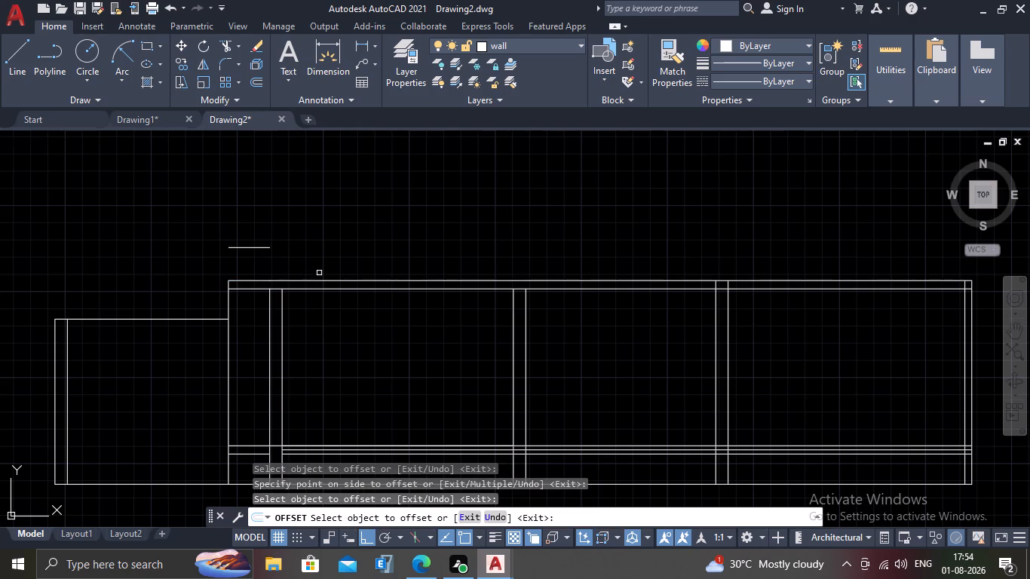
pyautogui.click(318, 279)
pyautogui.click(329, 243)
pyautogui.press('Escape')
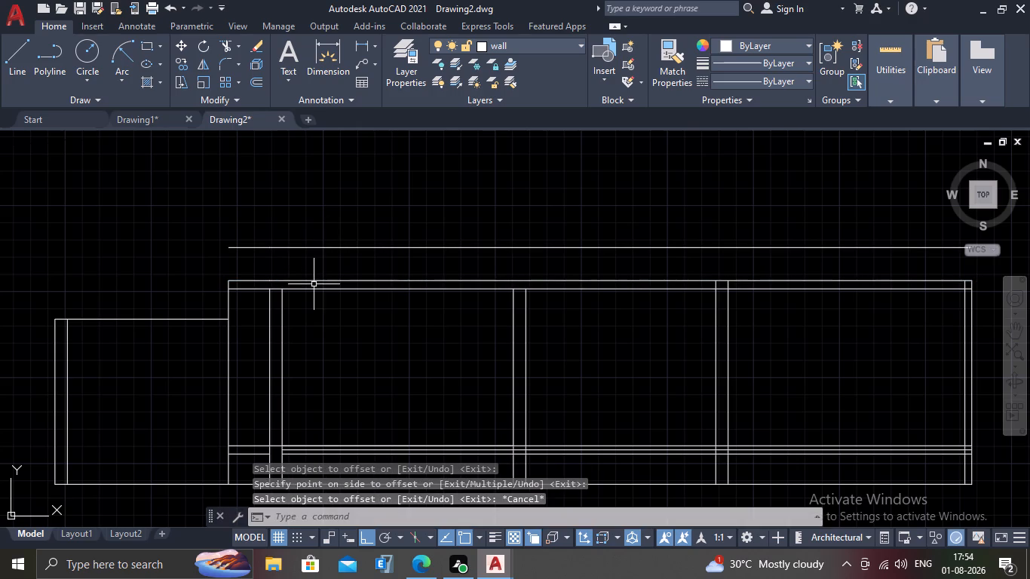
# Draw a vertical line from the main block's top-left corner up to the left end of the offset line.
pyautogui.scroll(-3, 314, 284)
pyautogui.scroll(2, 348, 279)
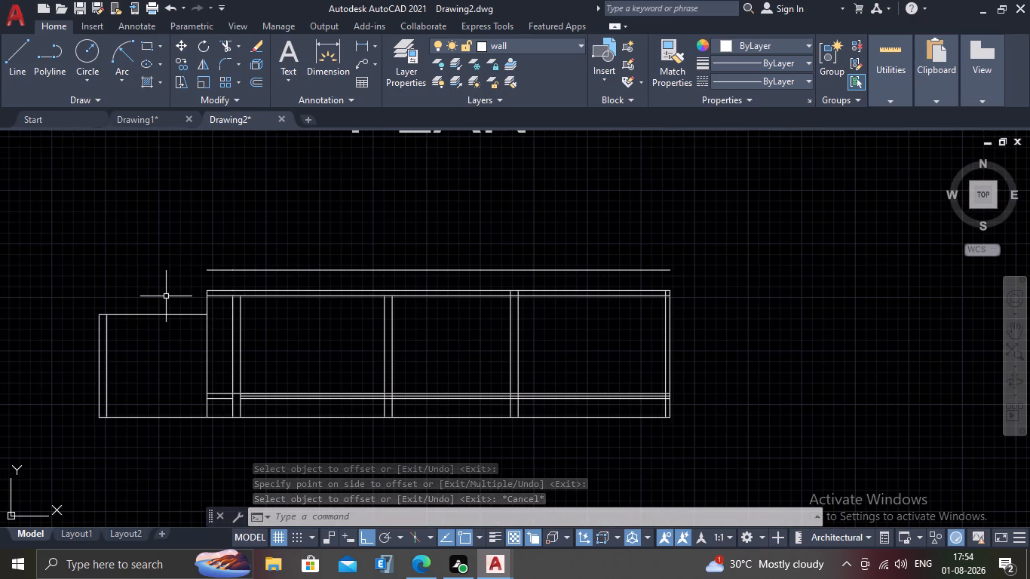
pyautogui.scroll(1, 174, 286)
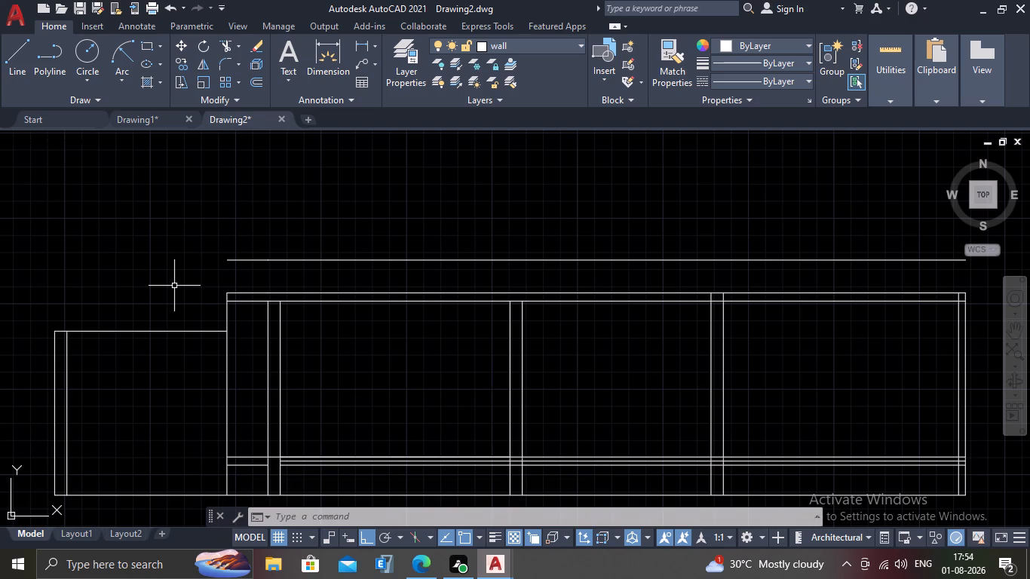
pyautogui.press('l')
pyautogui.press('Return')
pyautogui.scroll(2, 221, 288)
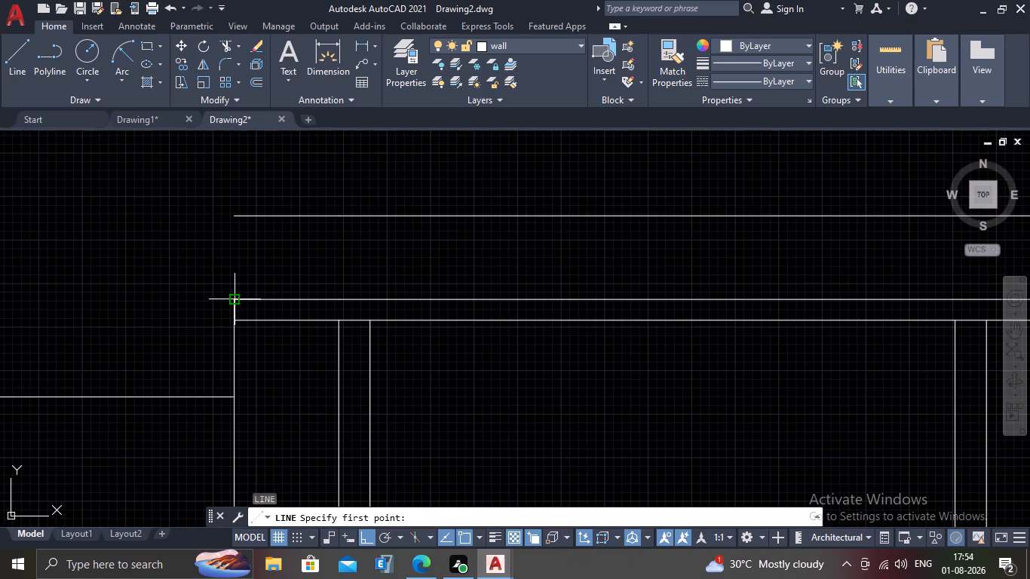
pyautogui.click(234, 296)
pyautogui.click(230, 218)
pyautogui.press('Escape')
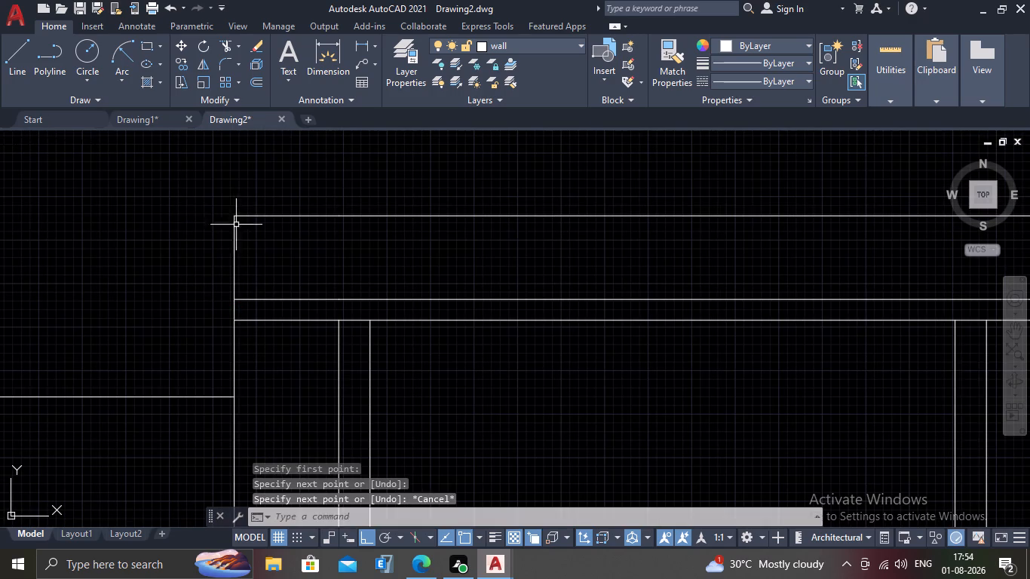
# Draw a vertical line from the top of the leftmost inner wall line up to the raised top line.
pyautogui.scroll(-3, 229, 283)
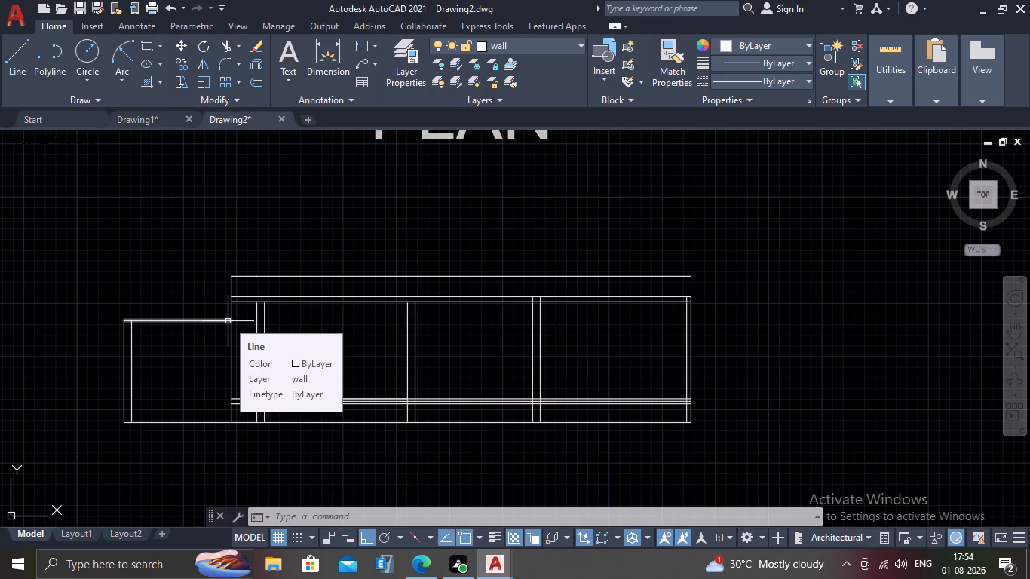
pyautogui.scroll(2, 241, 304)
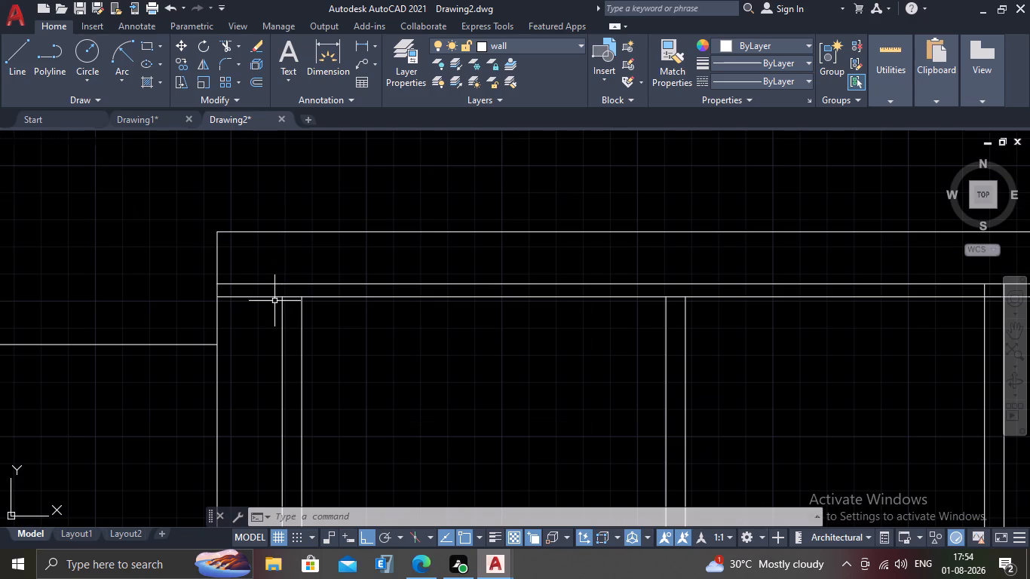
pyautogui.press('l')
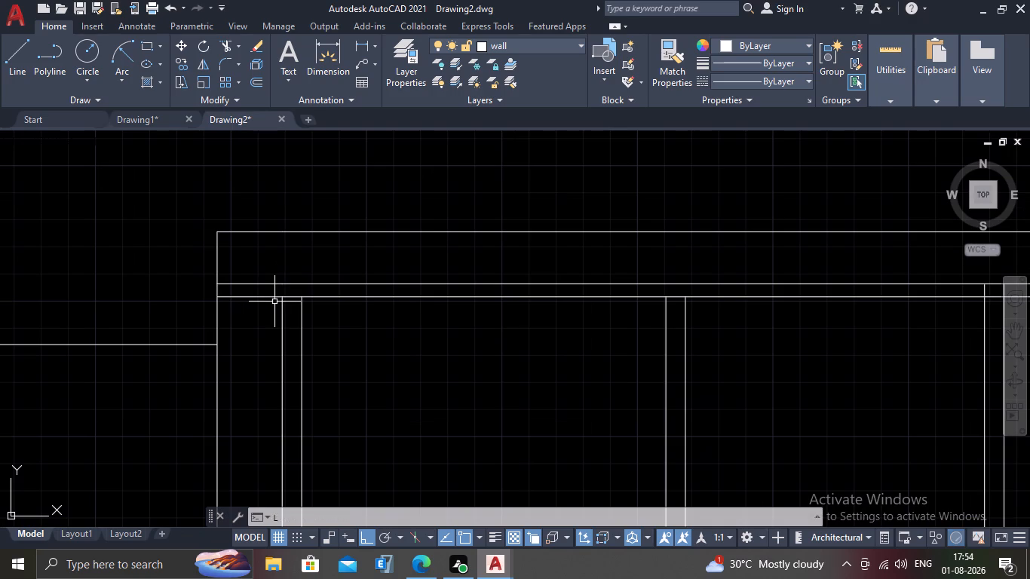
pyautogui.press('Return')
pyautogui.scroll(2, 277, 300)
pyautogui.moveTo(285, 294); pyautogui.dragTo(291, 278)
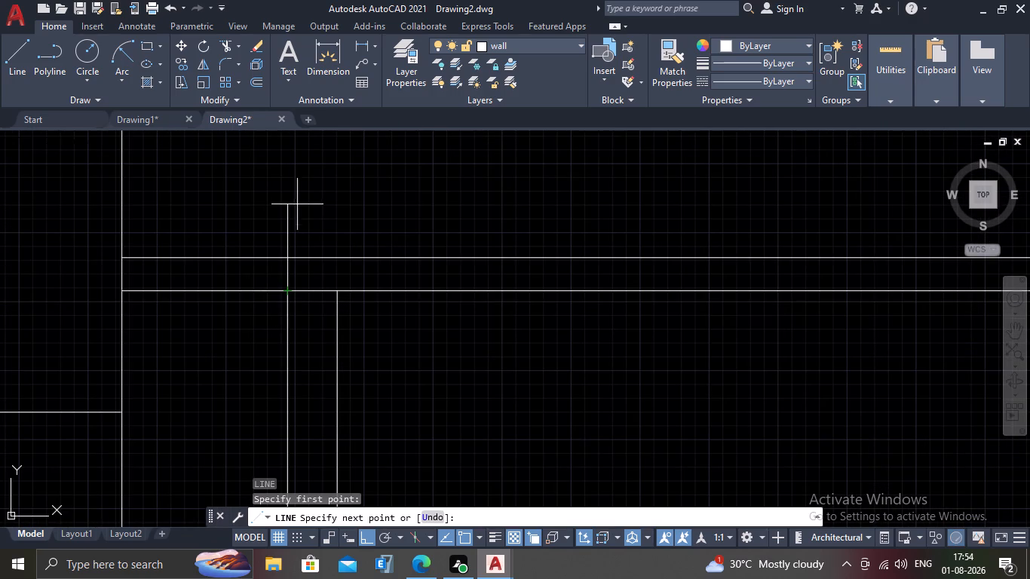
pyautogui.scroll(-2, 298, 198)
pyautogui.moveTo(298, 198); pyautogui.dragTo(305, 269, button='middle')
pyautogui.scroll(2, 288, 240)
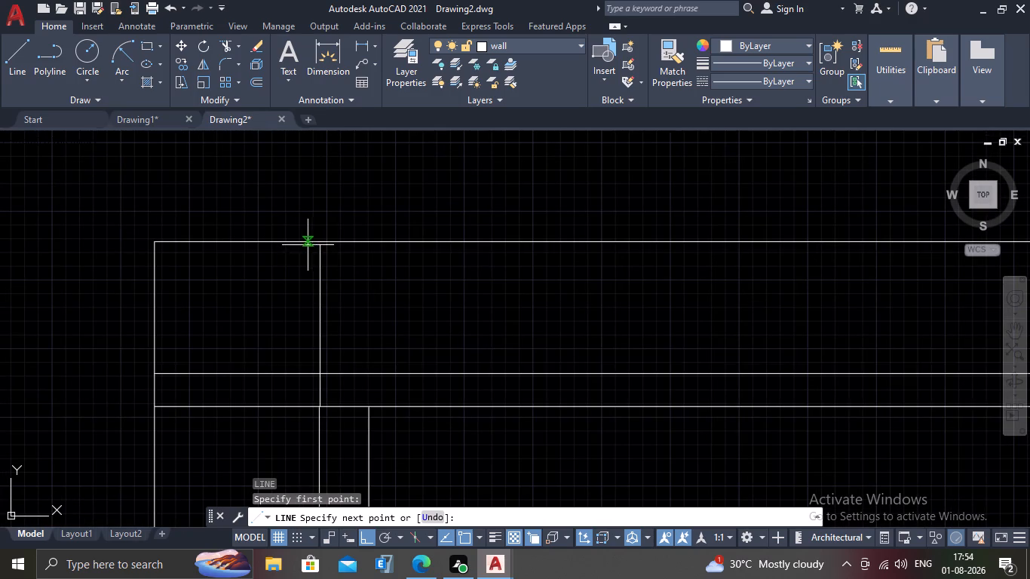
pyautogui.click(323, 243)
pyautogui.press('Escape')
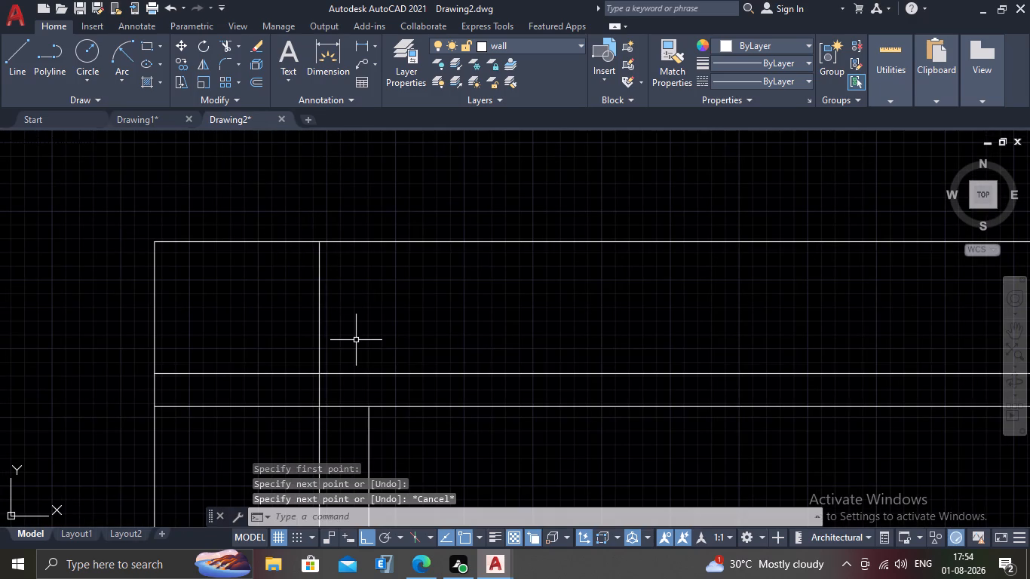
# Offset the new inner vertical line 4.5" to its right to form the parapet thickness.
pyautogui.press('o')
pyautogui.press('Return')
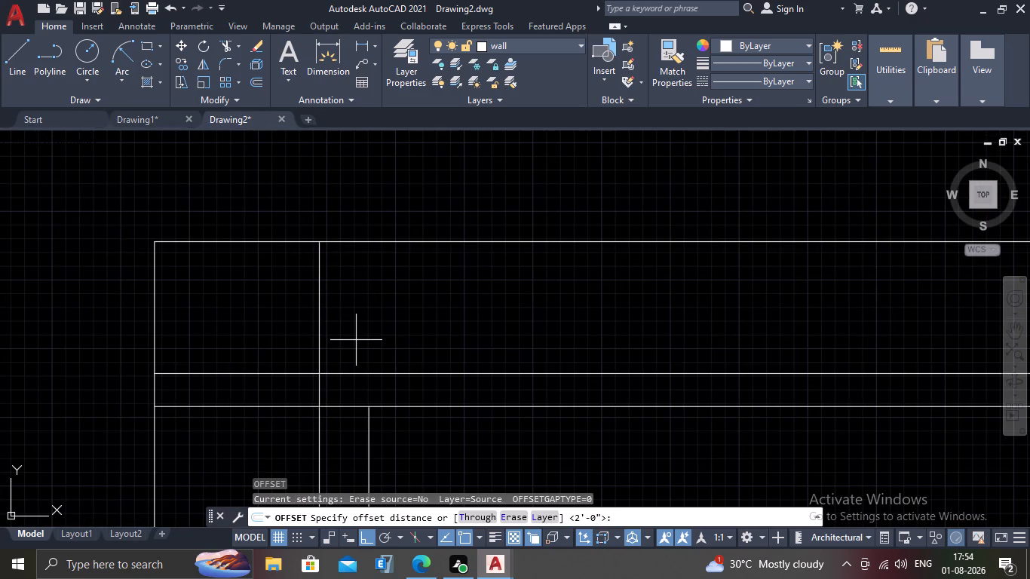
pyautogui.write('4.5"')
pyautogui.press('Return')
pyautogui.moveTo(320, 339); pyautogui.dragTo(327, 337)
pyautogui.click(341, 331)
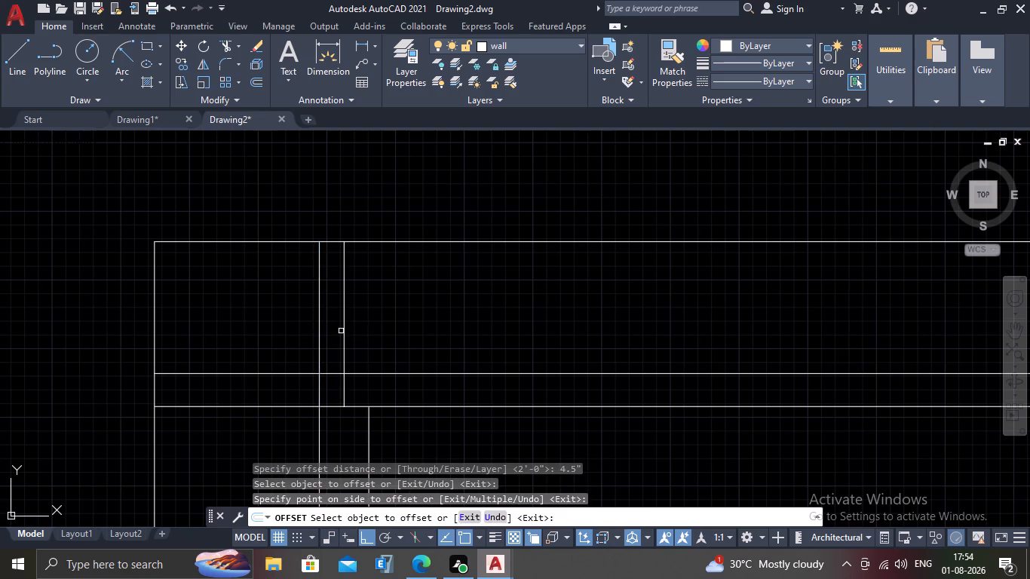
pyautogui.press('Escape')
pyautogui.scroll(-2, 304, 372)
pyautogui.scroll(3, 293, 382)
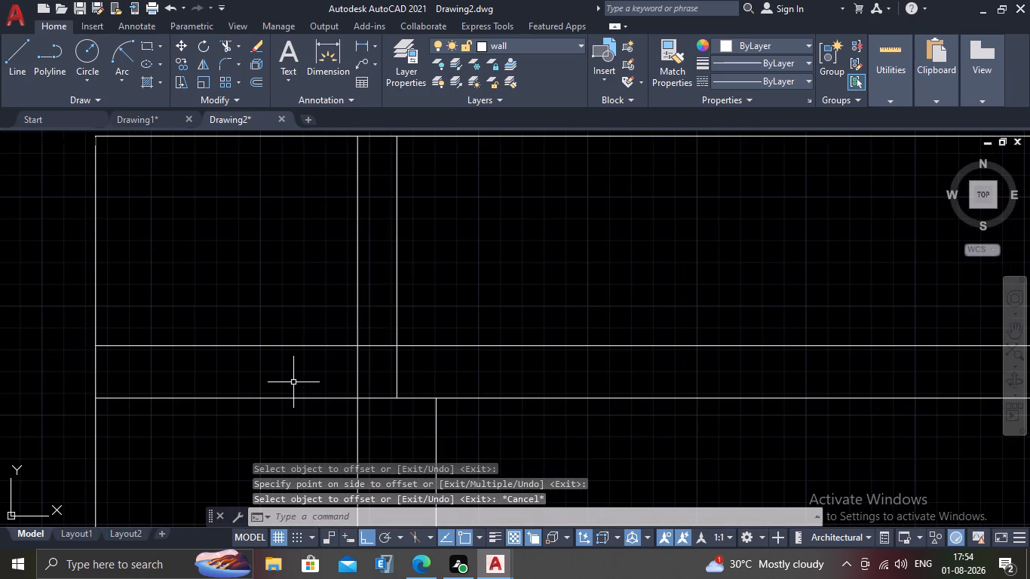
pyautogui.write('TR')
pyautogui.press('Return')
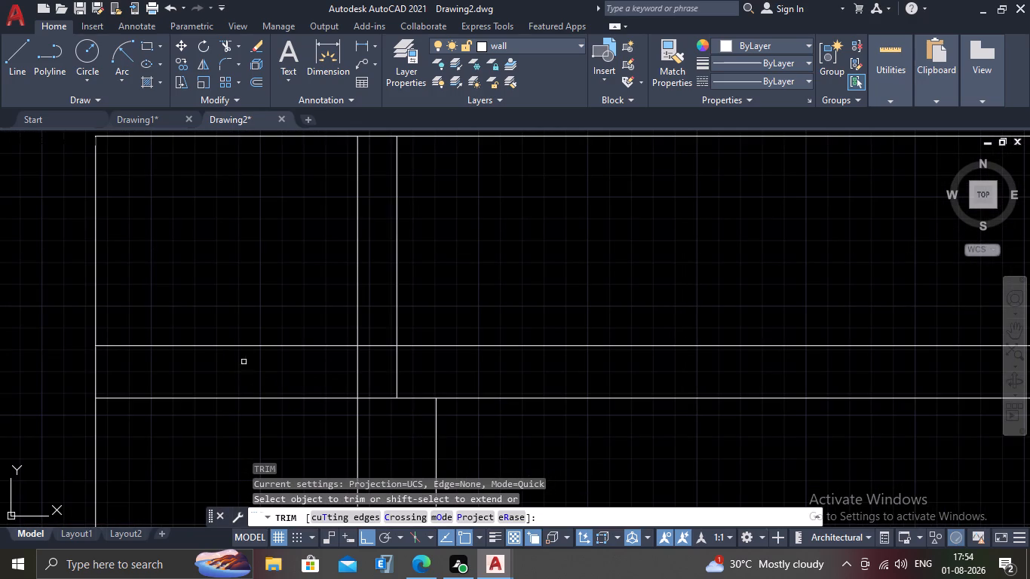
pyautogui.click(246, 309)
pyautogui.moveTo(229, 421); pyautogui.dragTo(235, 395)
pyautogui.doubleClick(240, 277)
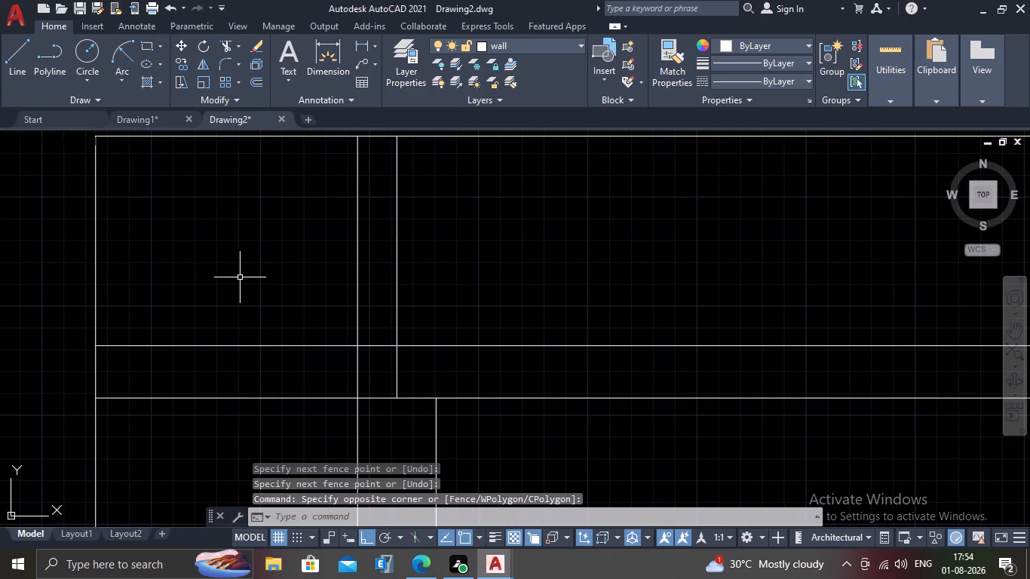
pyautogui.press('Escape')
# Trim the two top-band lines left of the first inner wall line and the 4.5" offset line's piece inside the band.
pyautogui.write('TR')
pyautogui.press('Return')
pyautogui.click(235, 273)
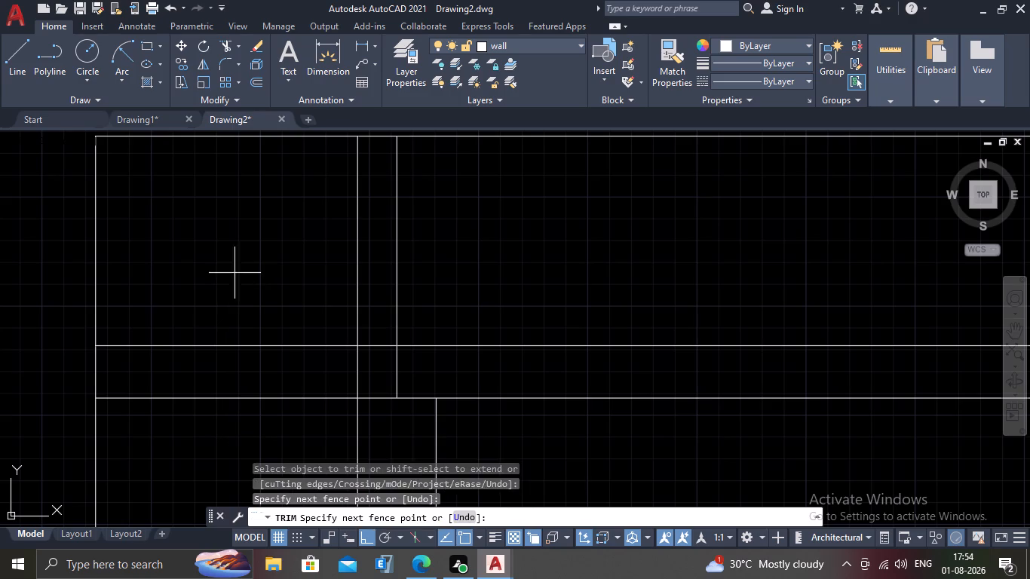
pyautogui.click(197, 424)
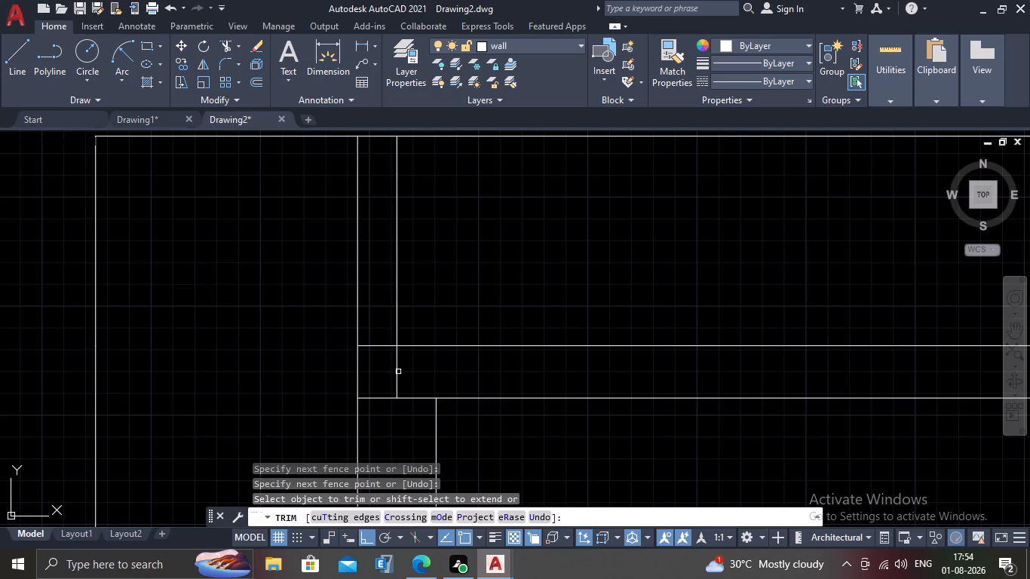
pyautogui.click(398, 372)
pyautogui.scroll(-2, 370, 286)
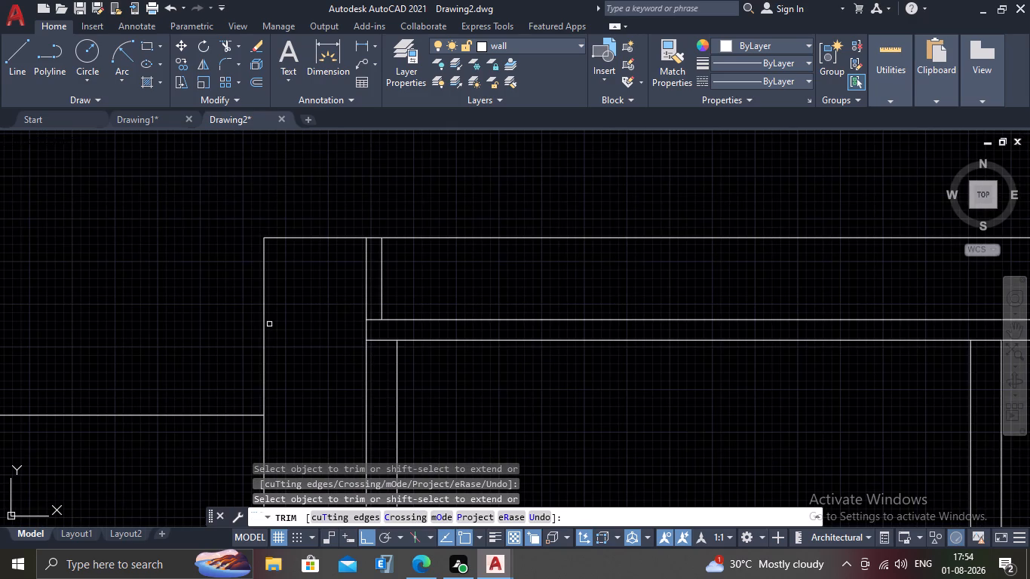
pyautogui.press('Escape')
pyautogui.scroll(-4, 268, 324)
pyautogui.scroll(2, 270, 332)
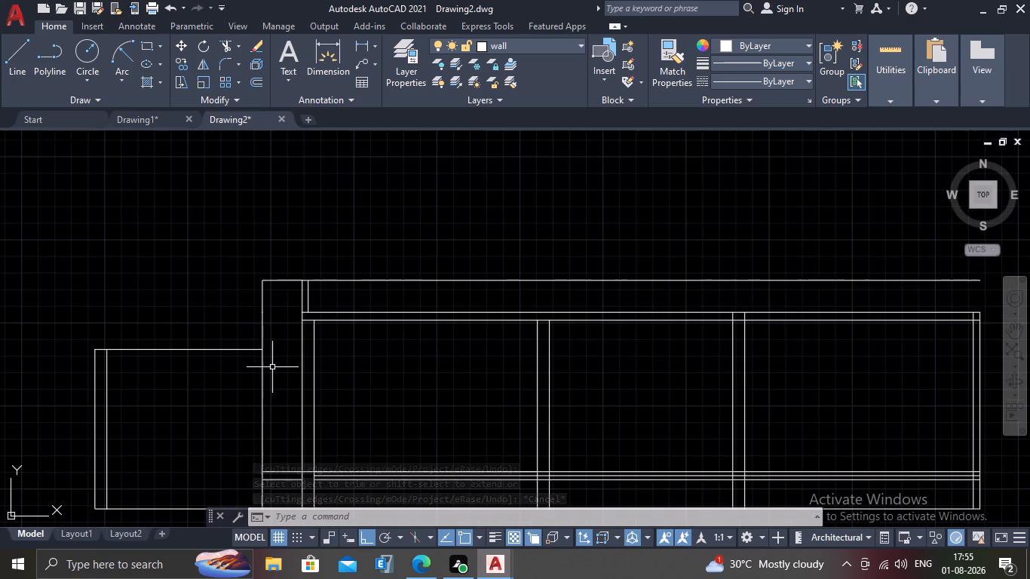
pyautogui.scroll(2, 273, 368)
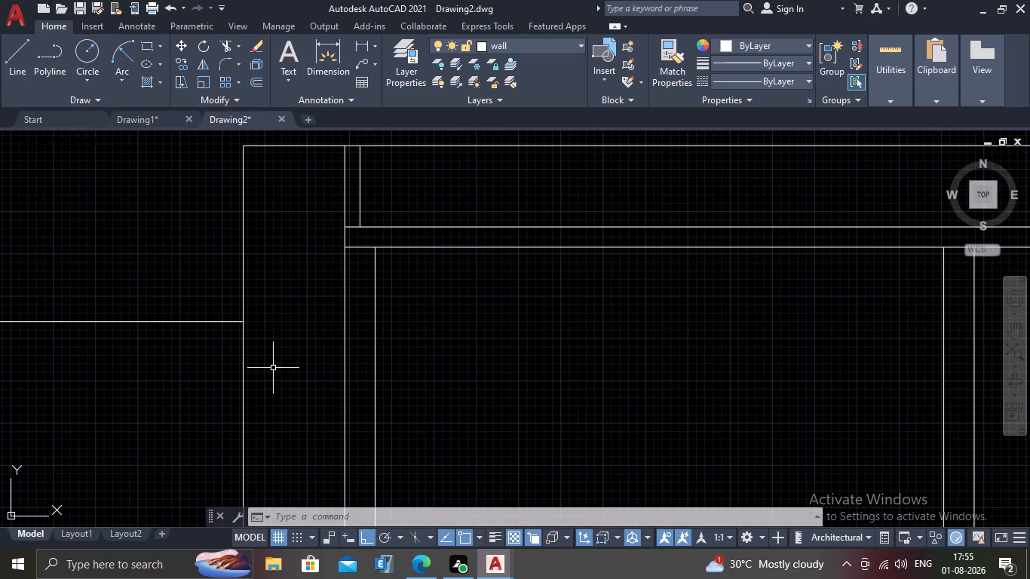
# Trim the two lower sill-band lines between the first intermediate column's vertical lines in the main block.
pyautogui.scroll(-3, 273, 368)
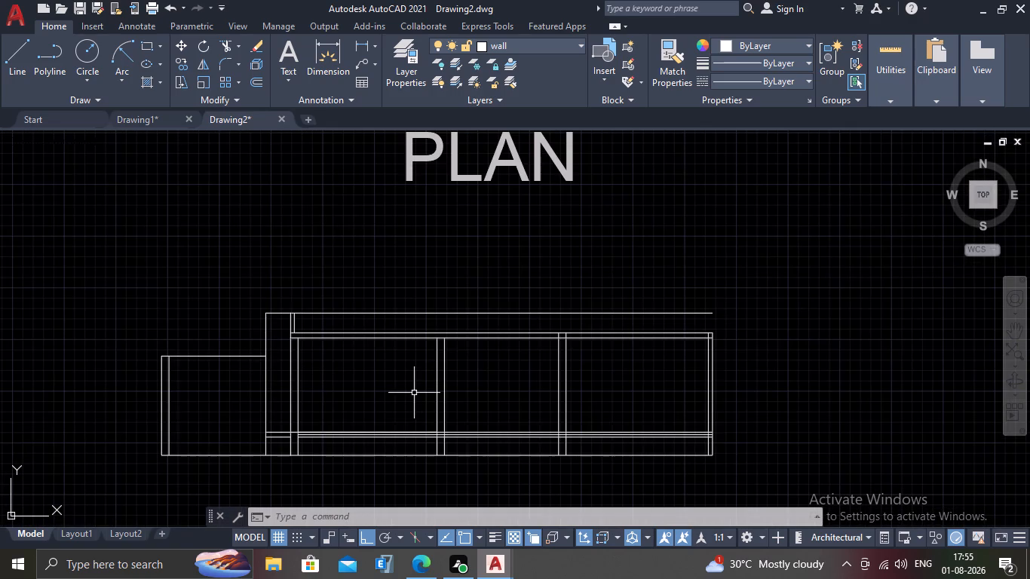
pyautogui.scroll(-1, 568, 444)
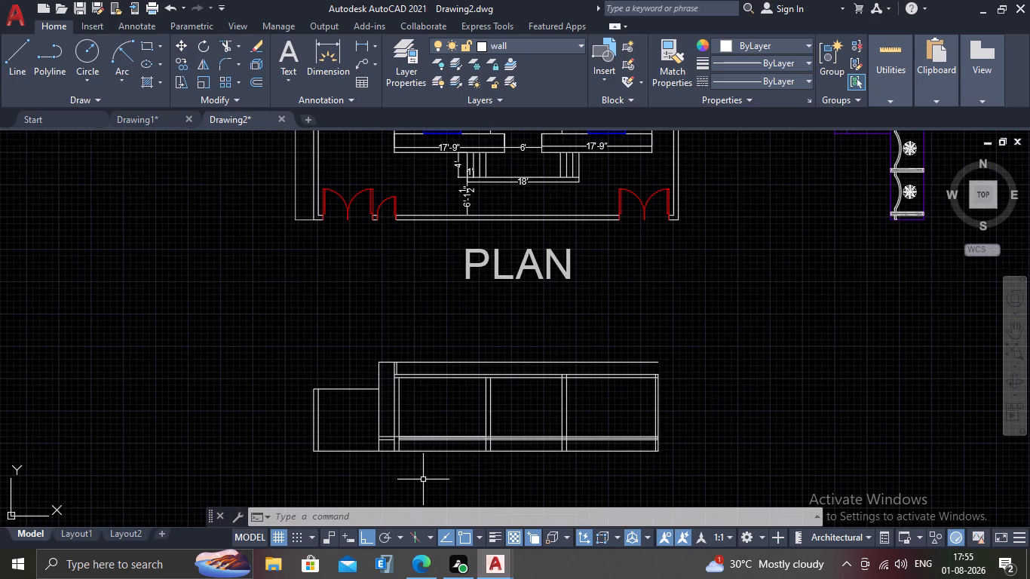
pyautogui.moveTo(419, 481); pyautogui.dragTo(449, 386, button='middle')
pyautogui.scroll(1, 424, 397)
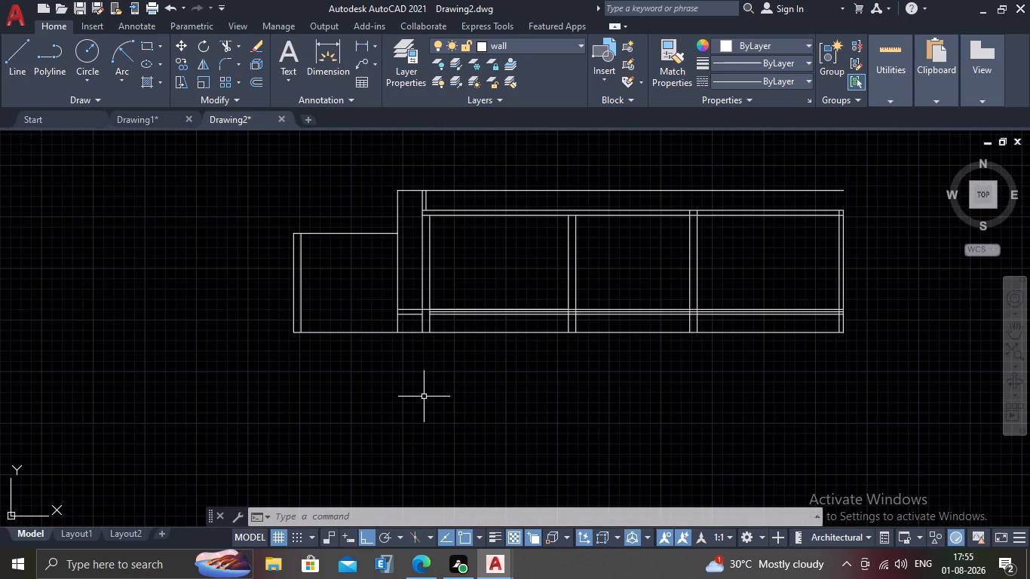
pyautogui.scroll(1, 390, 384)
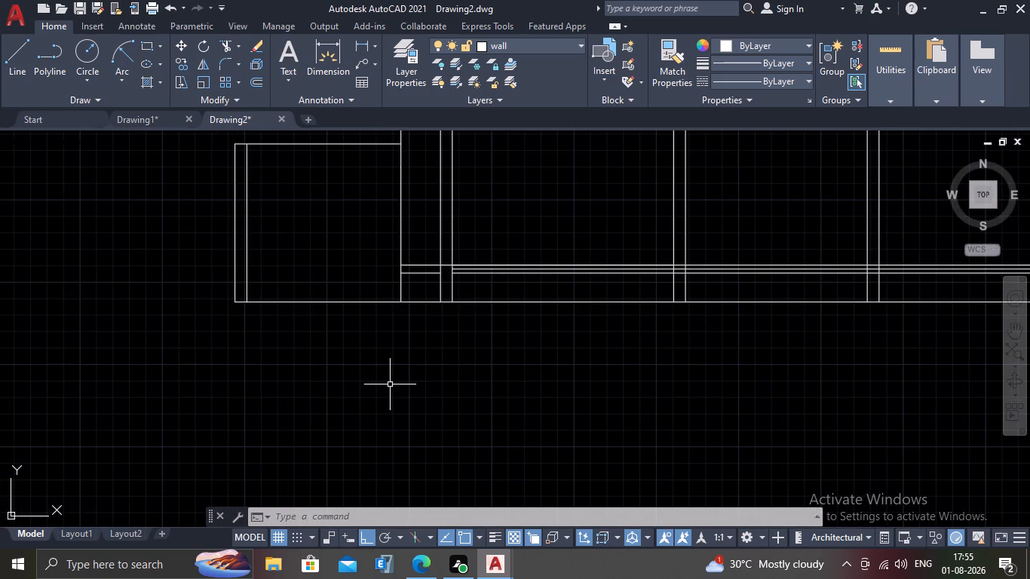
pyautogui.scroll(1, 651, 294)
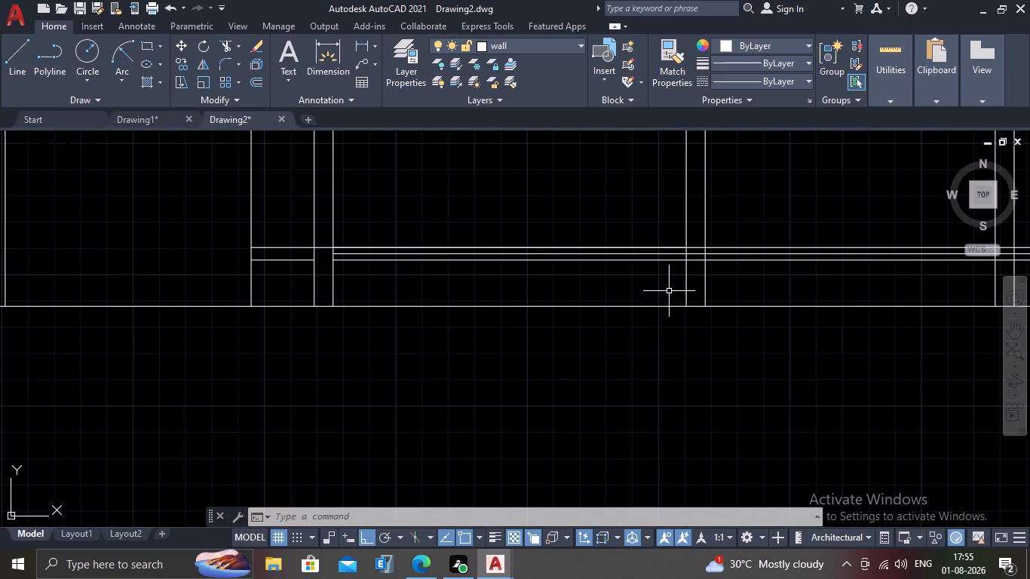
pyautogui.scroll(2, 693, 263)
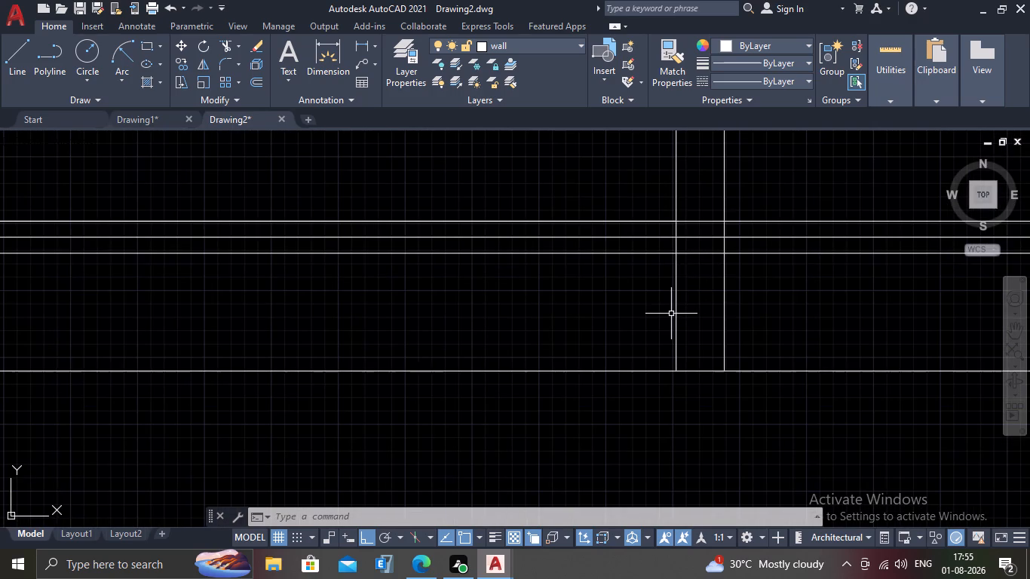
pyautogui.write('TR')
pyautogui.press('Return')
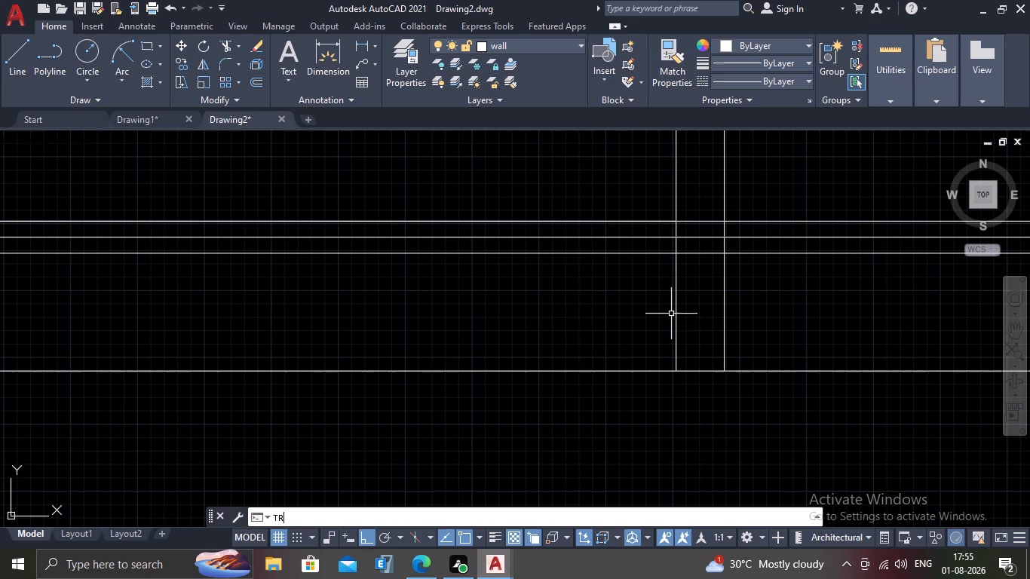
pyautogui.scroll(2, 673, 289)
pyautogui.scroll(-2, 673, 289)
pyautogui.scroll(2, 667, 263)
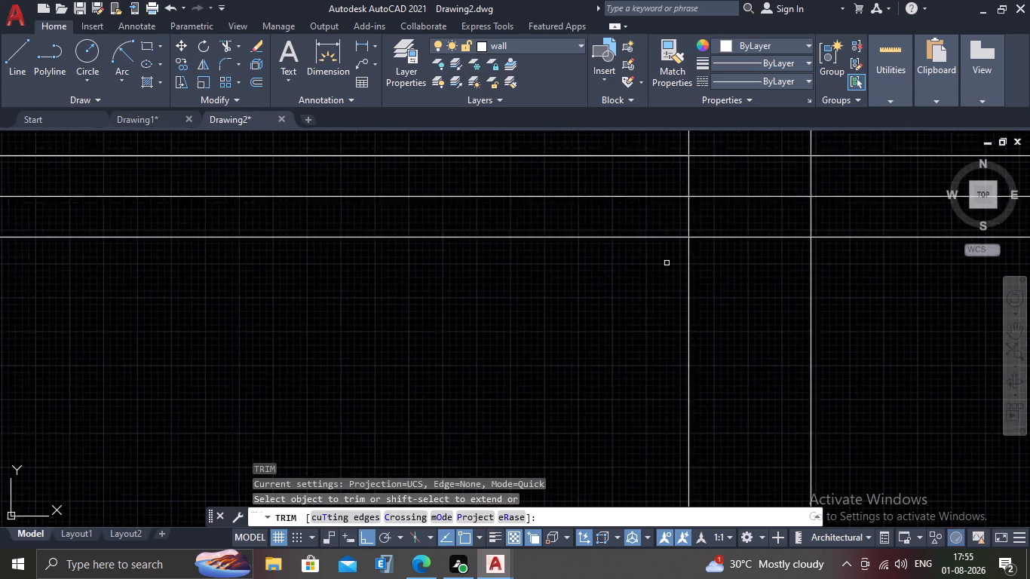
pyautogui.scroll(1, 667, 263)
pyautogui.click(771, 150)
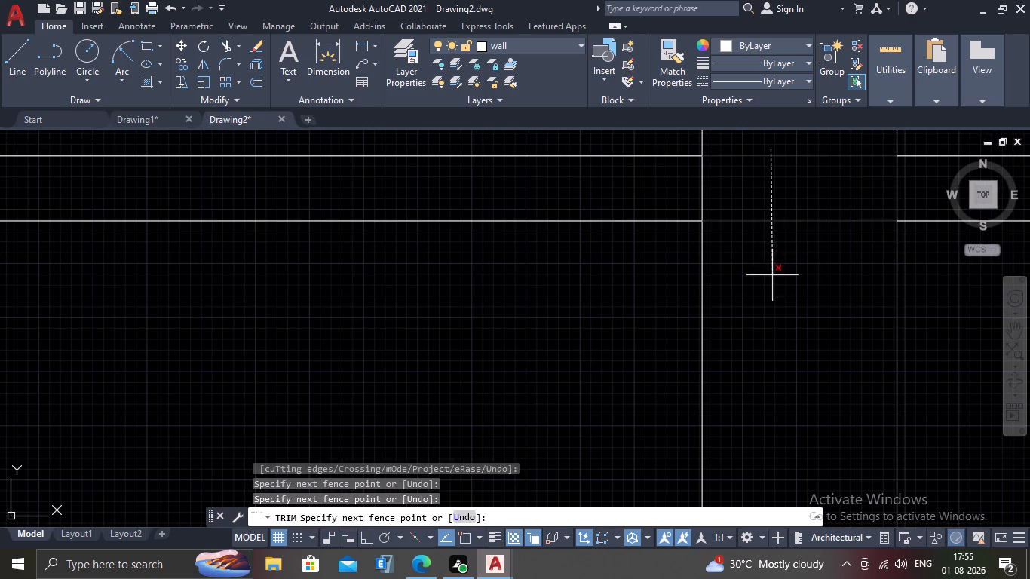
pyautogui.click(772, 275)
# Trim the two lower sill-band lines between the second intermediate column's vertical lines.
pyautogui.scroll(1, 765, 277)
pyautogui.scroll(-3, 765, 277)
pyautogui.scroll(-2, 835, 308)
pyautogui.moveTo(852, 302); pyautogui.dragTo(557, 324, button='middle')
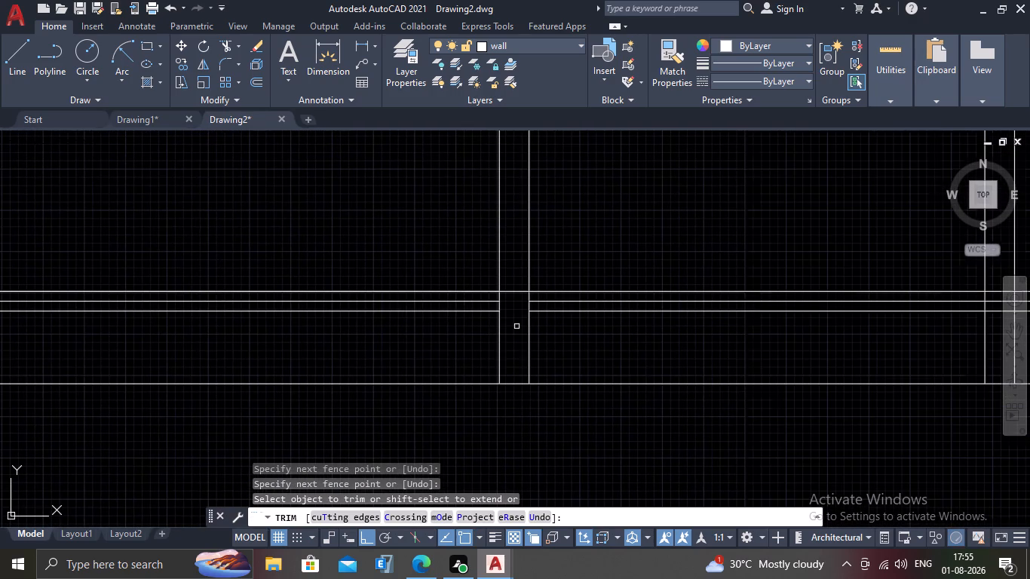
pyautogui.moveTo(694, 341); pyautogui.dragTo(299, 285, button='middle')
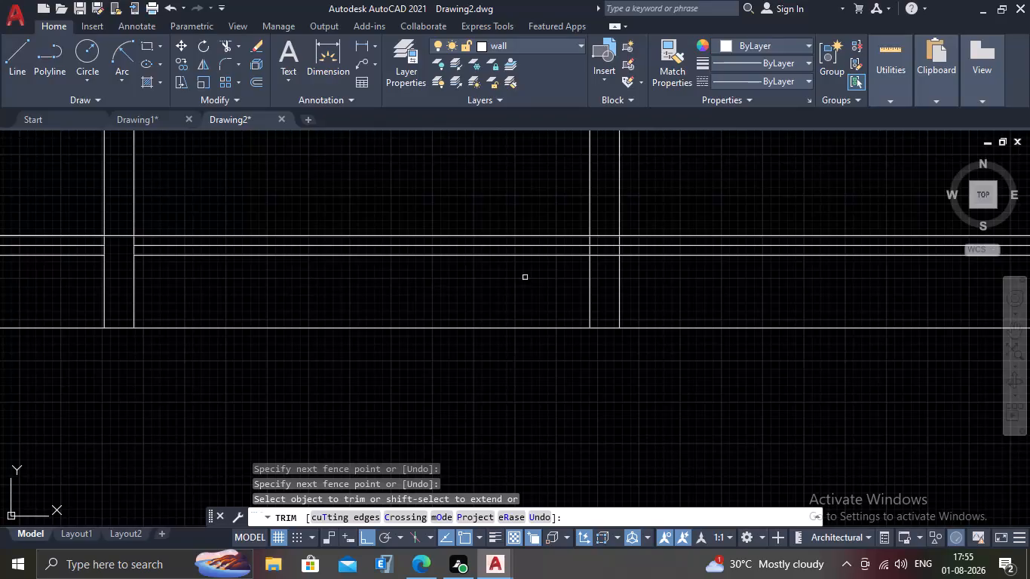
pyautogui.scroll(2, 514, 257)
pyautogui.click(712, 228)
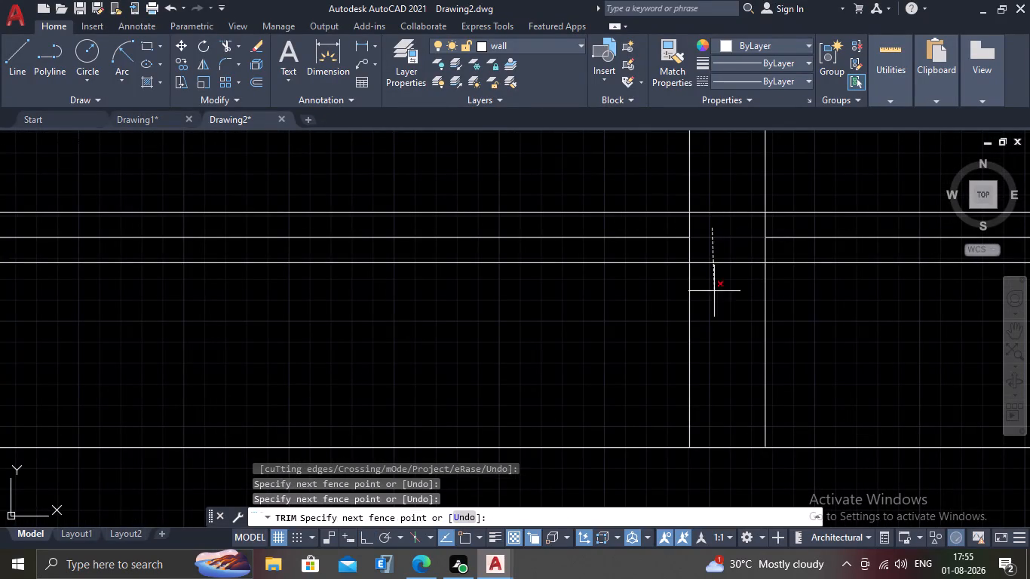
pyautogui.click(710, 307)
# Trim the two lower sill-band lines inside the main block's right end wall.
pyautogui.scroll(-3, 690, 309)
pyautogui.moveTo(740, 323); pyautogui.dragTo(371, 322, button='middle')
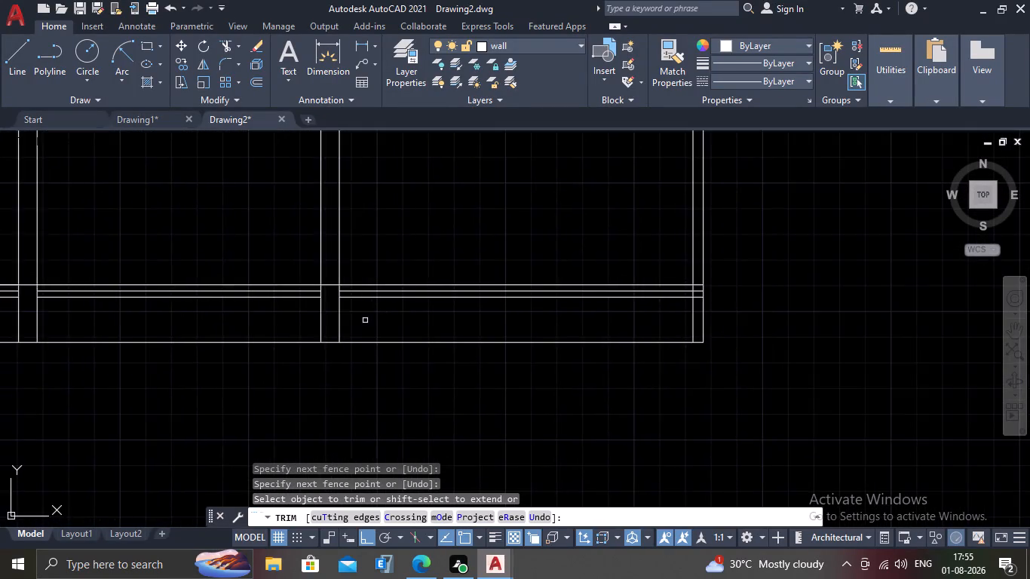
pyautogui.scroll(-2, 365, 319)
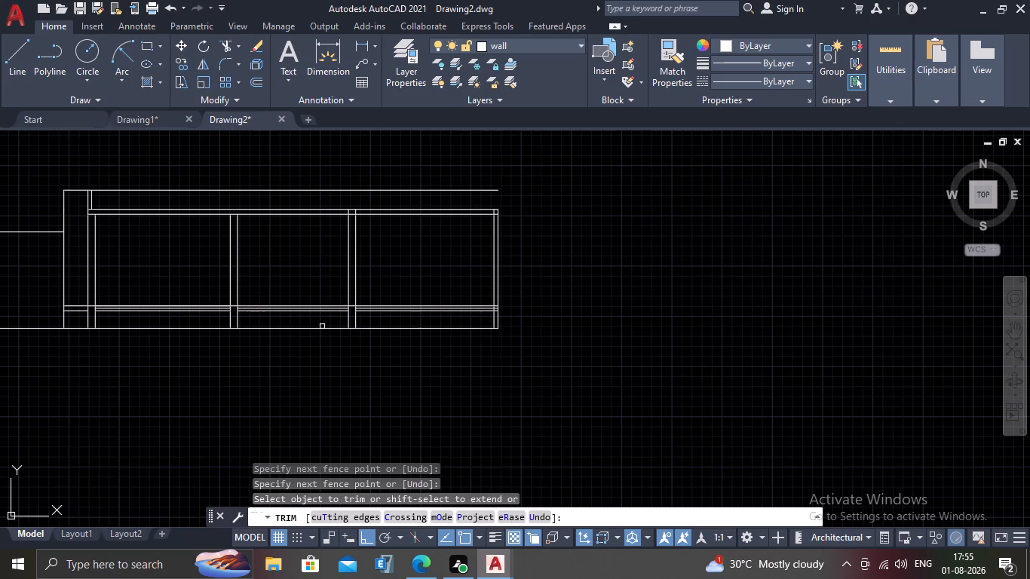
pyautogui.scroll(2, 471, 302)
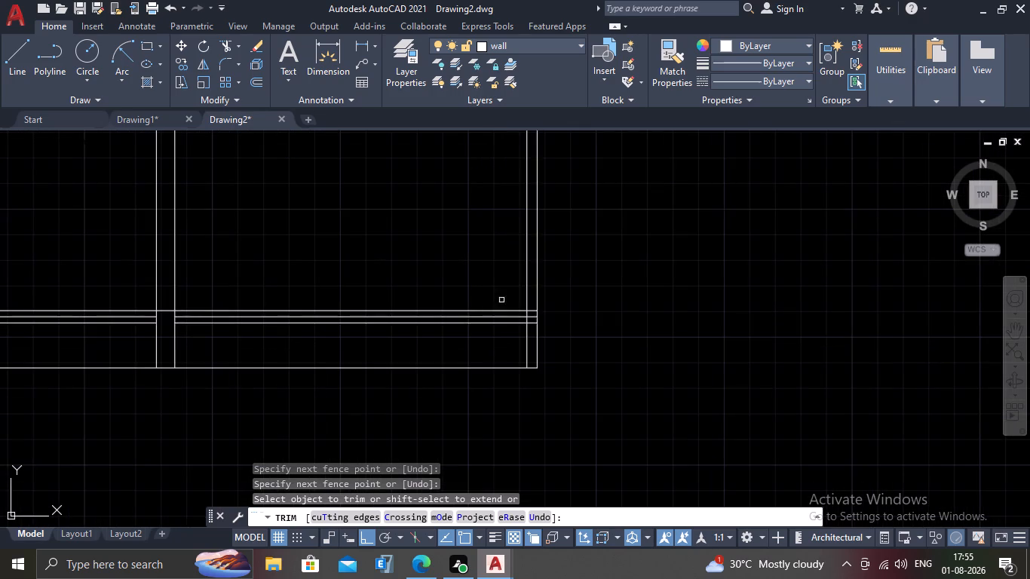
pyautogui.scroll(2, 524, 317)
pyautogui.moveTo(550, 305); pyautogui.dragTo(547, 311)
pyautogui.click(538, 348)
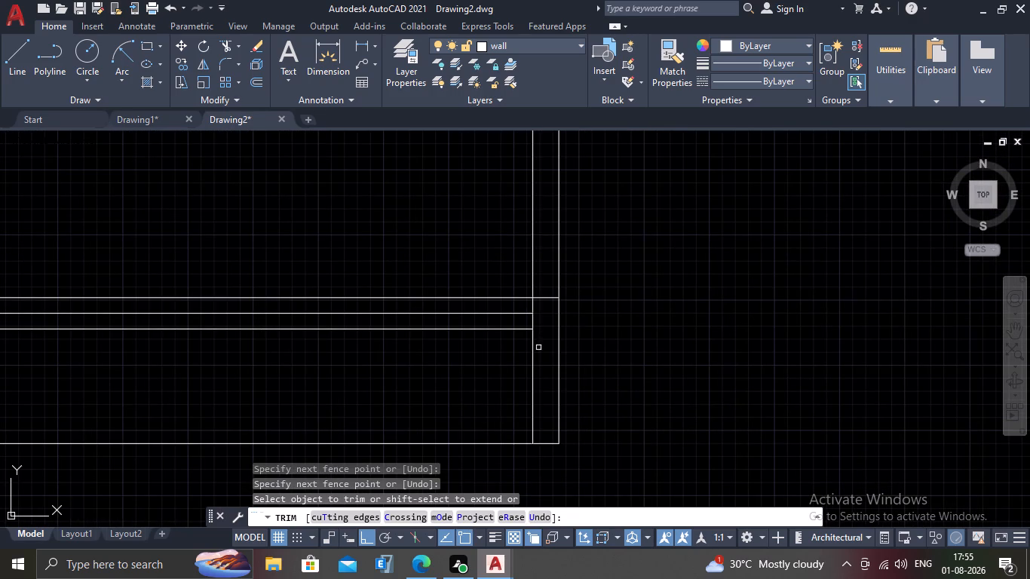
pyautogui.press('Escape')
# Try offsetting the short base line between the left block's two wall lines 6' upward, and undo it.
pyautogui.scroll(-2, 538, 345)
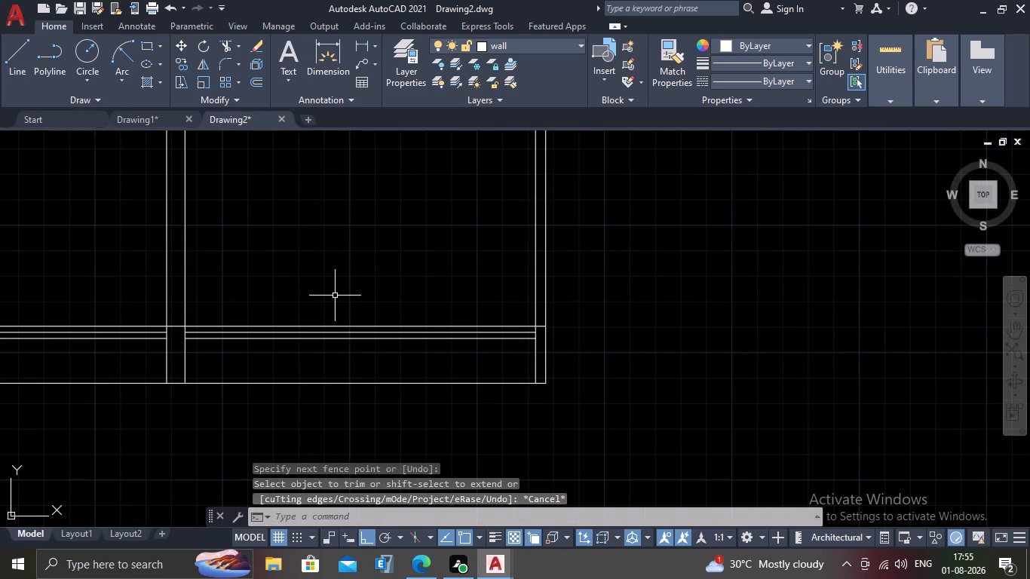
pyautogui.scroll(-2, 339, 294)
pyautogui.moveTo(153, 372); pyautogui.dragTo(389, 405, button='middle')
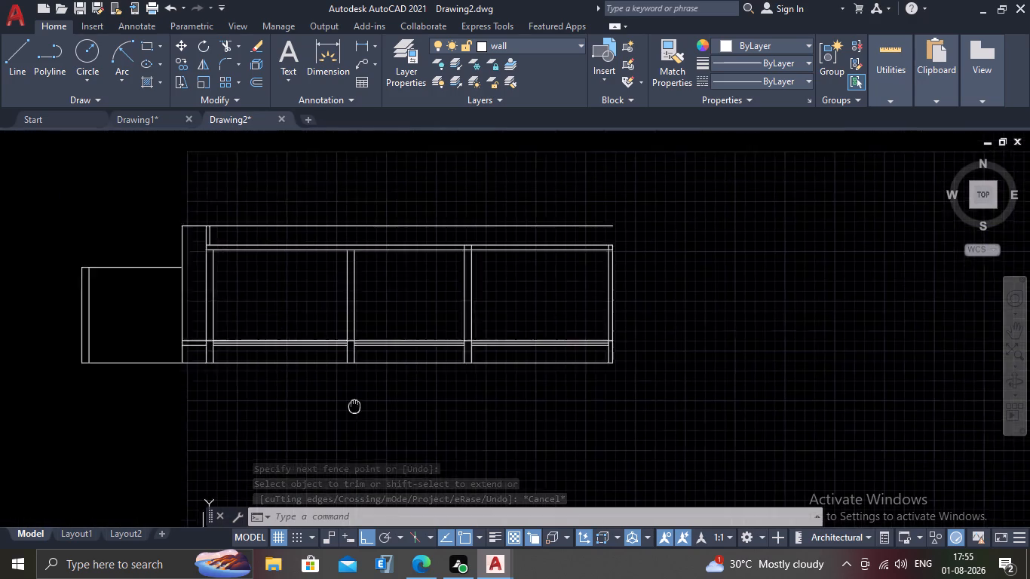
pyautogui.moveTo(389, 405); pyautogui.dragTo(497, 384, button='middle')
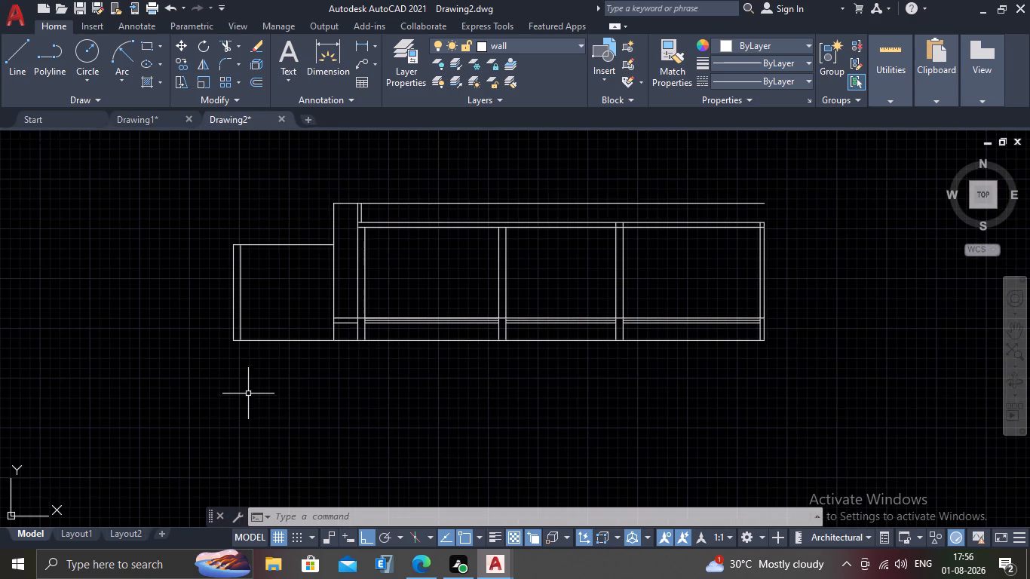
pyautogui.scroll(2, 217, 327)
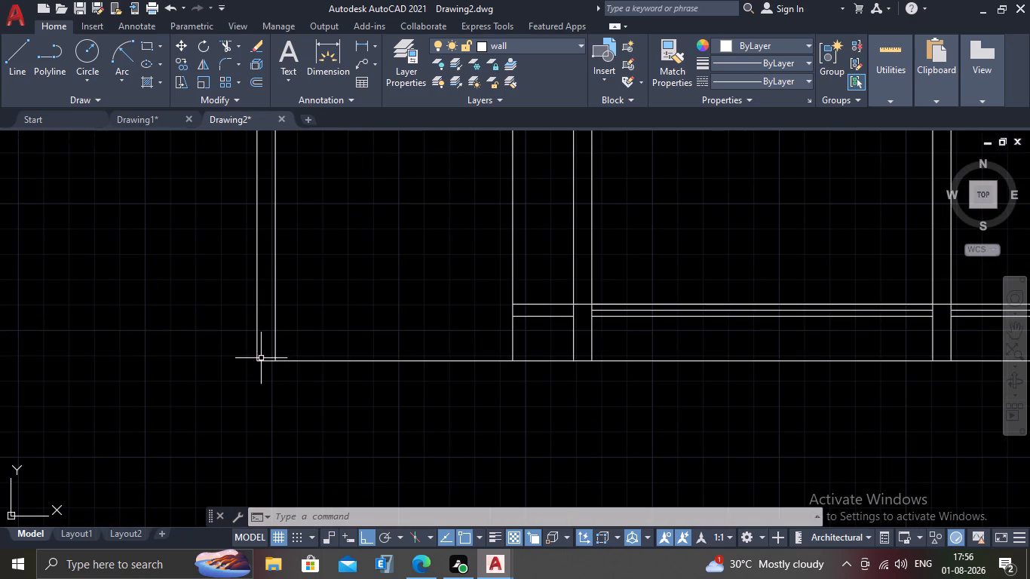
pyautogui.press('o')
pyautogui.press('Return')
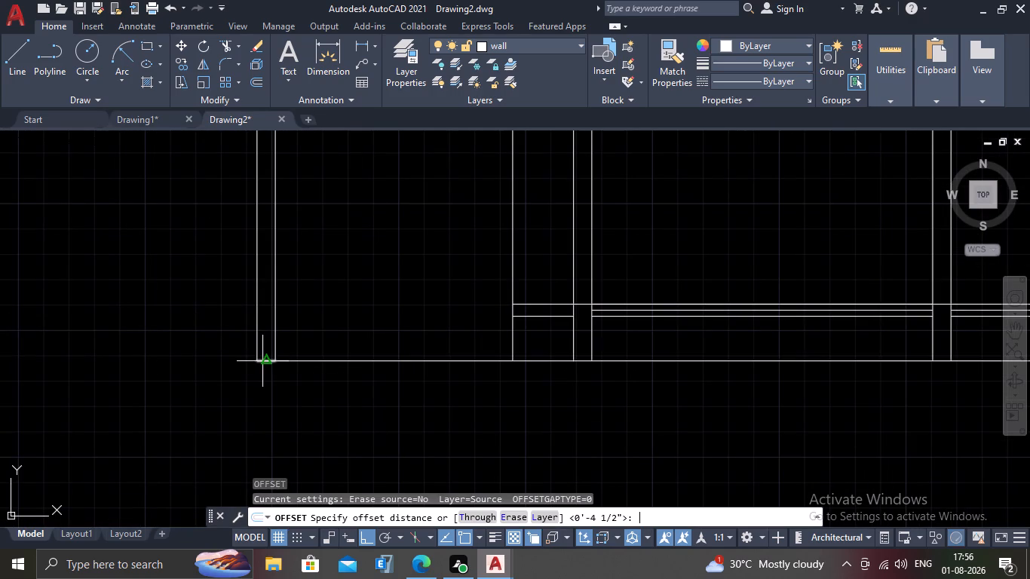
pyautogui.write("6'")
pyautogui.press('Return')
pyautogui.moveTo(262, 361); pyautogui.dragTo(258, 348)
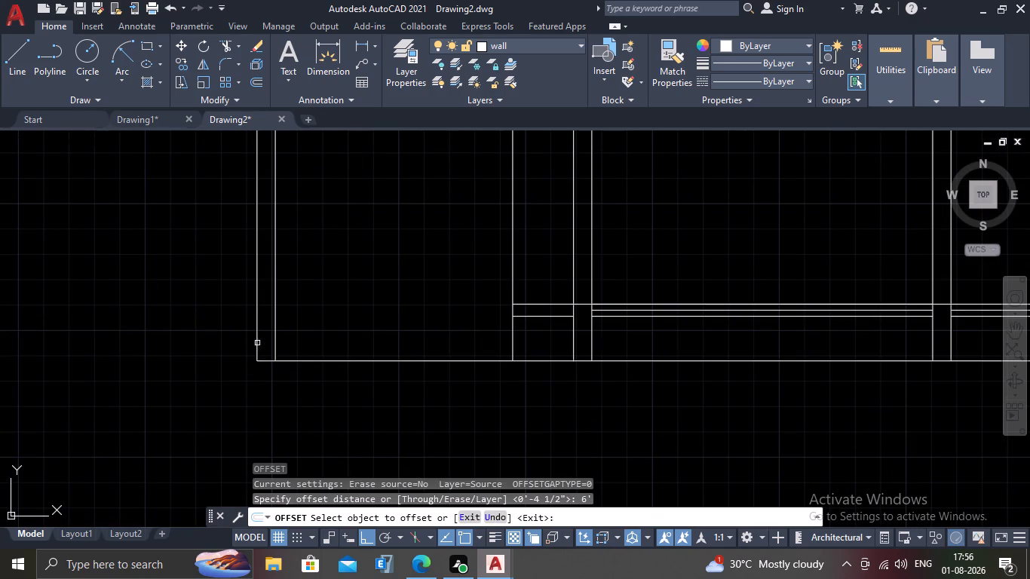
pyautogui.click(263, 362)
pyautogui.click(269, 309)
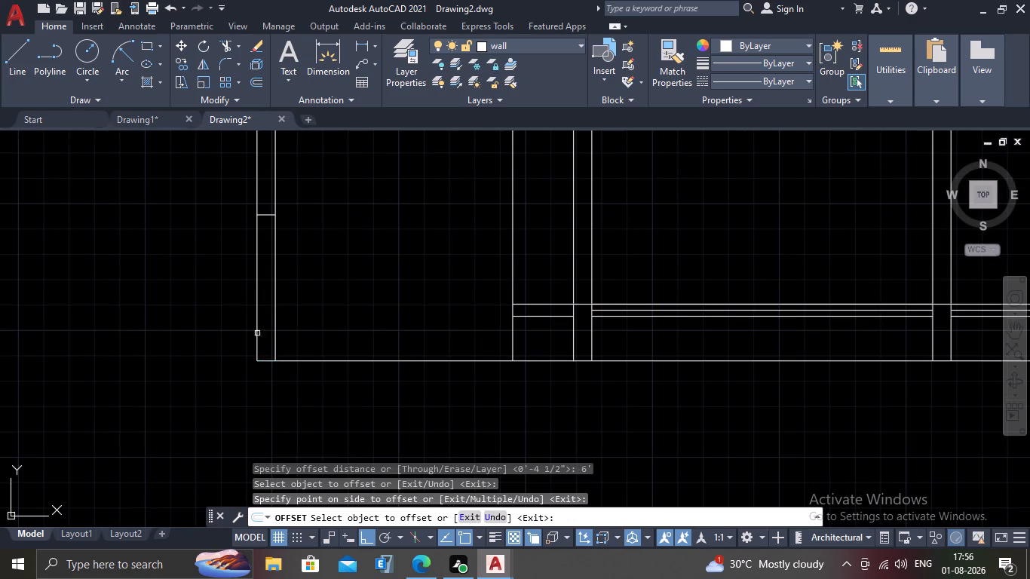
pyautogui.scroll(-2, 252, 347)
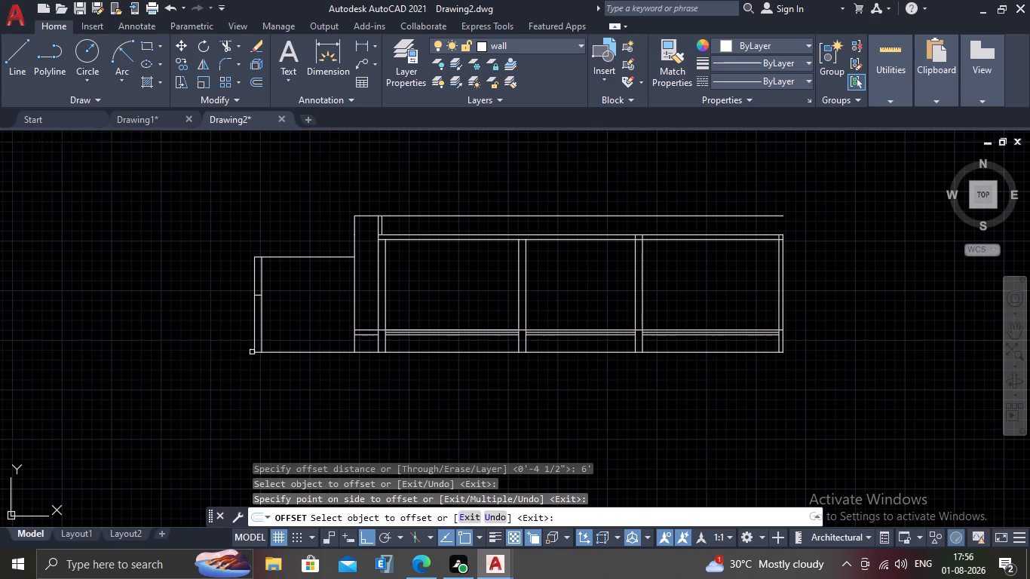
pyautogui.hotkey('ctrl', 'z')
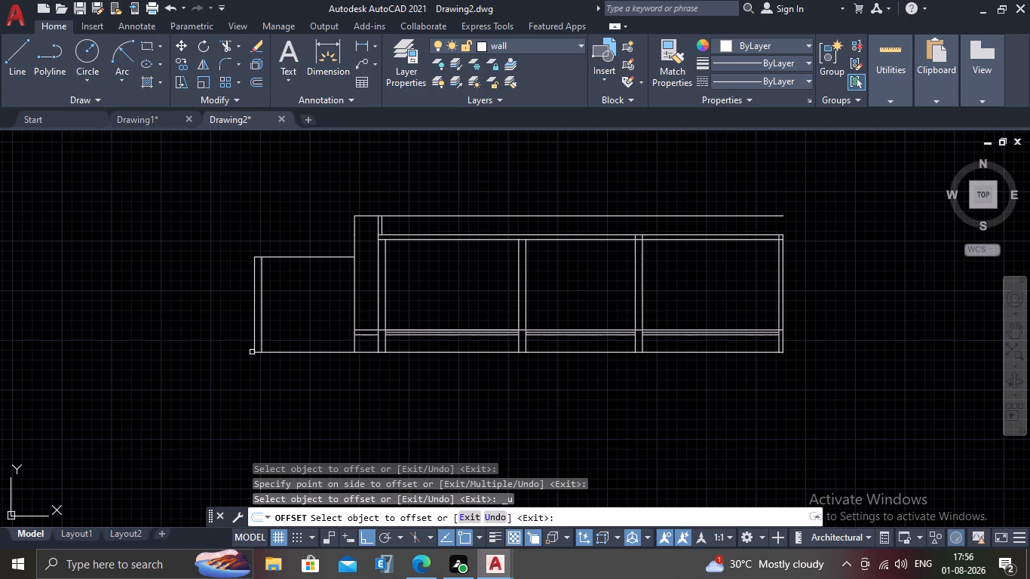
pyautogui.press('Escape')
# Offset the short base line between the left block's two wall lines 4' upward.
pyautogui.press('o')
pyautogui.press('Return')
pyautogui.write("4'")
pyautogui.press('Return')
pyautogui.scroll(3, 259, 347)
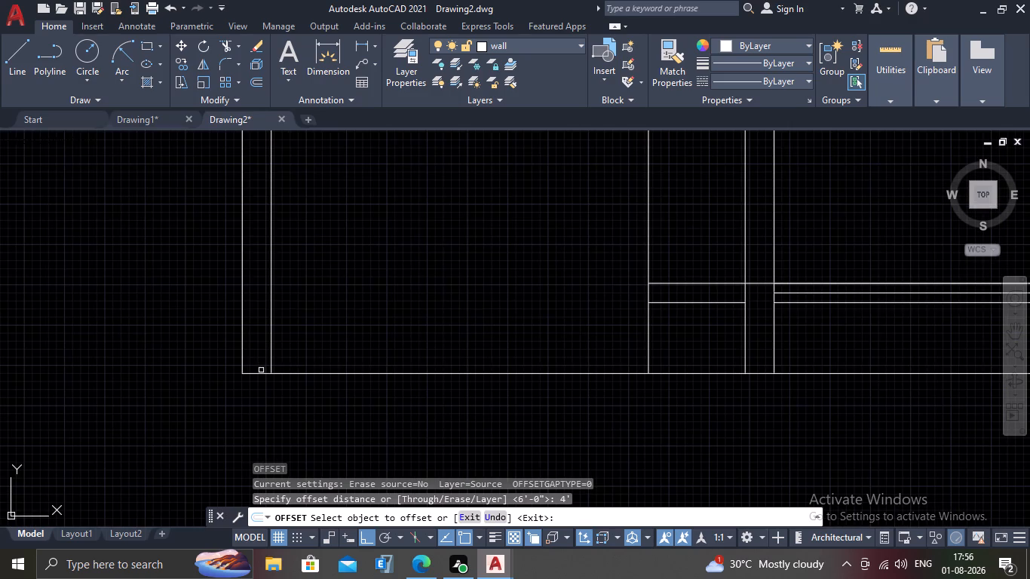
pyautogui.click(259, 372)
pyautogui.click(260, 335)
pyautogui.scroll(-3, 251, 349)
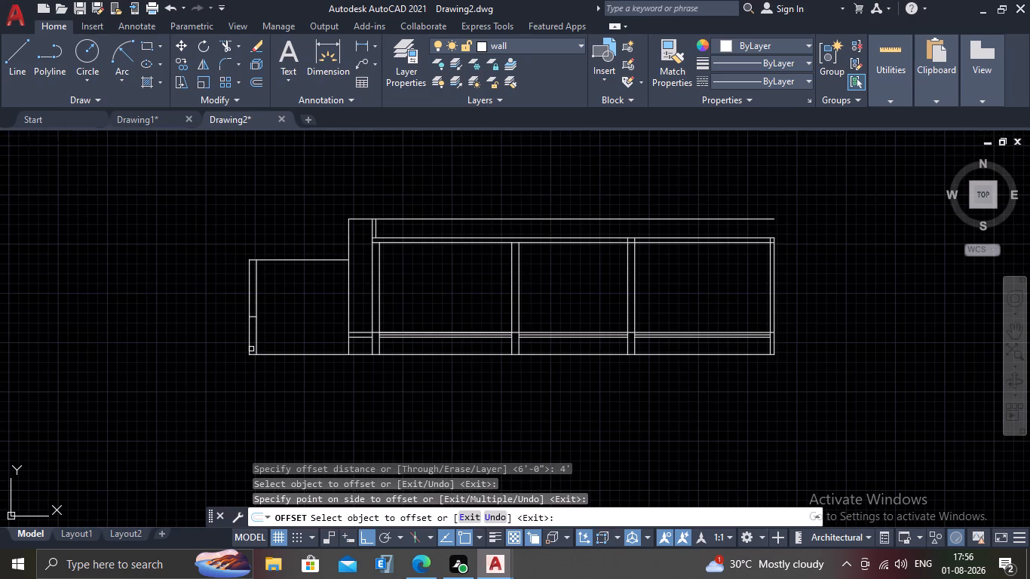
pyautogui.press('Escape')
# Trim the left block's inner wall line above the 4' offset line.
pyautogui.scroll(2, 250, 335)
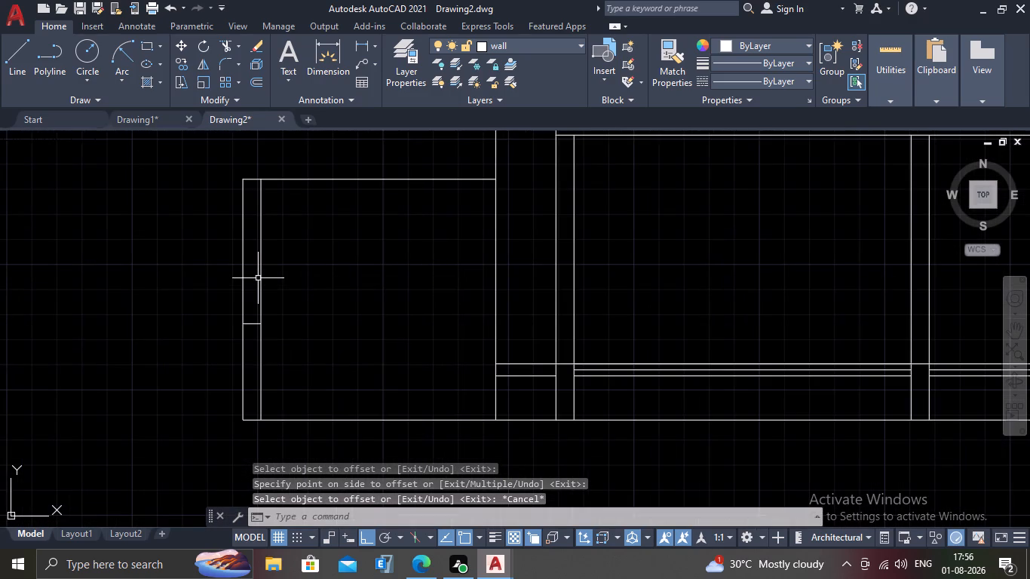
pyautogui.write('TR')
pyautogui.press('Return')
pyautogui.doubleClick(262, 273)
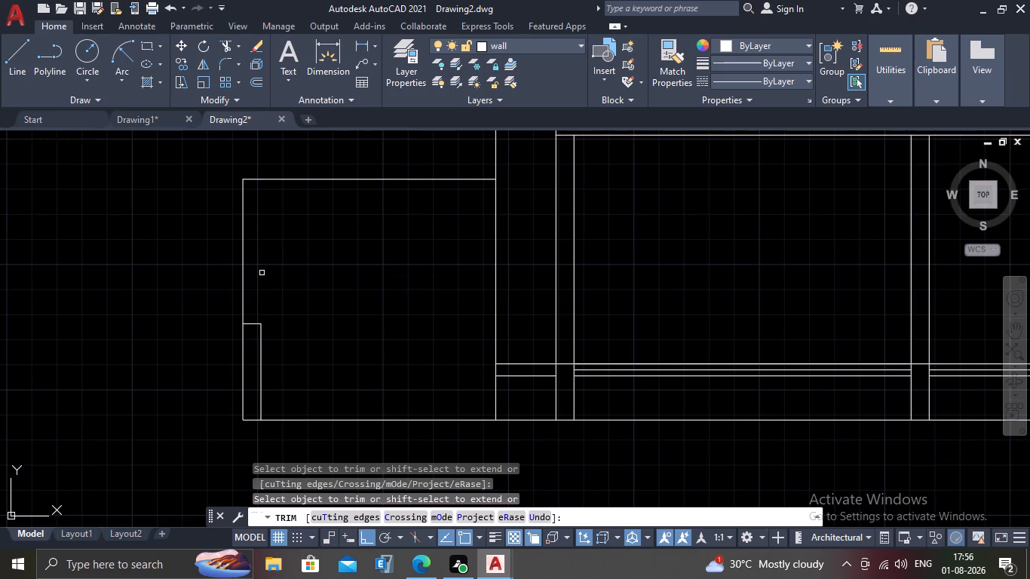
pyautogui.press('Escape')
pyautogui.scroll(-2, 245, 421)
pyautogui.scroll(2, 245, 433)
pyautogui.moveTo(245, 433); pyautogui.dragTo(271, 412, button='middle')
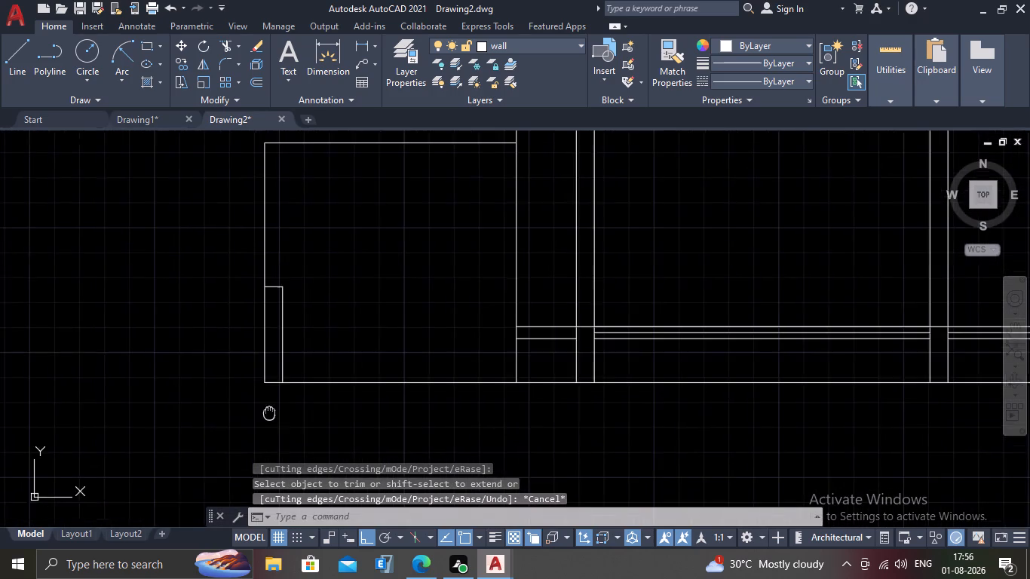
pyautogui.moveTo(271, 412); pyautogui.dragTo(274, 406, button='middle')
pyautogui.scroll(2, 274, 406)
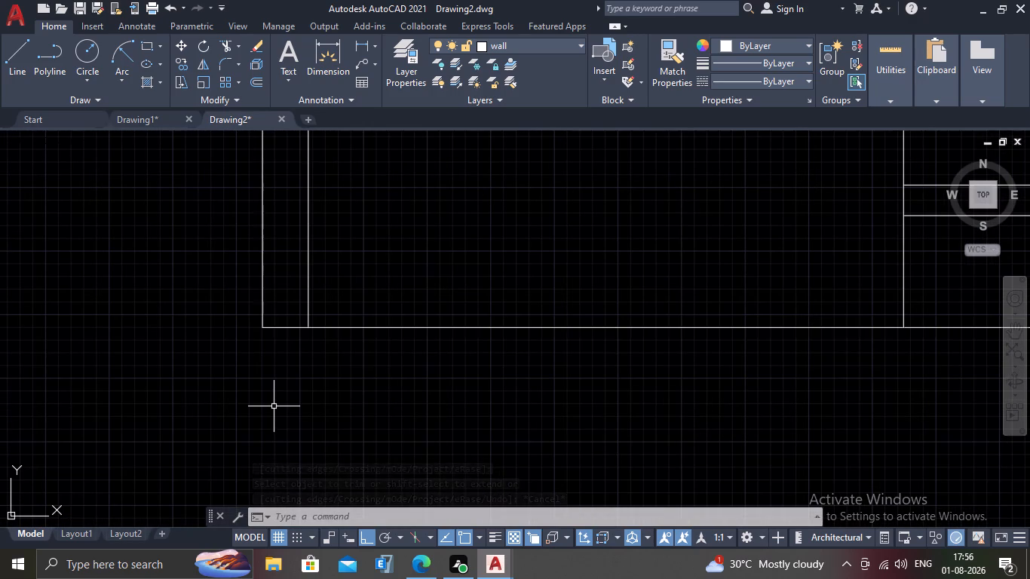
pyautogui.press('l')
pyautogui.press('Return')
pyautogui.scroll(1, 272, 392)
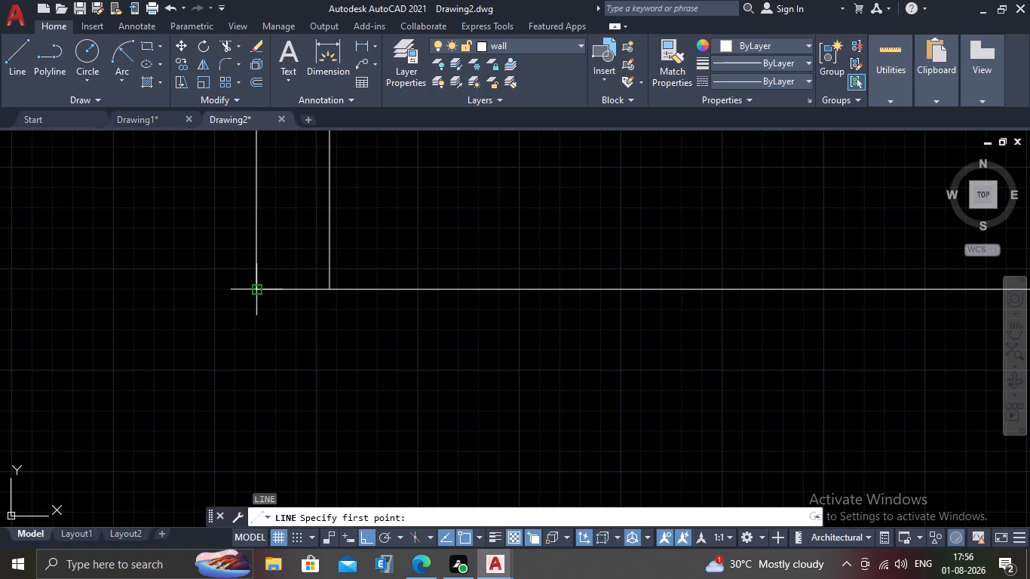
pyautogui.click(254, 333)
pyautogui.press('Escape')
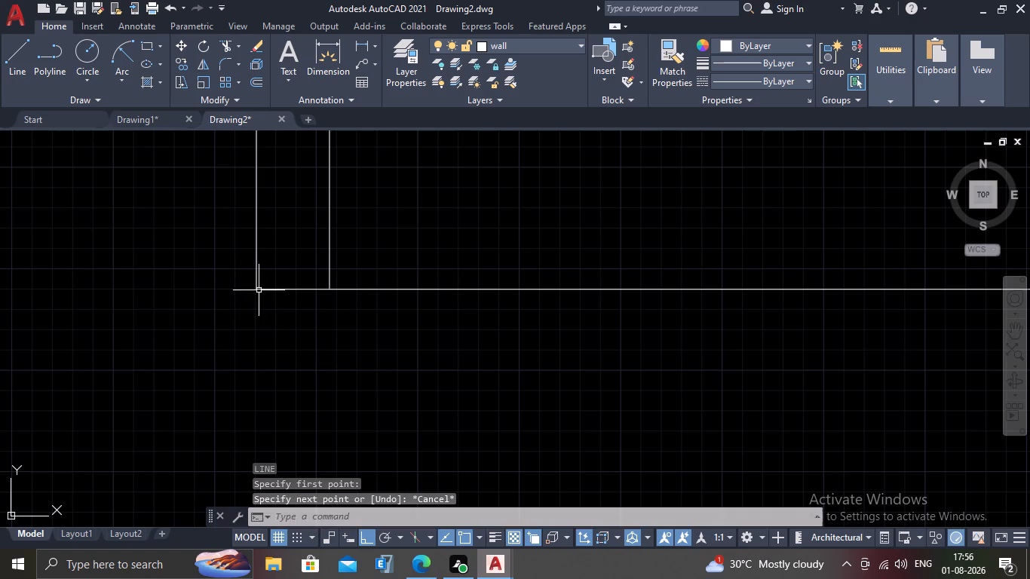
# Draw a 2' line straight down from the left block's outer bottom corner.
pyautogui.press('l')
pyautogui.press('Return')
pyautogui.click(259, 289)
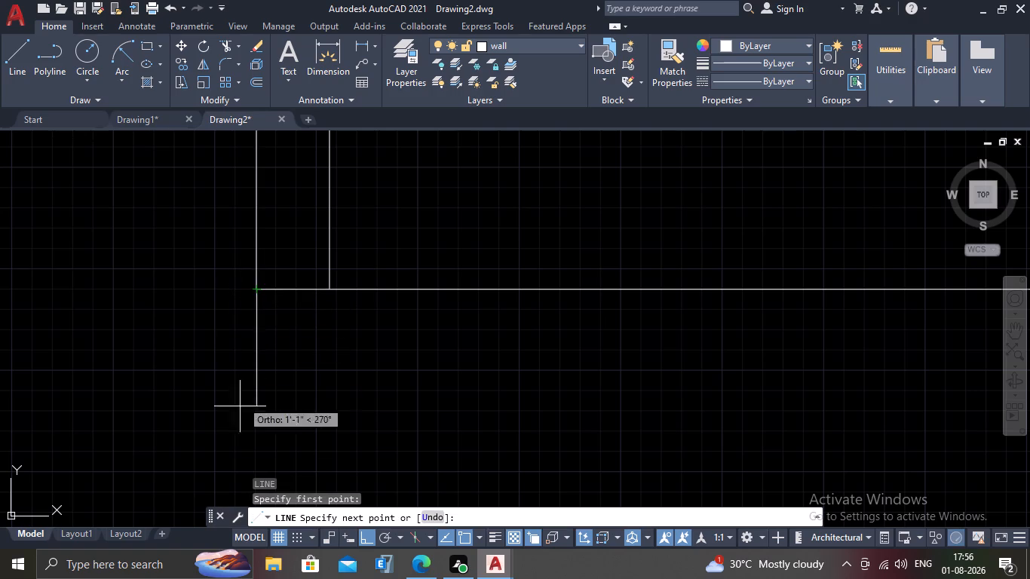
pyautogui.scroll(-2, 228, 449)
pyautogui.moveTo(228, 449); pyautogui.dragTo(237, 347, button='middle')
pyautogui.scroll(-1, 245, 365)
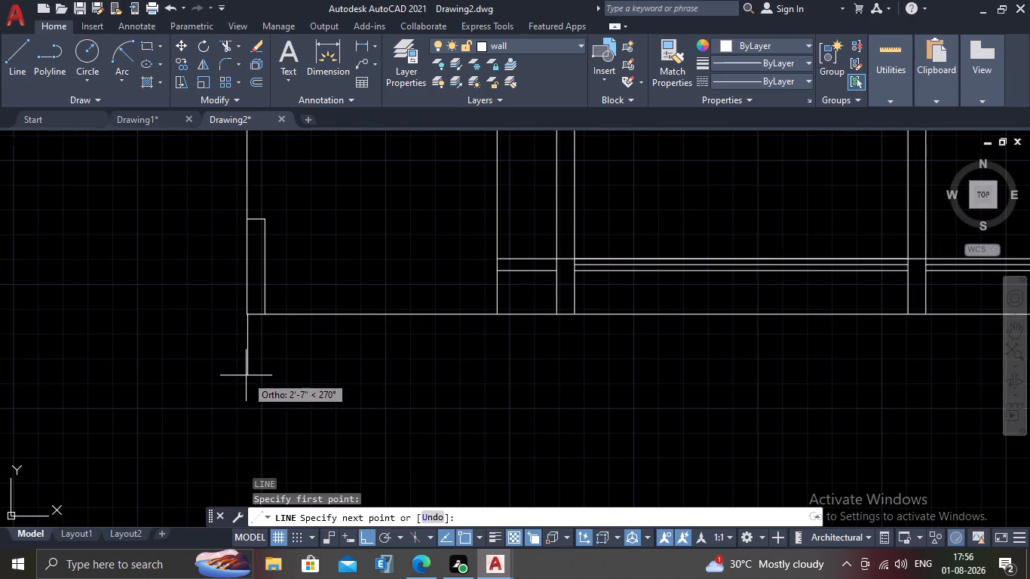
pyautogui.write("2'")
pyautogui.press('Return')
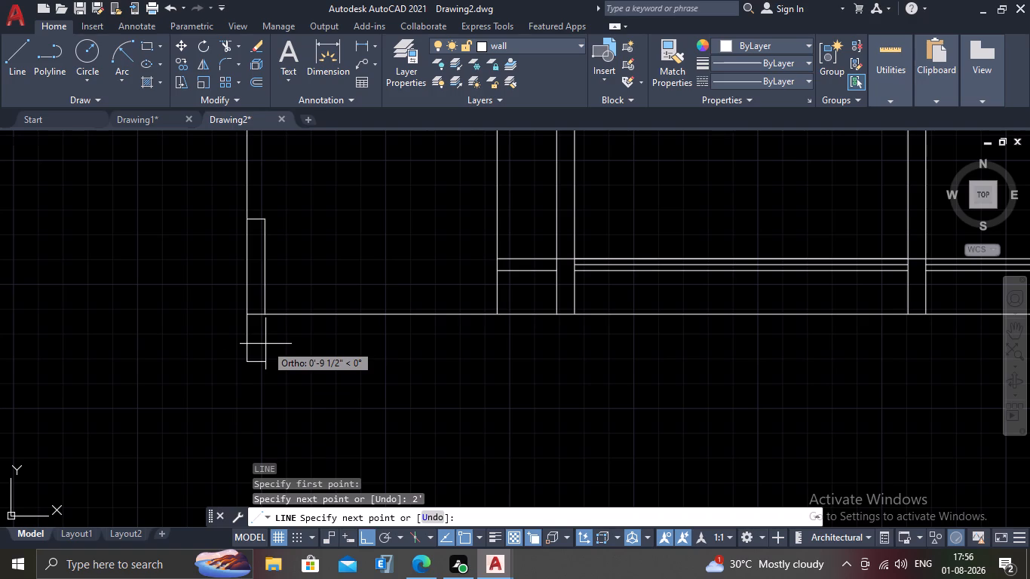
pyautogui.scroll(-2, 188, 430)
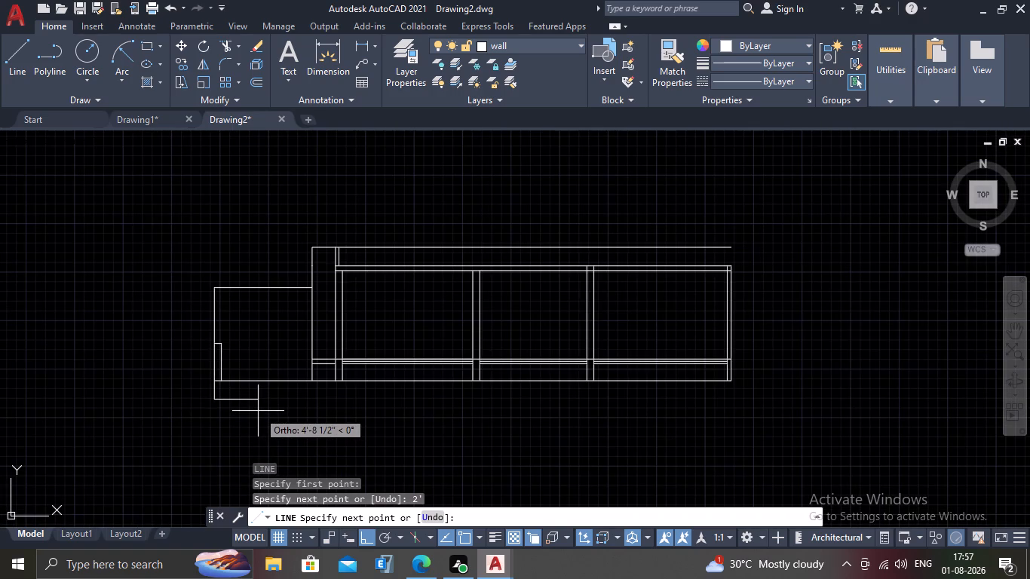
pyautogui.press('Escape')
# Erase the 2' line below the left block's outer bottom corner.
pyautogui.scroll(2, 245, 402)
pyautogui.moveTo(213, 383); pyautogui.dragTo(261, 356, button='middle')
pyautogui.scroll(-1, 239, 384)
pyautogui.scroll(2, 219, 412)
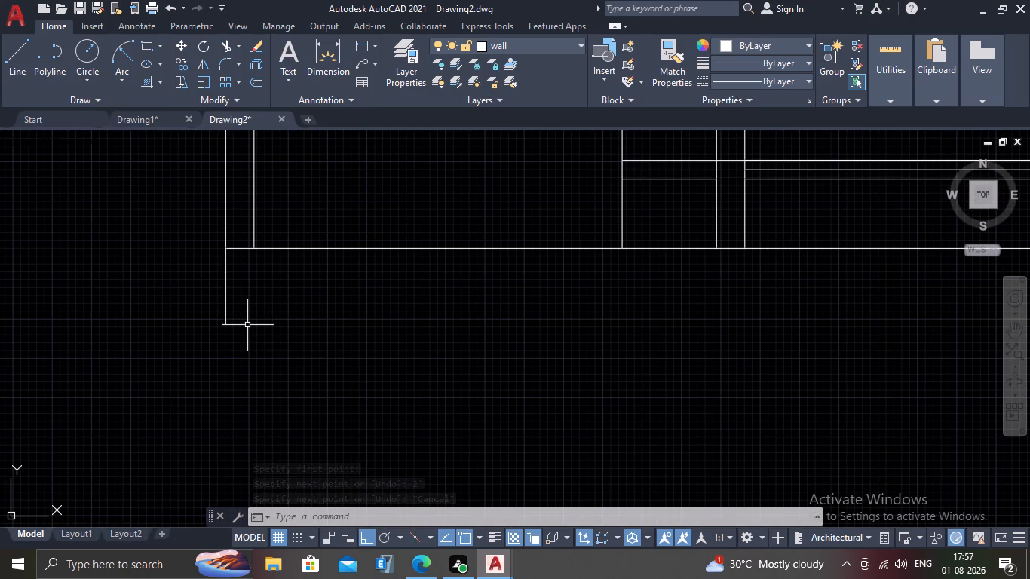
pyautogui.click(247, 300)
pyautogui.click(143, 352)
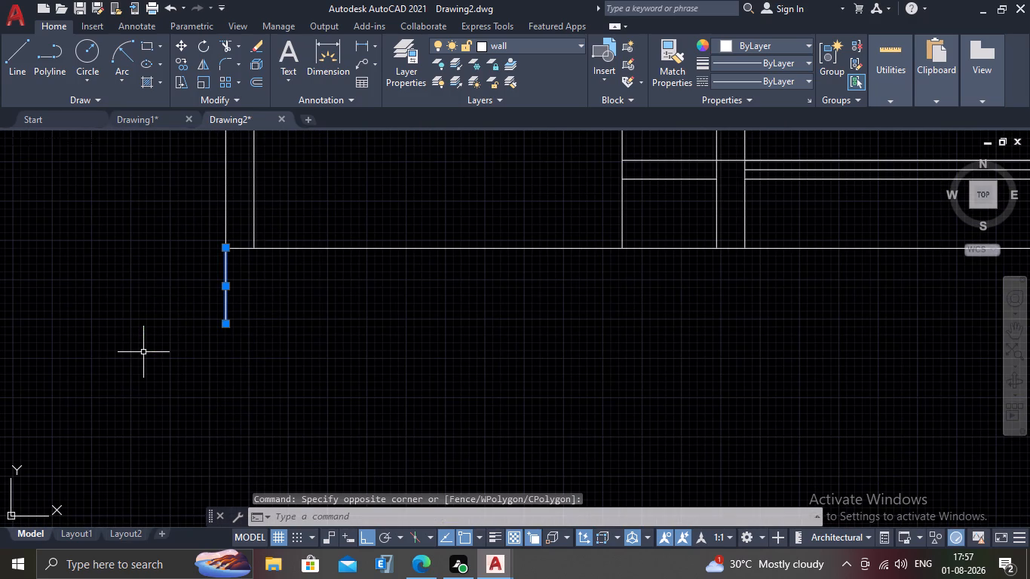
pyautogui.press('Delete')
# Draw a 3' line straight down from the left block's outer bottom corner.
pyautogui.press('l')
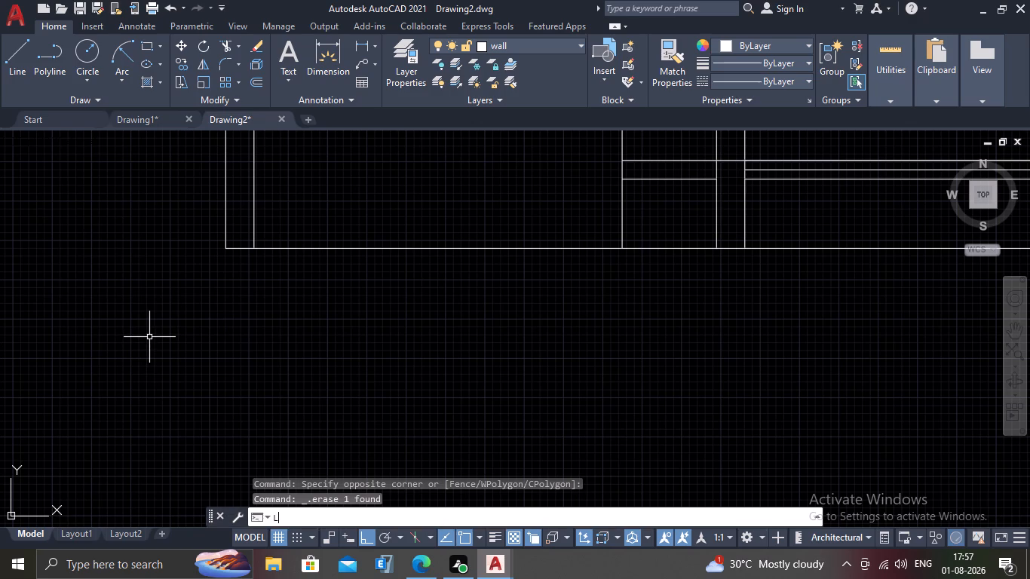
pyautogui.press('Return')
pyautogui.click(226, 249)
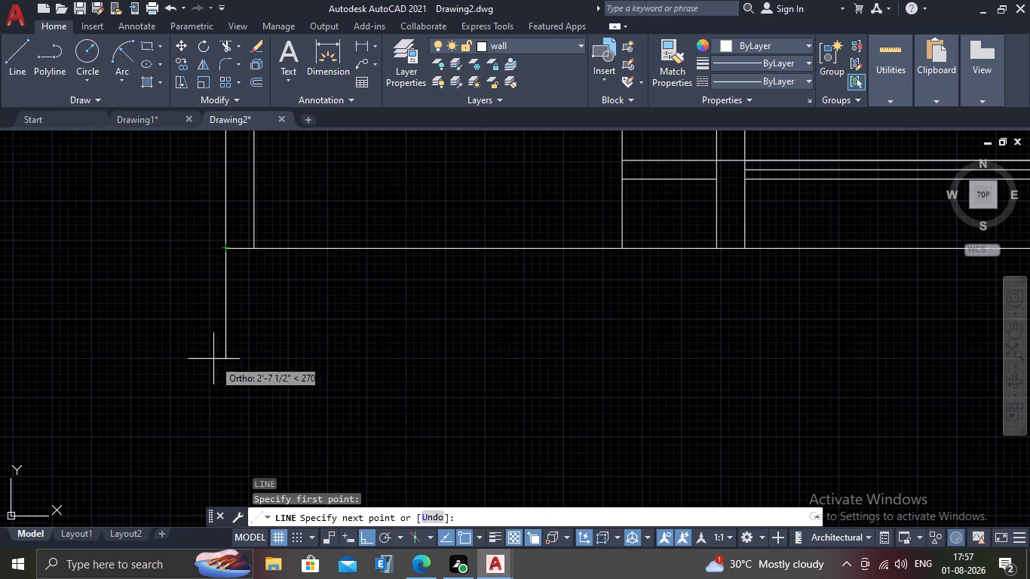
pyautogui.write("3'")
pyautogui.press('Return')
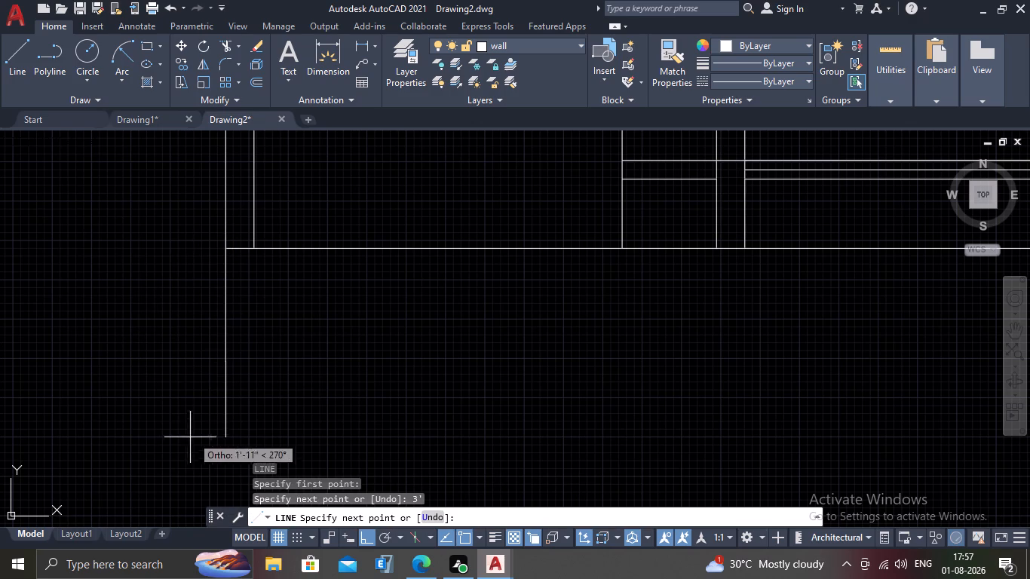
pyautogui.press('Escape')
pyautogui.scroll(-1, 265, 335)
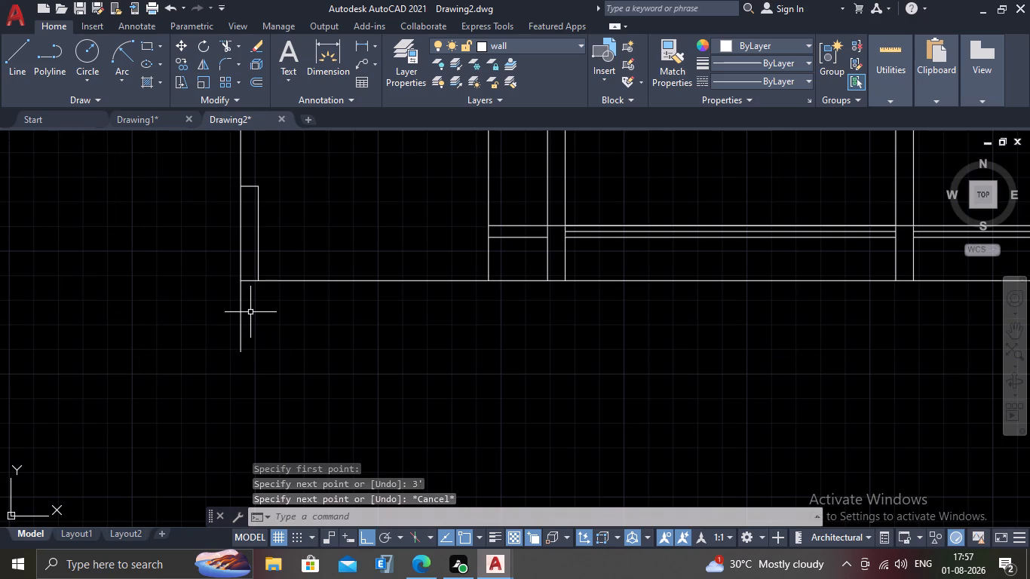
# Draw a 3' line straight down from the foot of the left block's inner wall line.
pyautogui.press('l')
pyautogui.press('Return')
pyautogui.scroll(1, 253, 266)
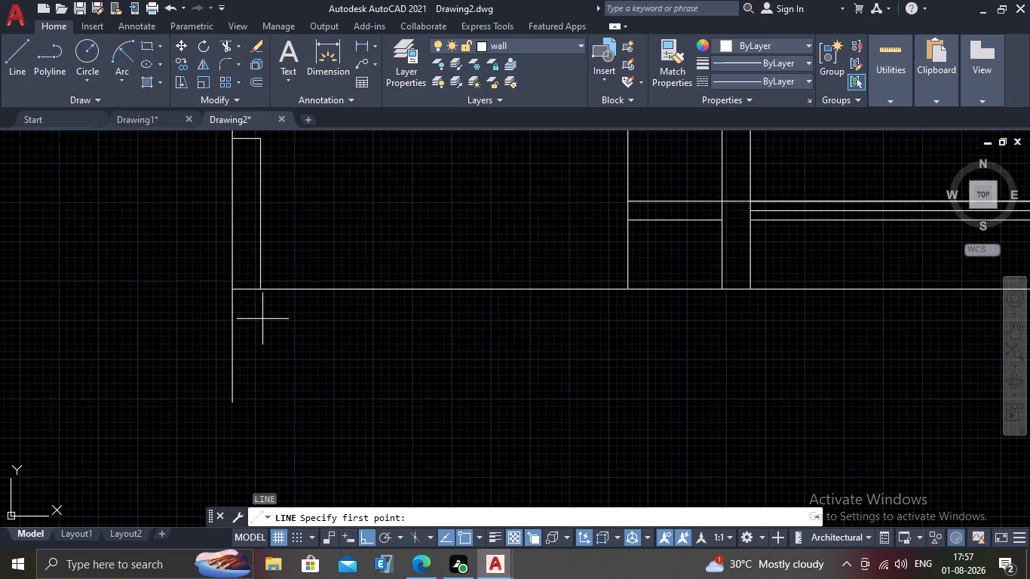
pyautogui.click(261, 293)
pyautogui.write("3'")
pyautogui.press('Return')
pyautogui.press('Escape')
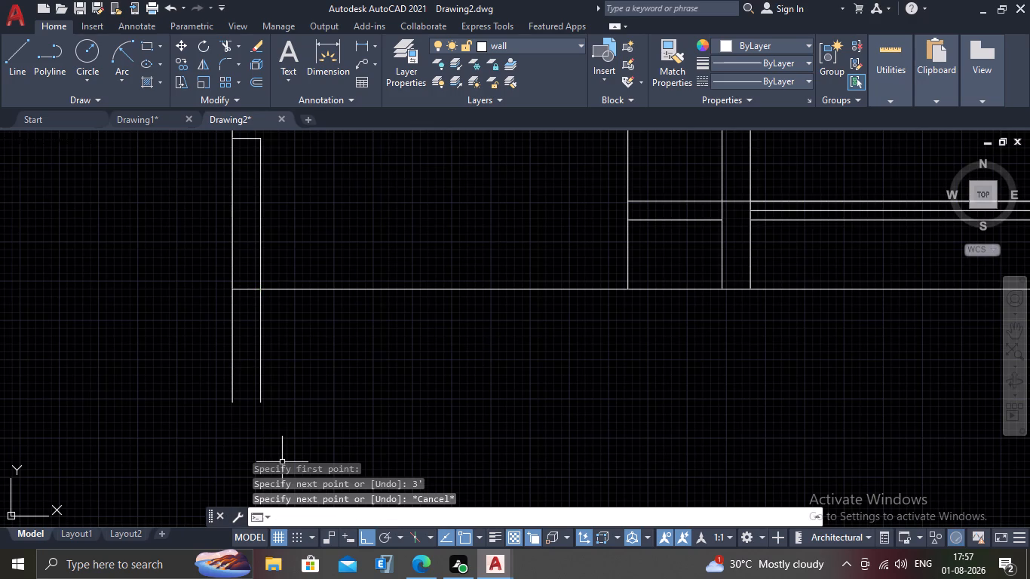
pyautogui.scroll(-2, 282, 462)
pyautogui.moveTo(274, 423); pyautogui.dragTo(325, 377, button='middle')
pyautogui.scroll(-1, 324, 379)
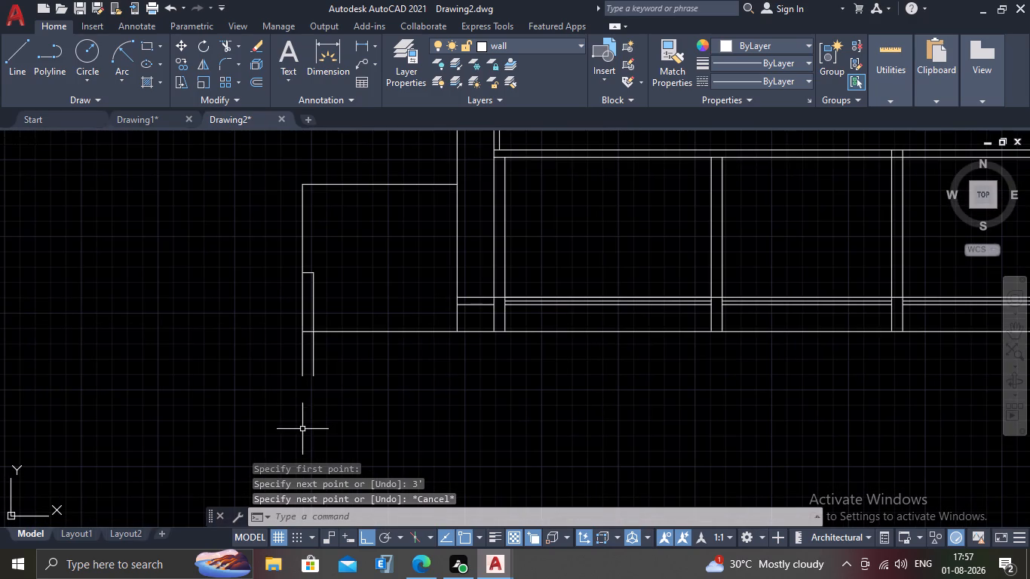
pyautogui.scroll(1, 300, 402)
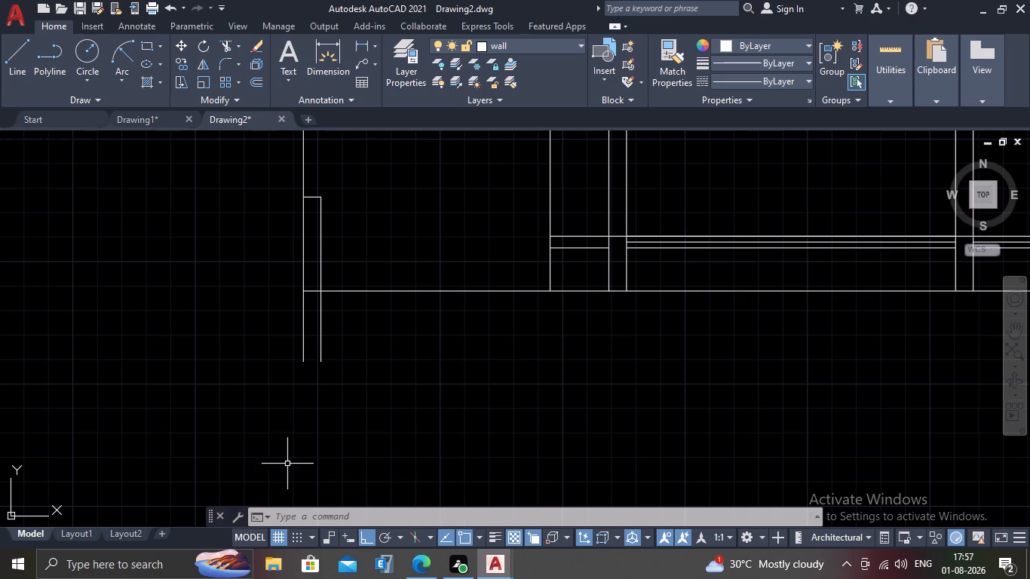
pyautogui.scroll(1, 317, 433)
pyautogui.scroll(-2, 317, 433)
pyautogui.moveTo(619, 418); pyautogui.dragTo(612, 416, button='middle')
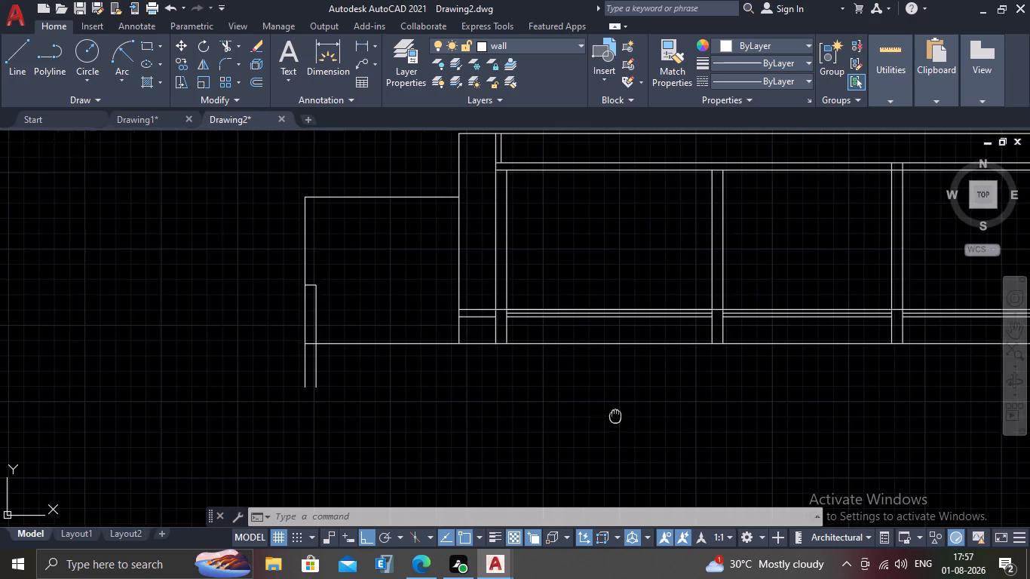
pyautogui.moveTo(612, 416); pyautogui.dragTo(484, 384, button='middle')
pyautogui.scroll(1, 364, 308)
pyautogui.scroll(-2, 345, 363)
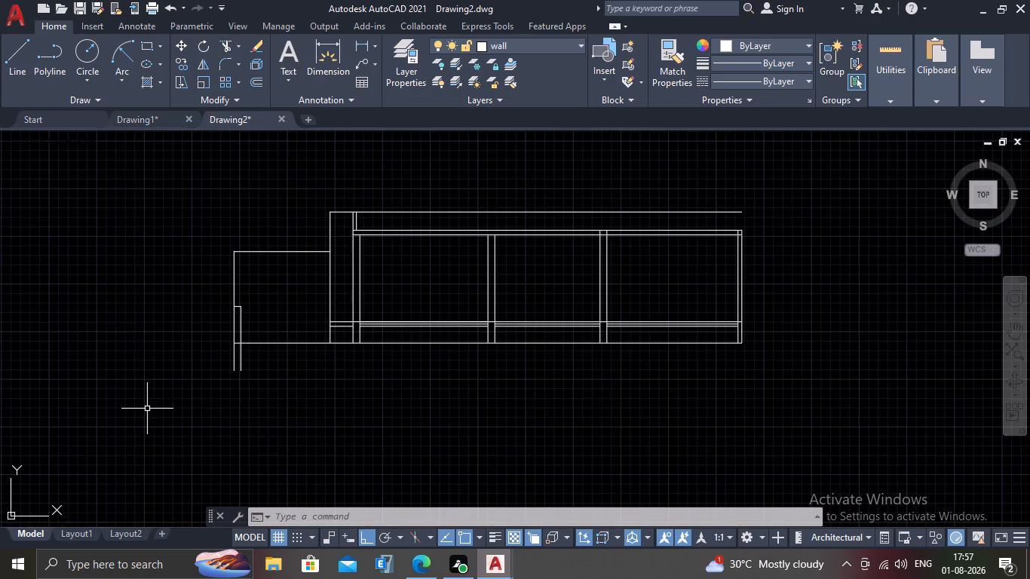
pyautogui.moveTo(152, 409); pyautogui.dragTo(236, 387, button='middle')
# Draw a 2" horizontal line outward to the left from the lower end of the outer 3' line.
pyautogui.scroll(2, 343, 403)
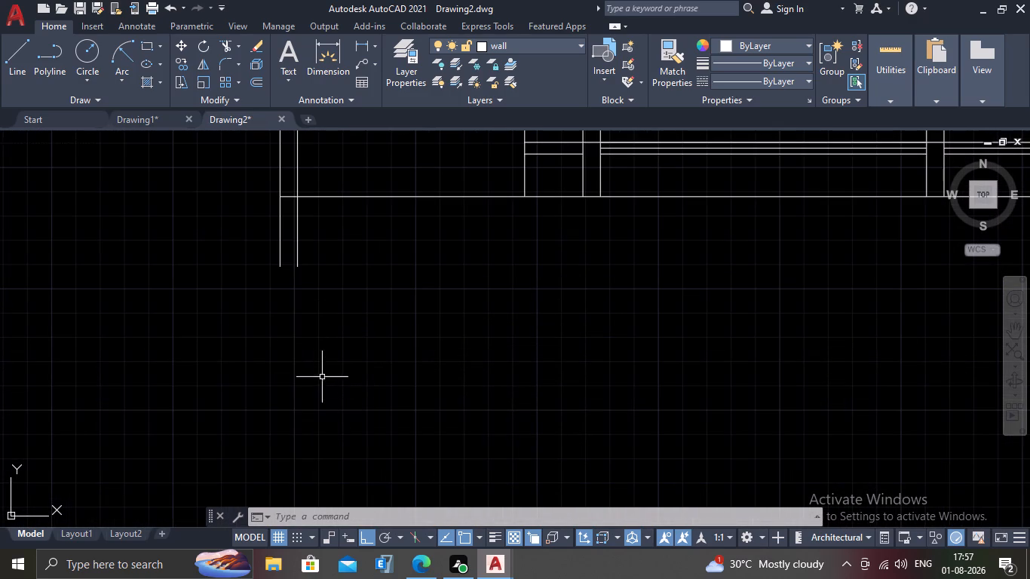
pyautogui.scroll(2, 271, 279)
pyautogui.moveTo(294, 268); pyautogui.dragTo(277, 326, button='middle')
pyautogui.scroll(2, 267, 298)
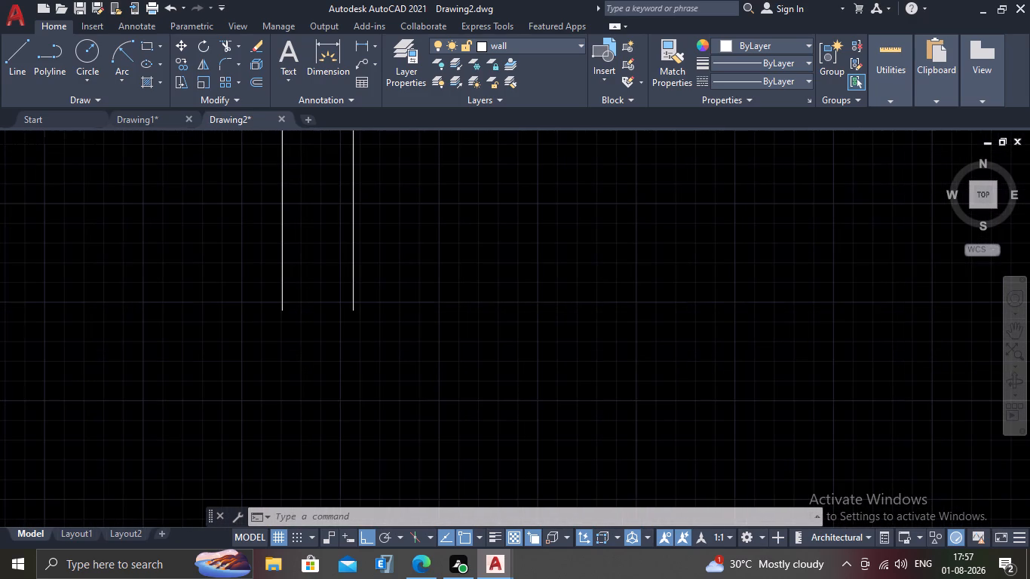
pyautogui.press('l')
pyautogui.press('Return')
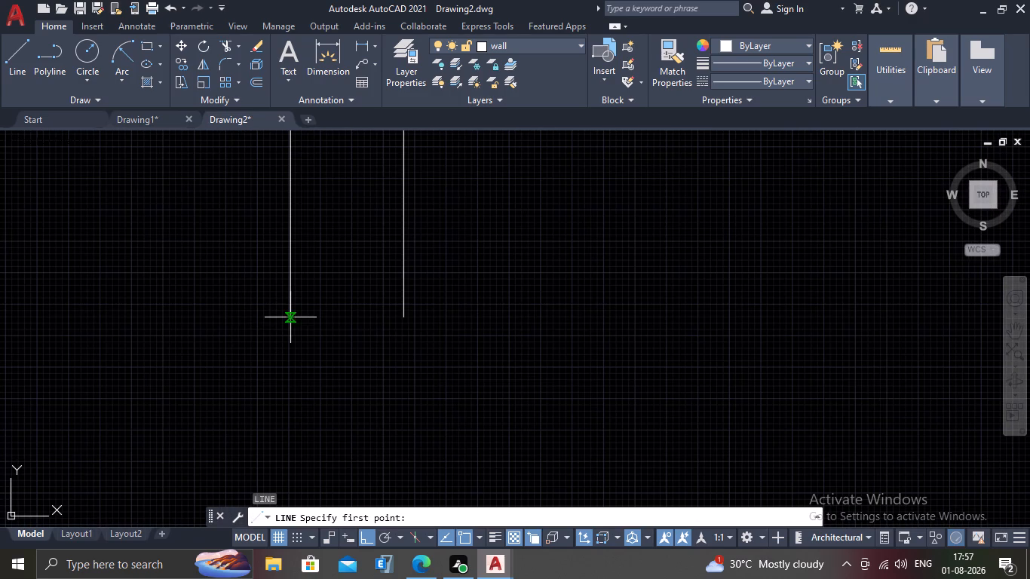
pyautogui.click(289, 314)
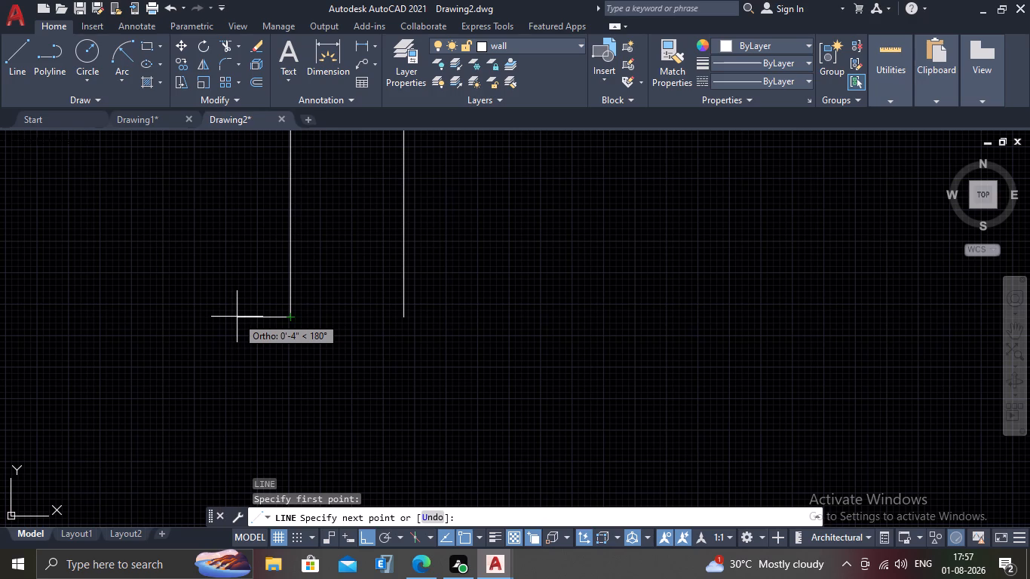
pyautogui.press('2')
pyautogui.hotkey('shift', '"')
pyautogui.press('Return')
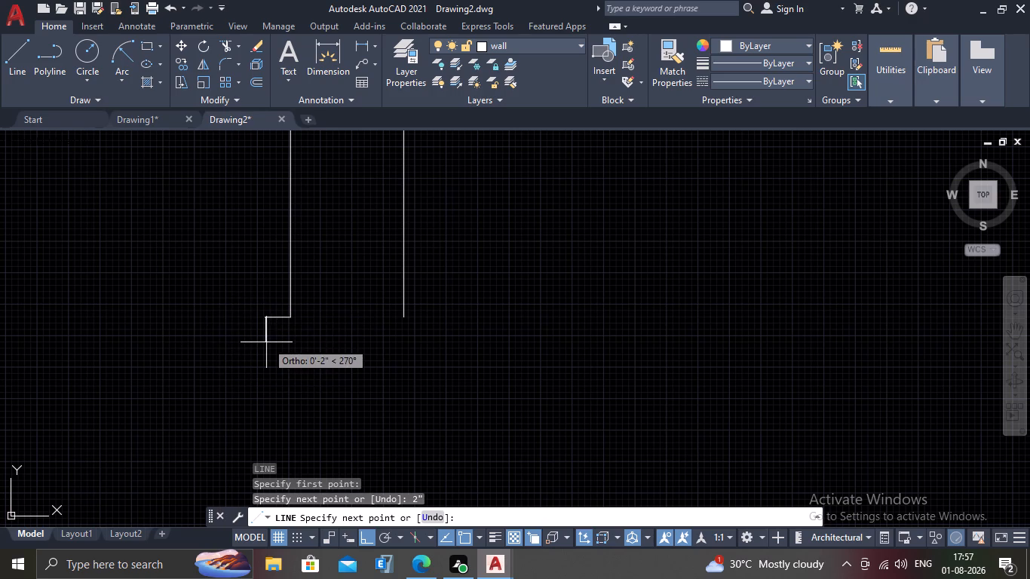
pyautogui.press('Escape')
# Draw a 2" horizontal line outward to the right from the lower end of the inner 3' line.
pyautogui.press('l')
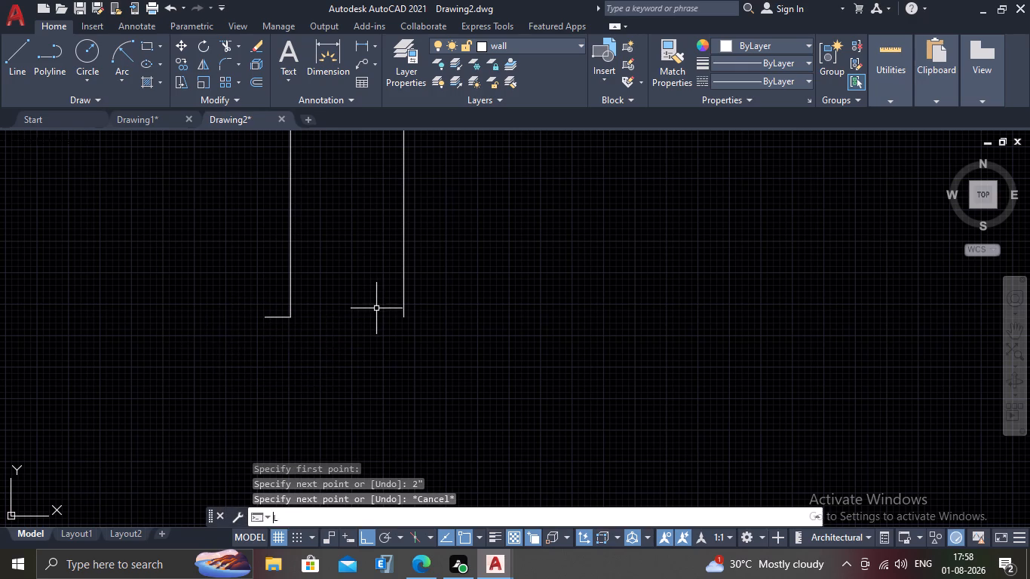
pyautogui.press('Return')
pyautogui.moveTo(403, 319); pyautogui.dragTo(415, 315)
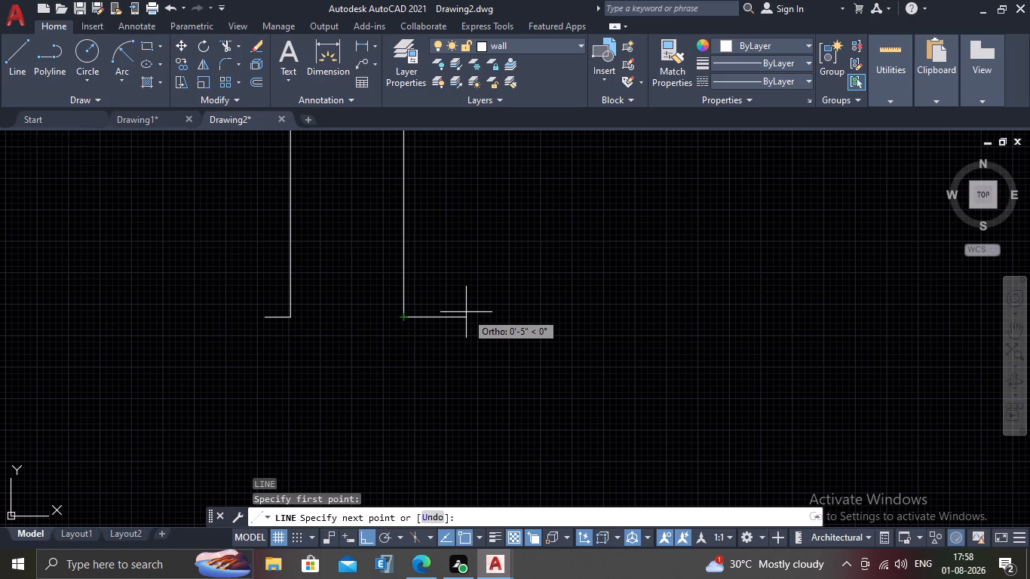
pyautogui.write('2"')
pyautogui.press('Return')
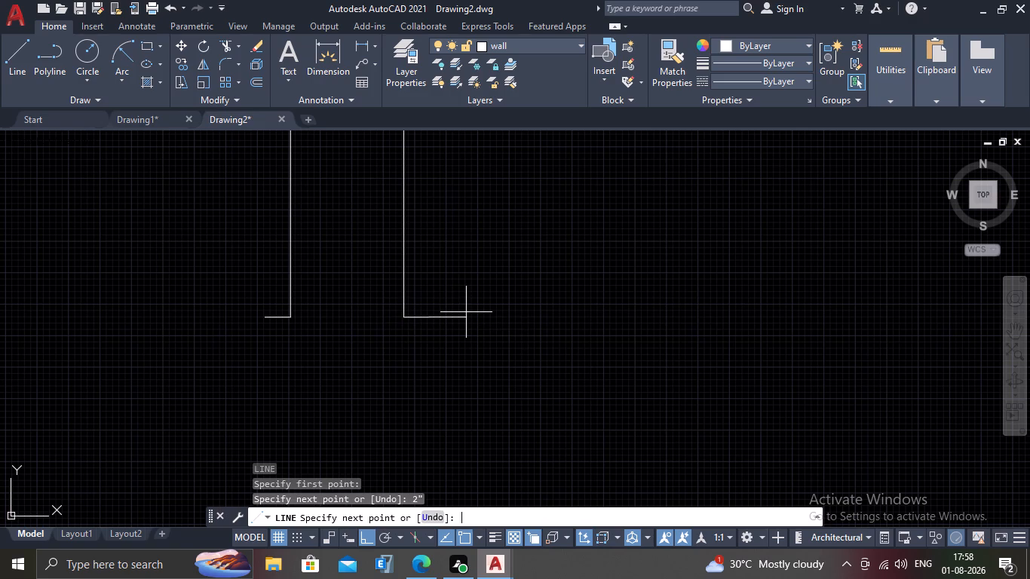
pyautogui.press('Escape')
pyautogui.scroll(-3, 444, 378)
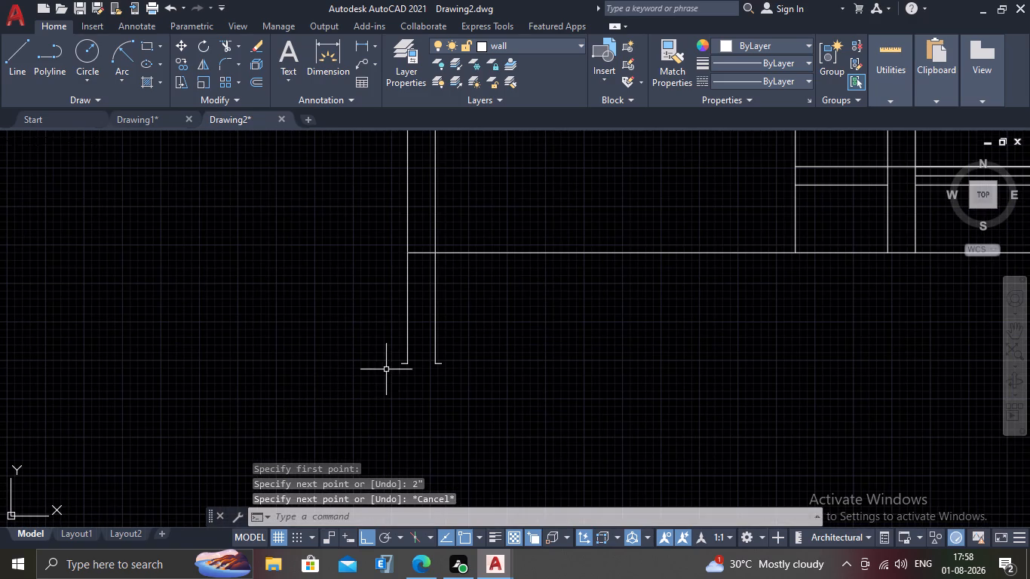
# Examine the extended wall lines below the left block and the whole elevation beneath the floor plan.
pyautogui.moveTo(417, 334); pyautogui.dragTo(429, 253, button='middle')
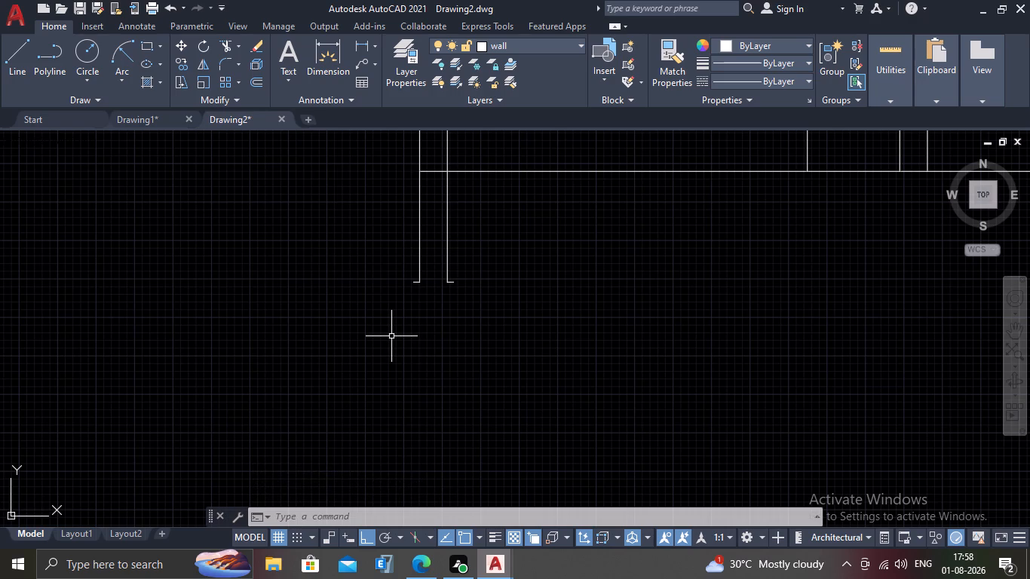
pyautogui.scroll(2, 405, 329)
pyautogui.scroll(-1, 405, 329)
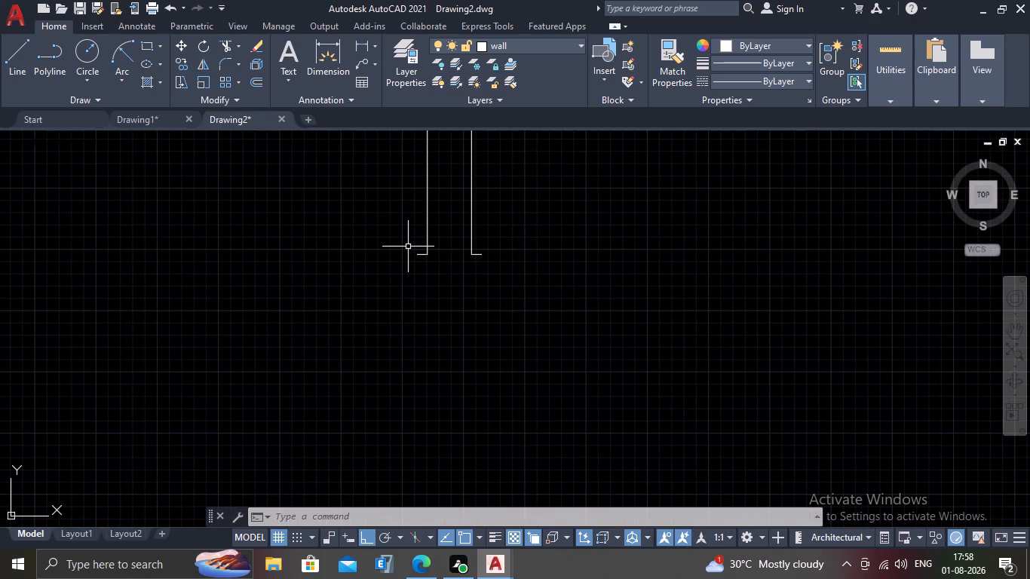
pyautogui.moveTo(409, 246); pyautogui.dragTo(363, 276, button='middle')
pyautogui.scroll(-4, 355, 274)
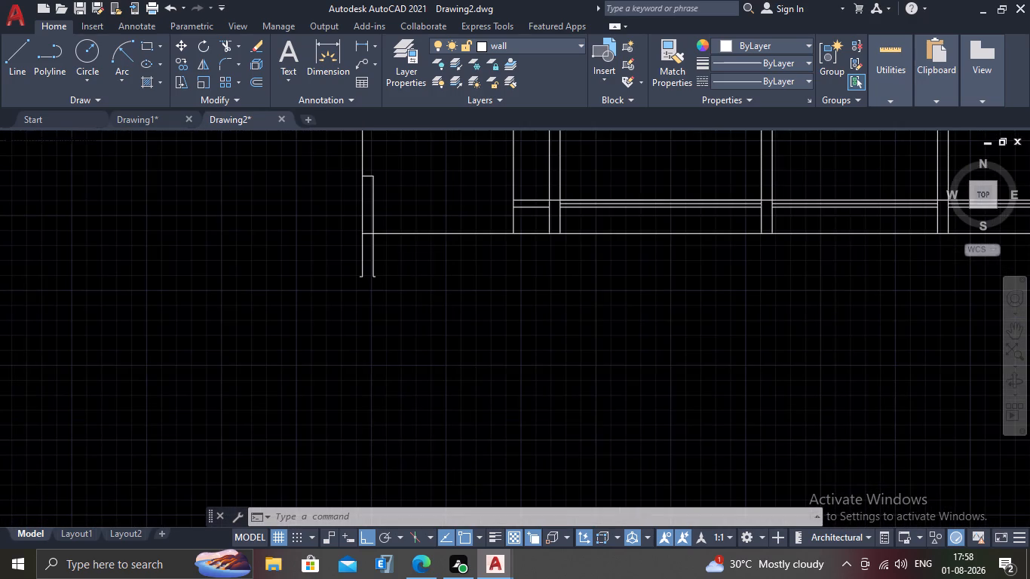
pyautogui.scroll(-3, 355, 274)
pyautogui.moveTo(350, 282); pyautogui.dragTo(339, 335, button='middle')
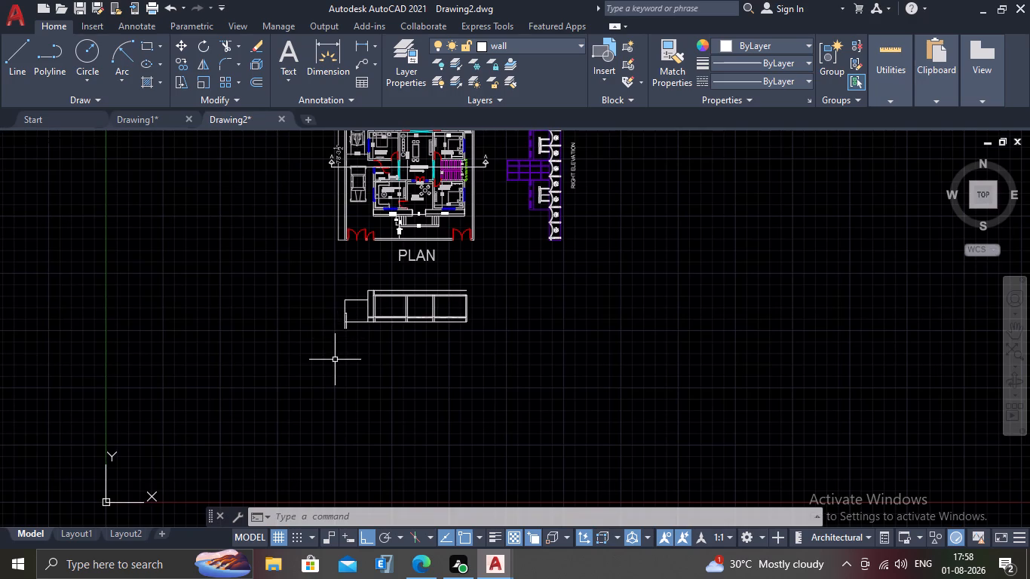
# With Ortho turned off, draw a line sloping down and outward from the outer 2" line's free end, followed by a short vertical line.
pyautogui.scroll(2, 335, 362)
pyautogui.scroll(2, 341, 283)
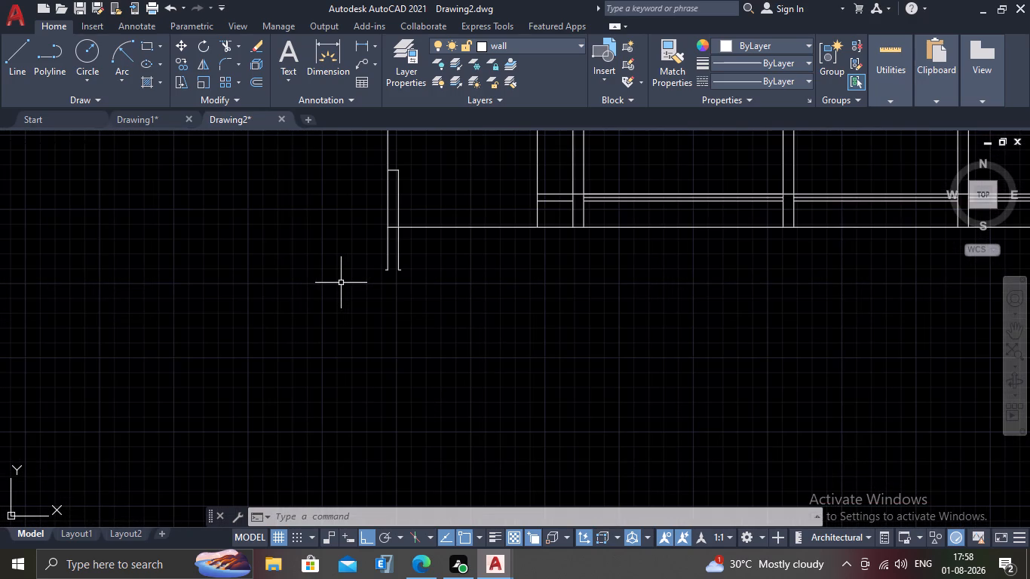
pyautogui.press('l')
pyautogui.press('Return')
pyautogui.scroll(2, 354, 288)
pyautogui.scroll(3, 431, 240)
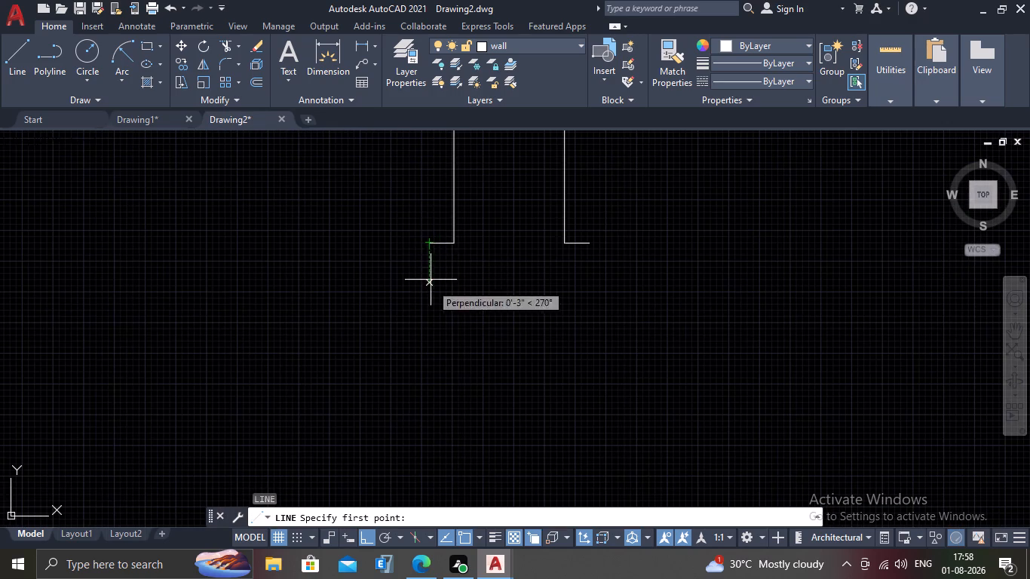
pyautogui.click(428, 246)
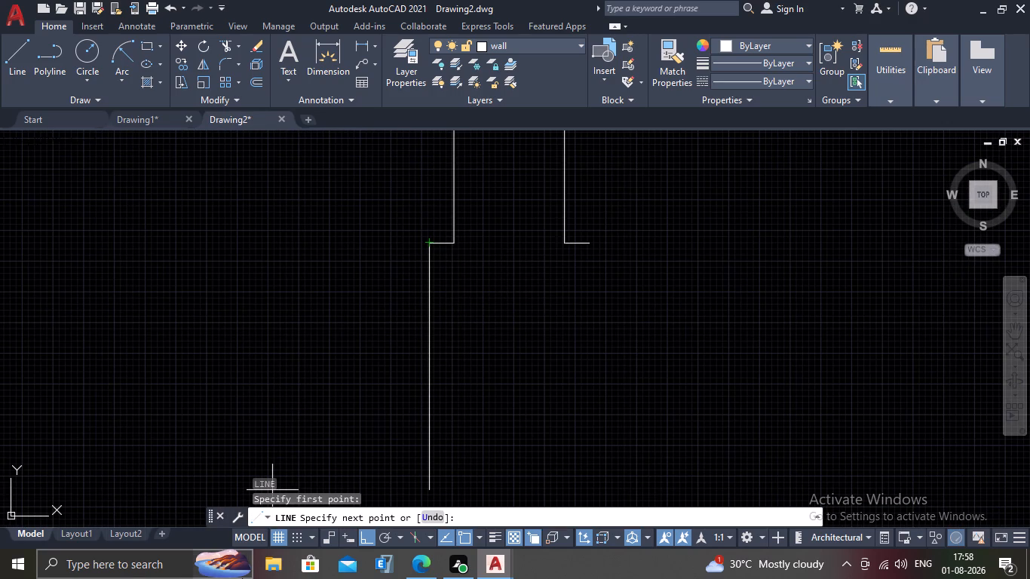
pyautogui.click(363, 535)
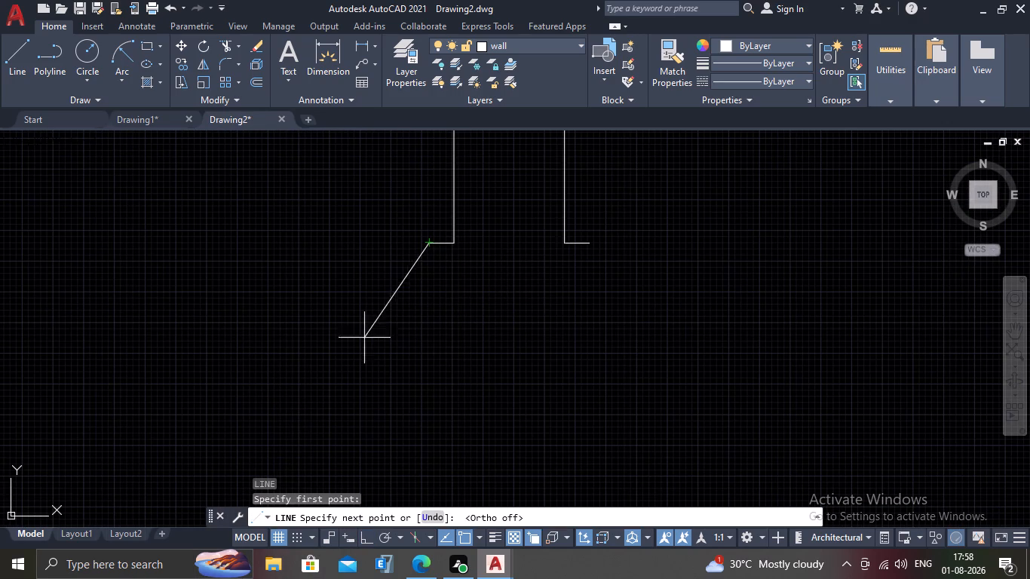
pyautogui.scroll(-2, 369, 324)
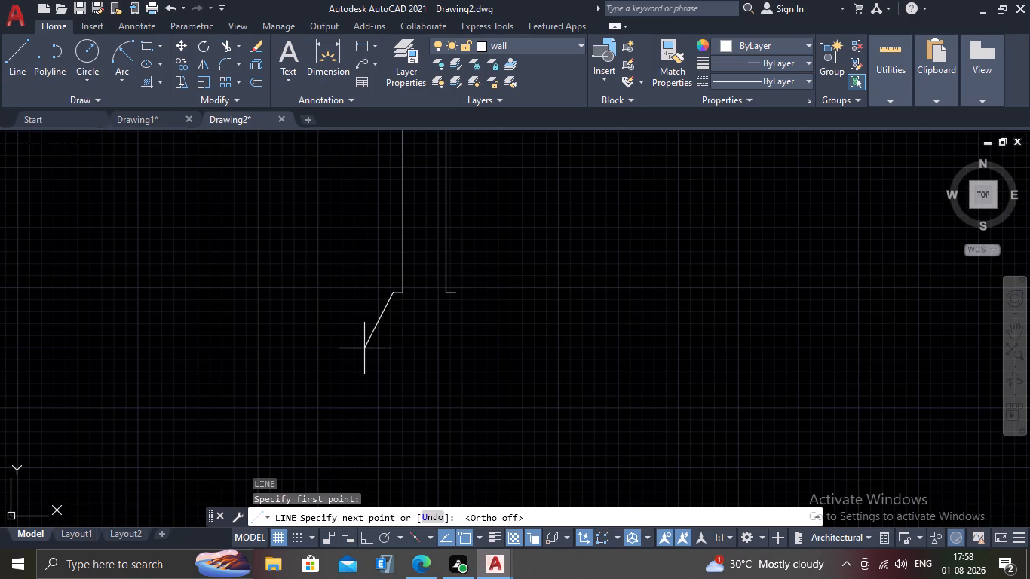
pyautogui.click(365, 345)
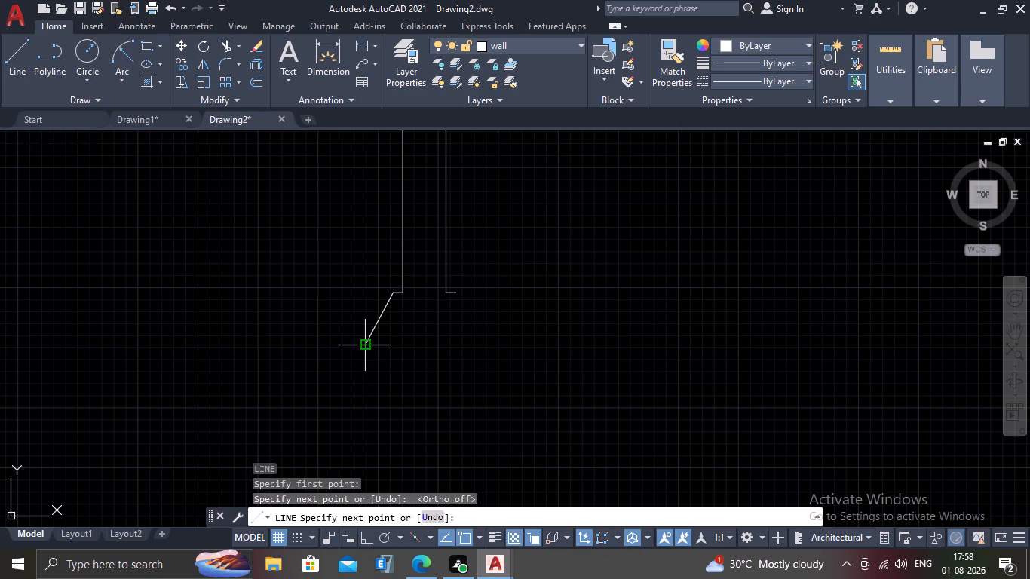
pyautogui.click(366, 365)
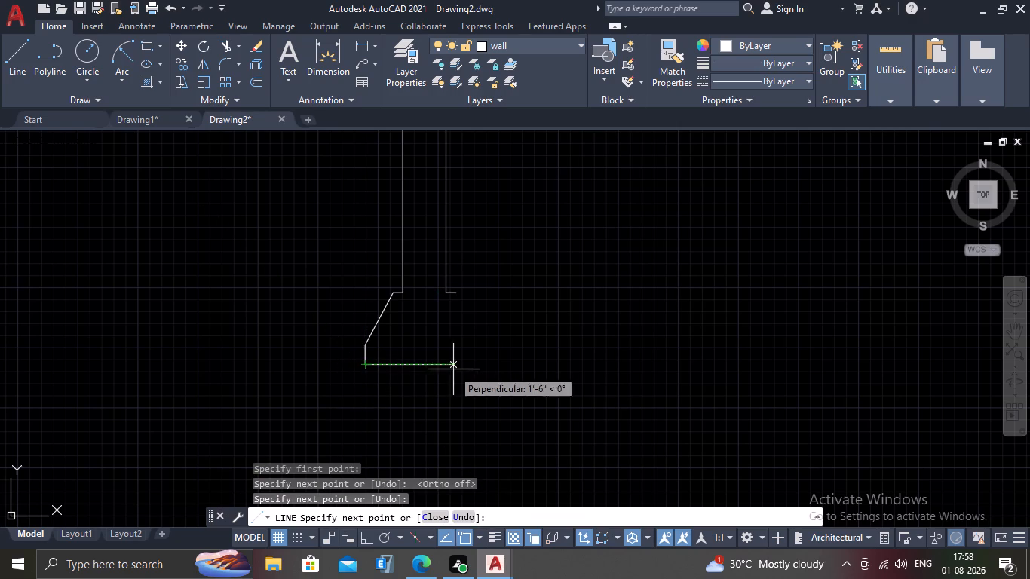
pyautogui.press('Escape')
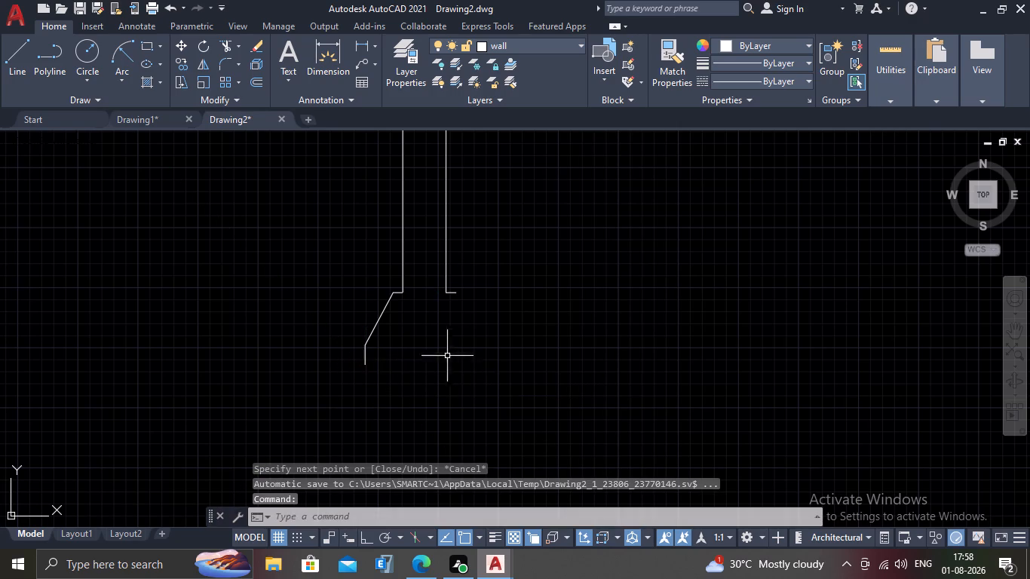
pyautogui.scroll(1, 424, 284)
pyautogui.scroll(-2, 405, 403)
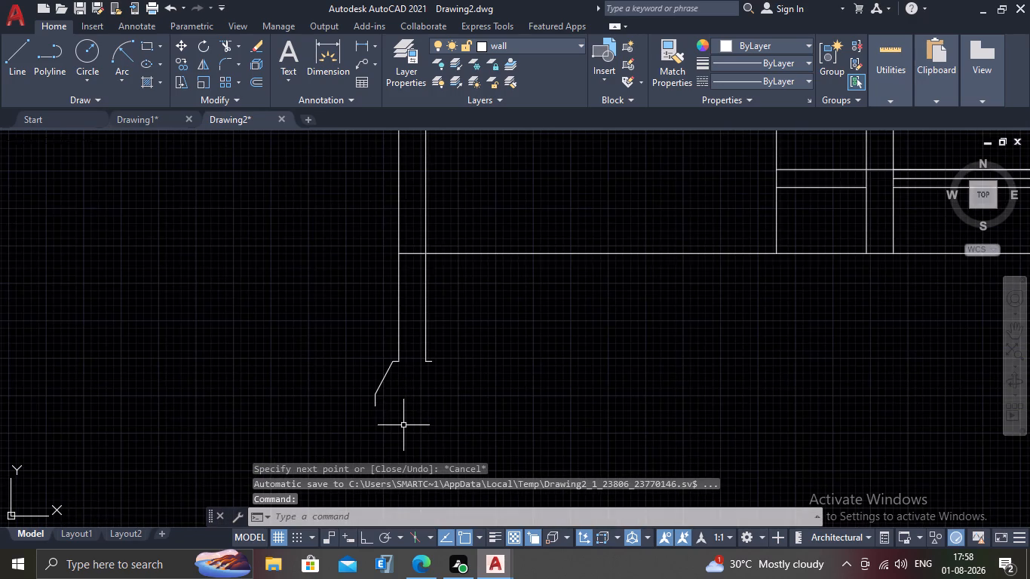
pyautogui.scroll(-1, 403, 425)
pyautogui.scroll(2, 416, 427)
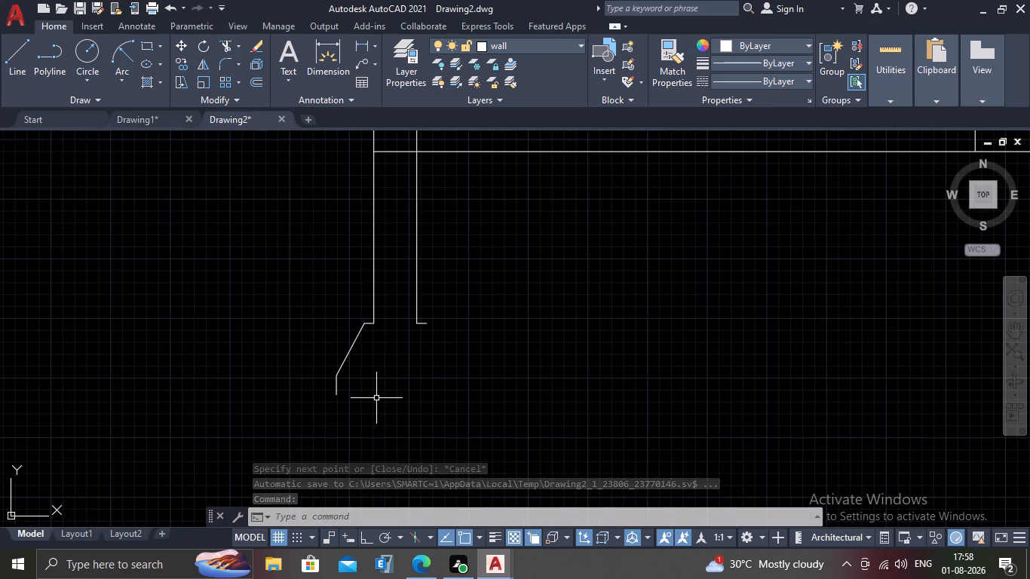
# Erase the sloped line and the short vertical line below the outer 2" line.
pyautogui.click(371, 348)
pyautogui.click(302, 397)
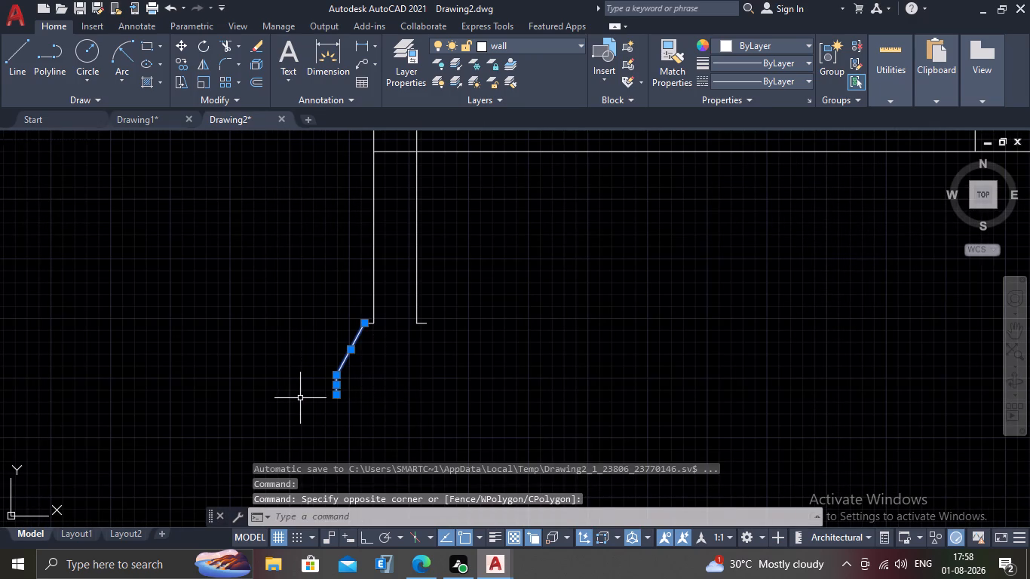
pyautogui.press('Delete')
# Erase both 2" horizontal lines at the lower ends of the two 3' wall lines.
pyautogui.scroll(1, 321, 336)
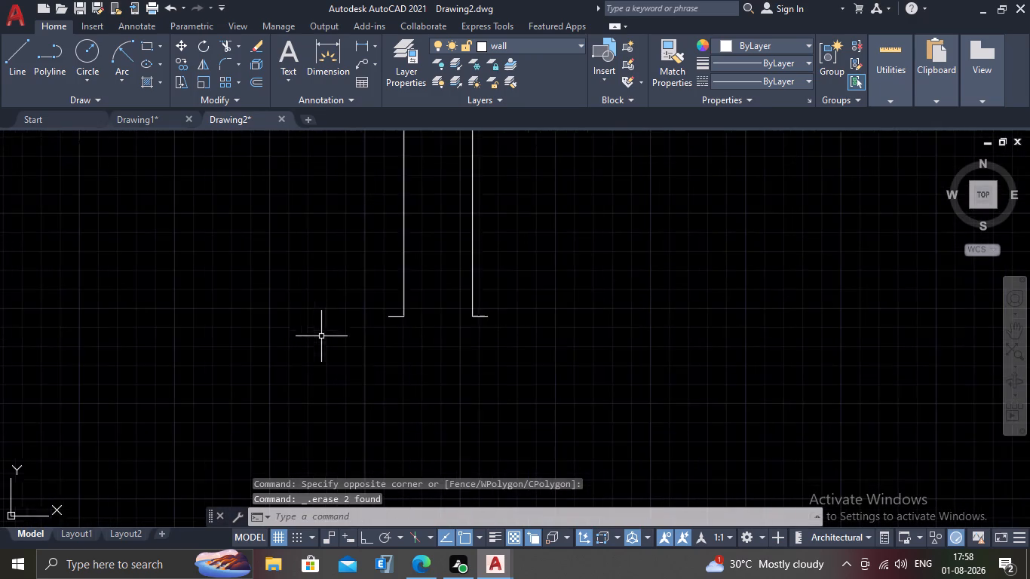
pyautogui.scroll(1, 321, 336)
pyautogui.scroll(2, 433, 306)
pyautogui.click(440, 289)
pyautogui.click(425, 342)
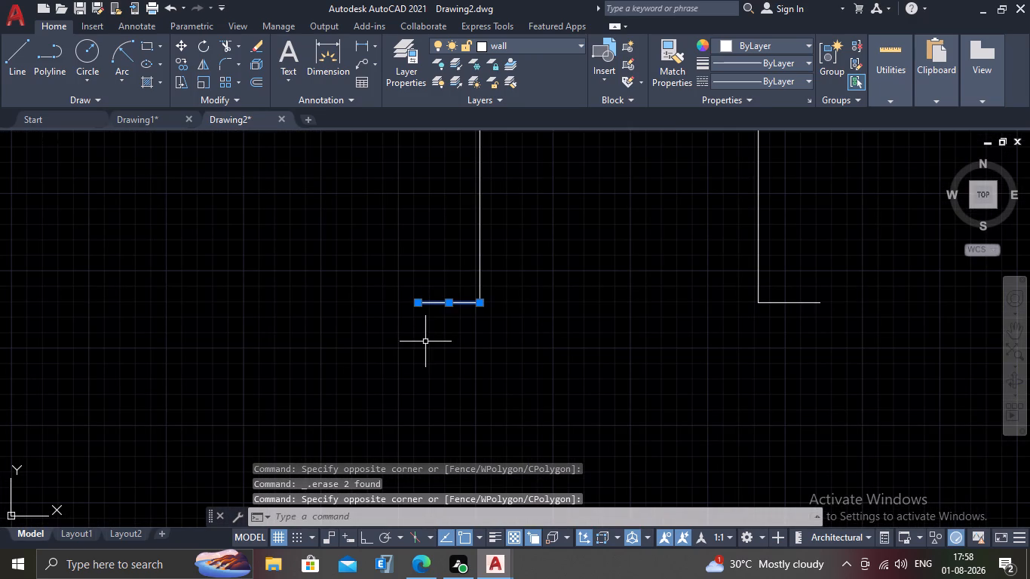
pyautogui.click(816, 290)
pyautogui.click(792, 320)
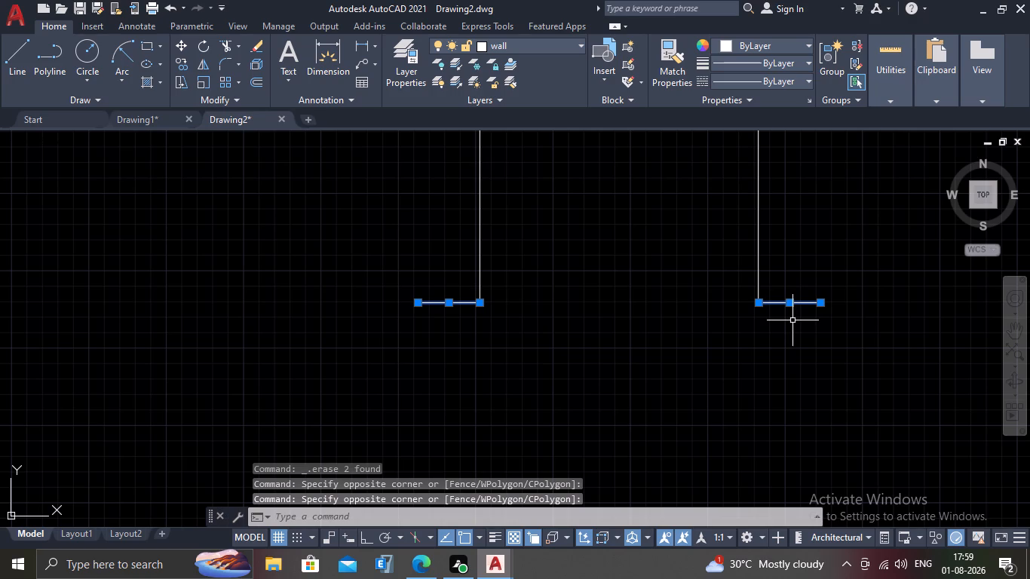
pyautogui.press('Delete')
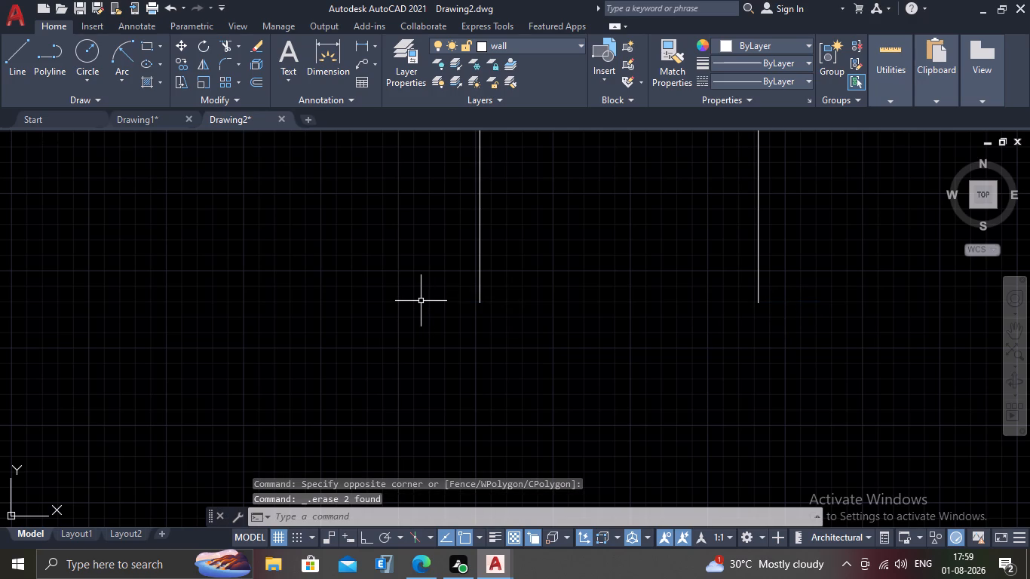
# Draw a 1" line outward to the left from the outer wall line's lower end, continuing with a downward-outward slope and a vertical line.
pyautogui.press('l')
pyautogui.press('Return')
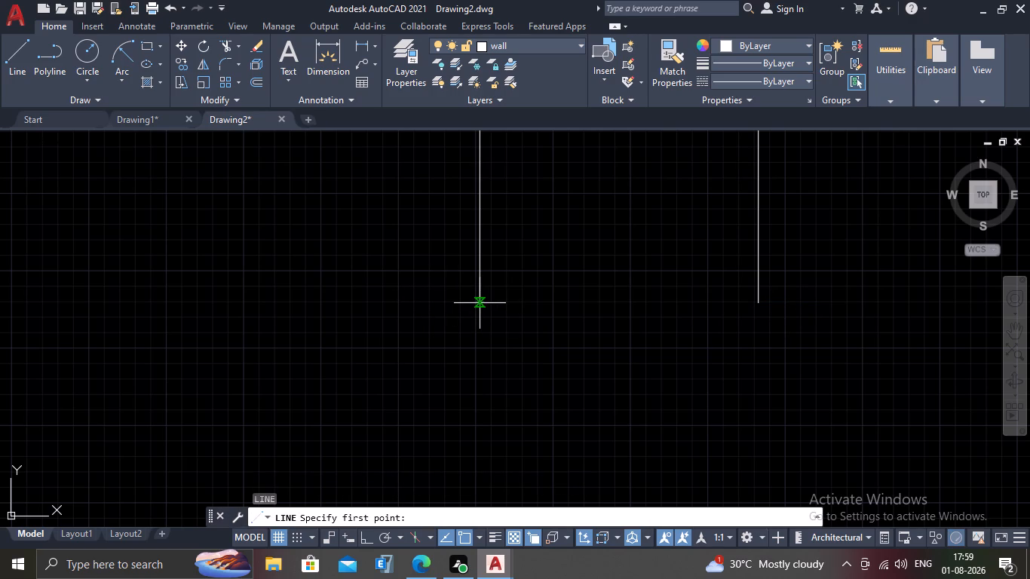
pyautogui.click(478, 302)
pyautogui.write("1'")
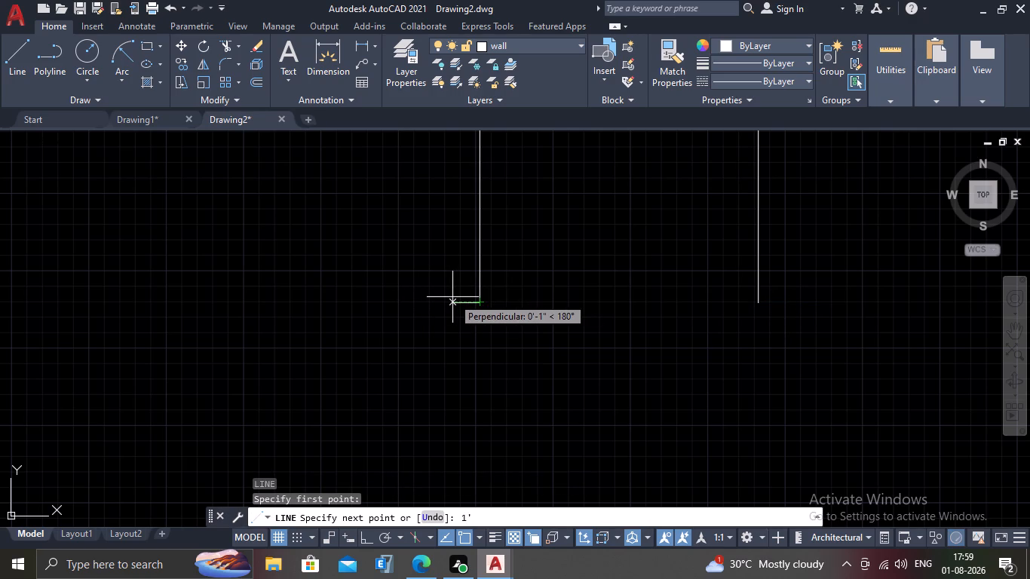
pyautogui.press('BackSpace')
pyautogui.hotkey('shift', '"')
pyautogui.press('Return')
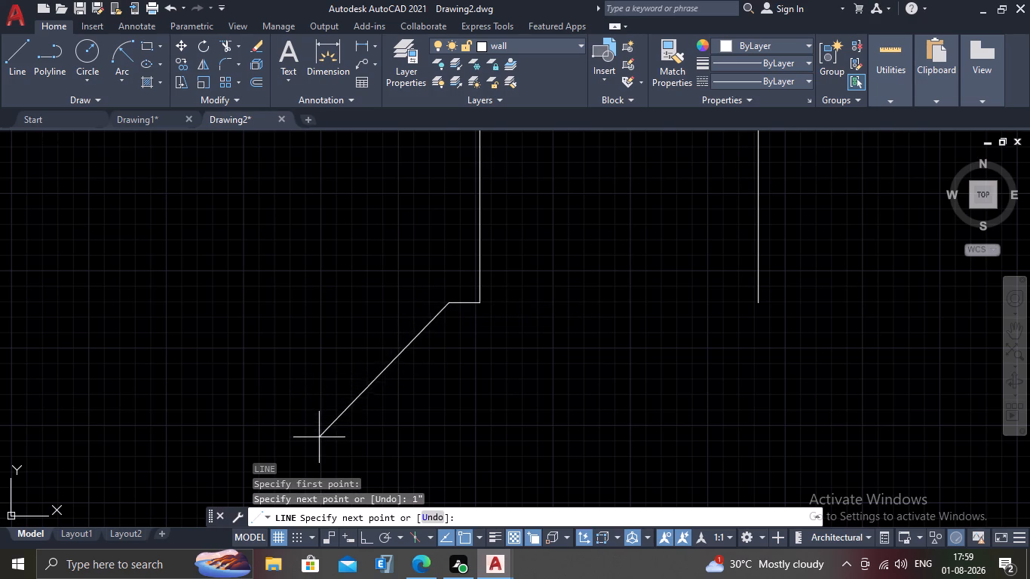
pyautogui.moveTo(320, 442); pyautogui.dragTo(336, 389, button='middle')
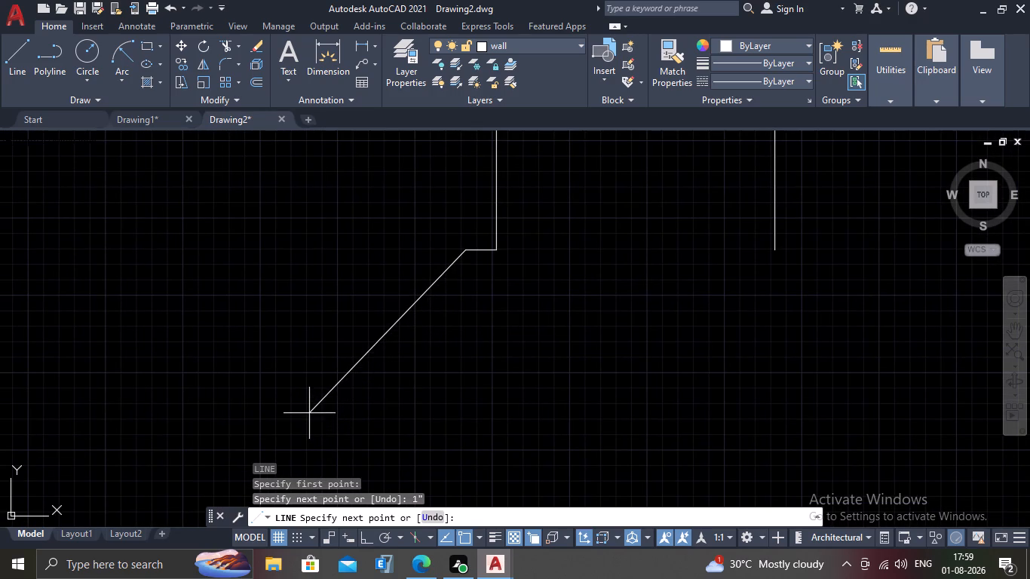
pyautogui.scroll(-2, 303, 406)
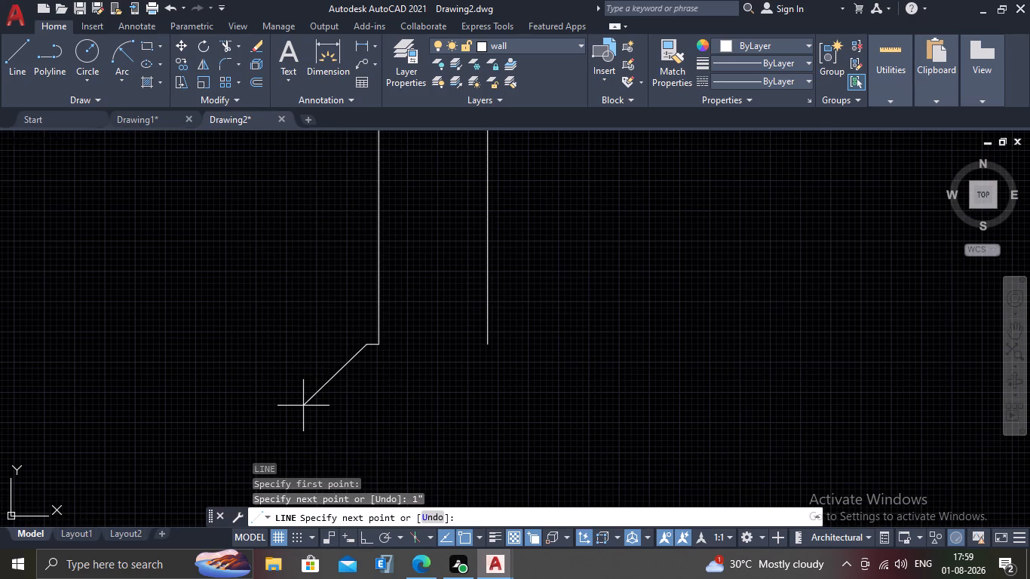
pyautogui.moveTo(304, 401); pyautogui.dragTo(351, 305, button='middle')
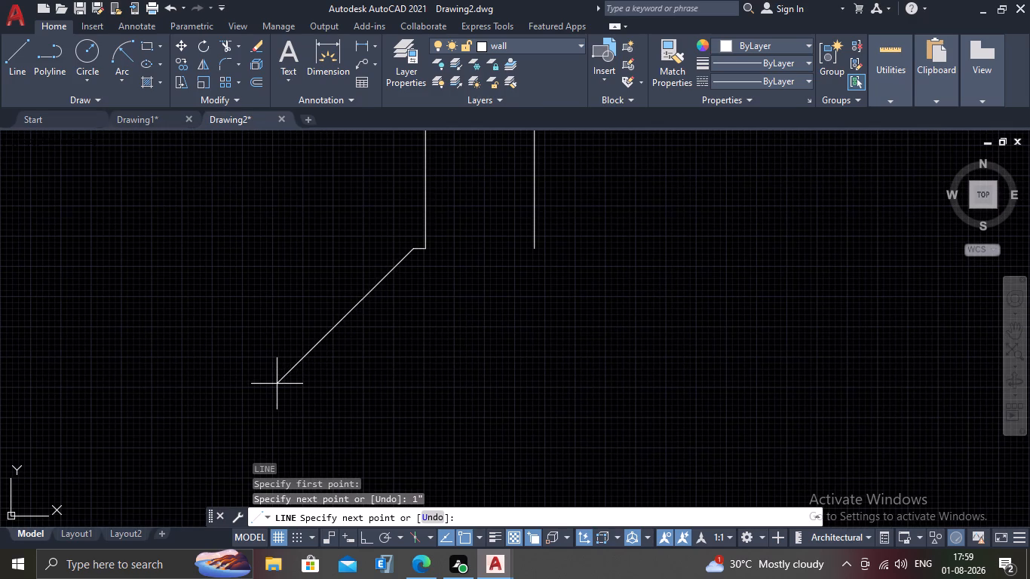
pyautogui.click(277, 384)
pyautogui.click(271, 435)
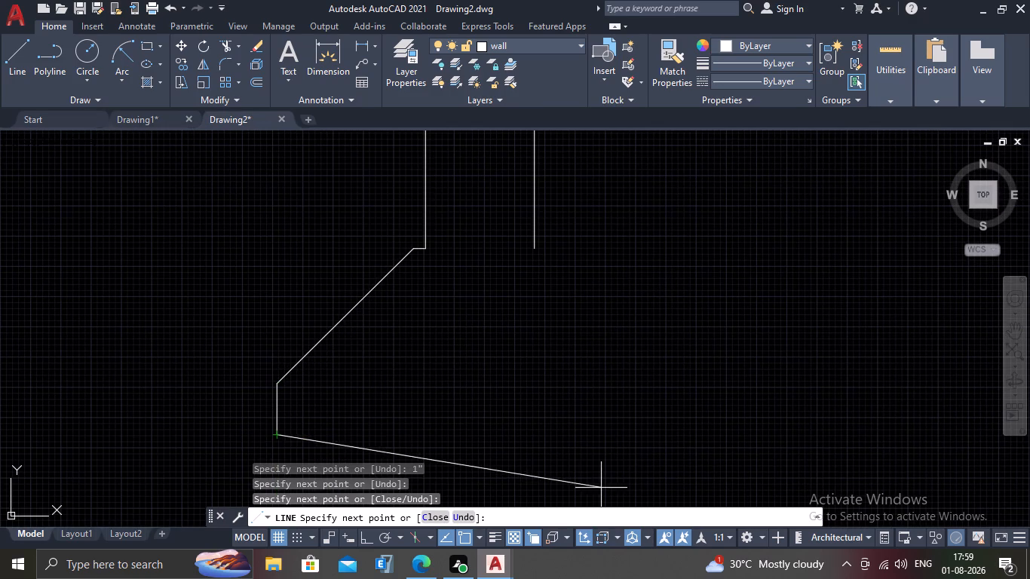
pyautogui.press('Escape')
# Replace the vertical line at the foot of the slope with one less than half as long.
pyautogui.scroll(-1, 455, 421)
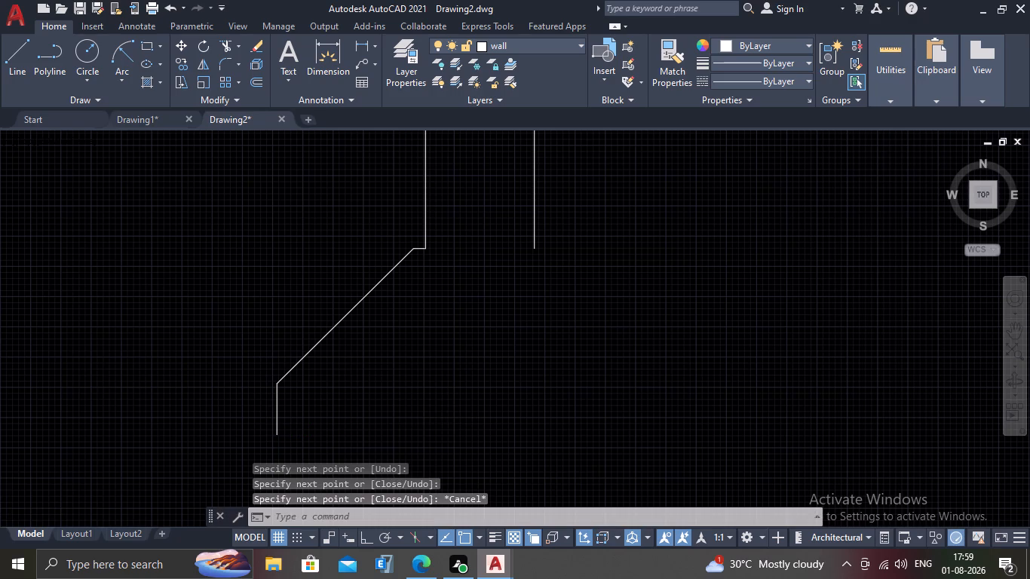
pyautogui.scroll(1, 445, 395)
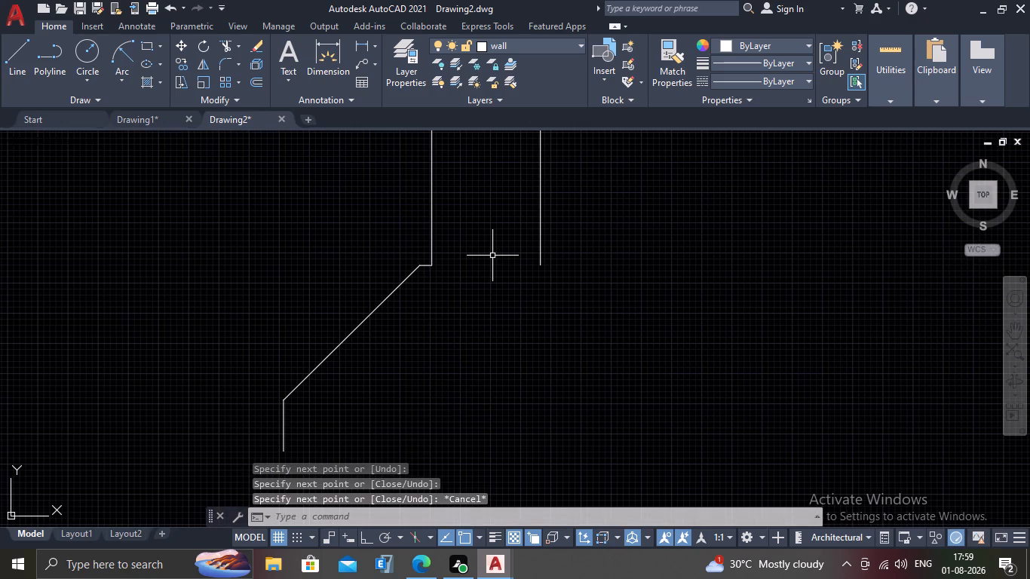
pyautogui.scroll(2, 423, 292)
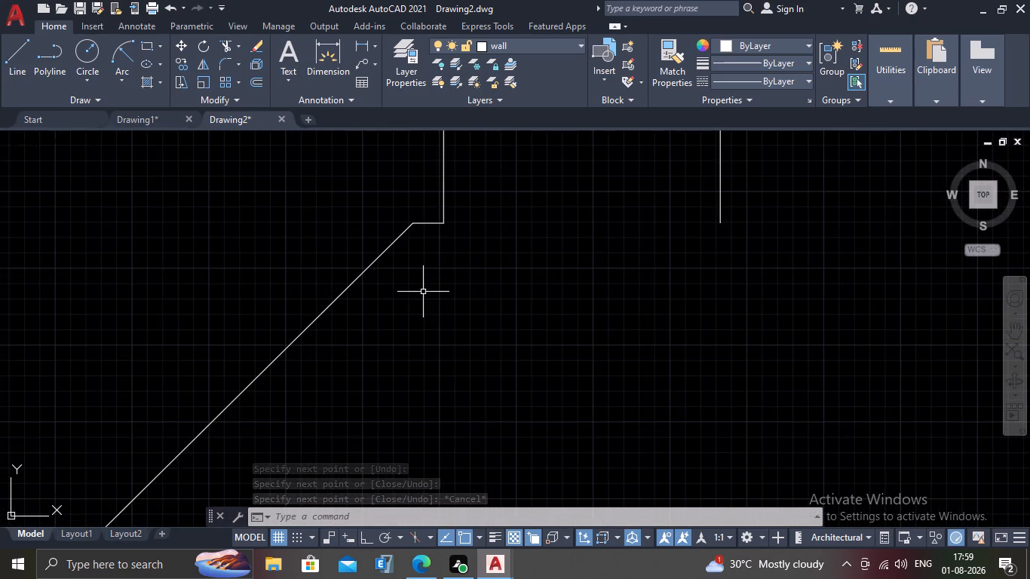
pyautogui.scroll(-2, 423, 292)
pyautogui.moveTo(382, 376); pyautogui.dragTo(406, 316, button='middle')
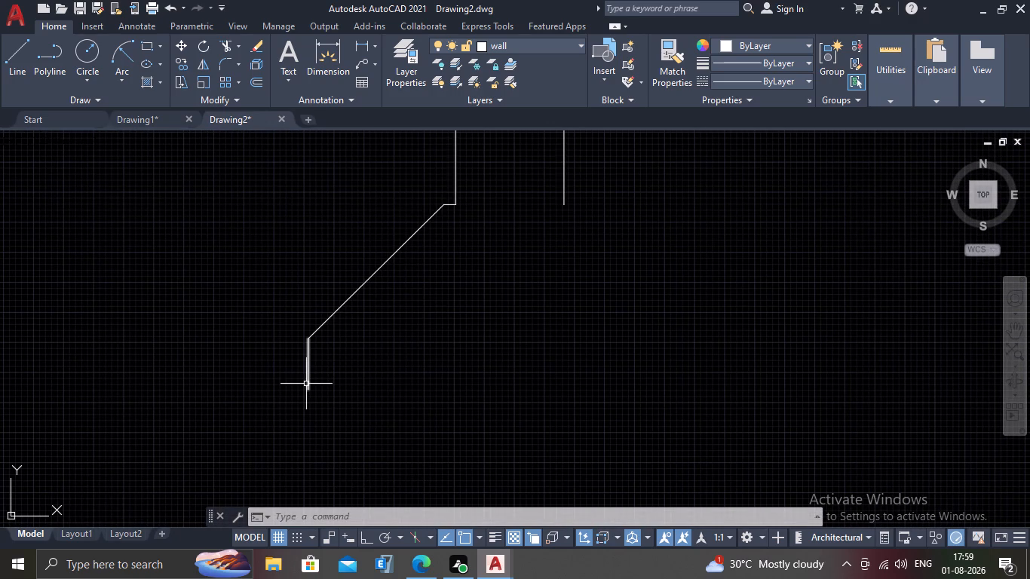
pyautogui.scroll(2, 306, 384)
pyautogui.click(345, 344)
pyautogui.click(265, 385)
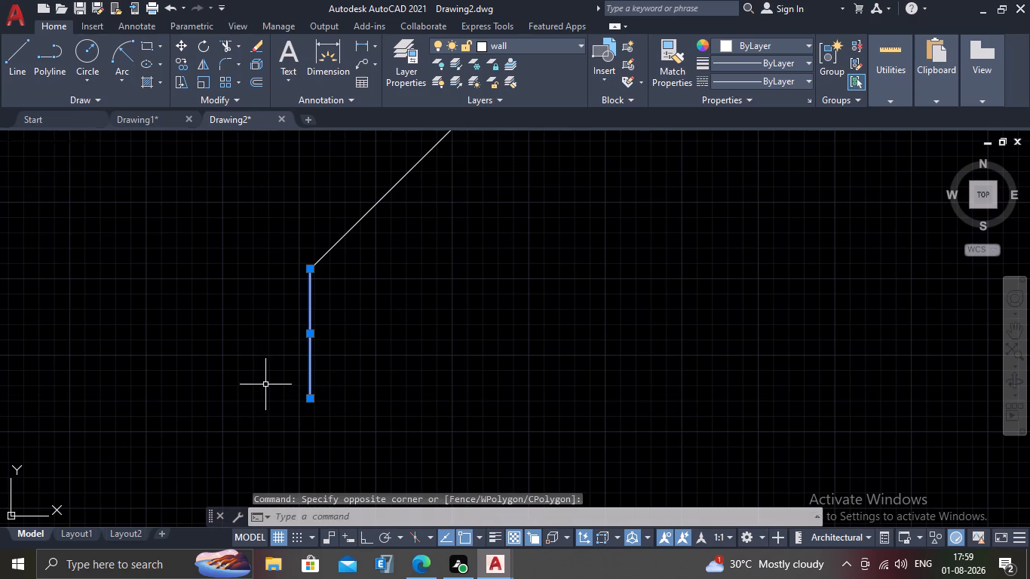
pyautogui.press('Delete')
pyautogui.press('l')
pyautogui.press('Return')
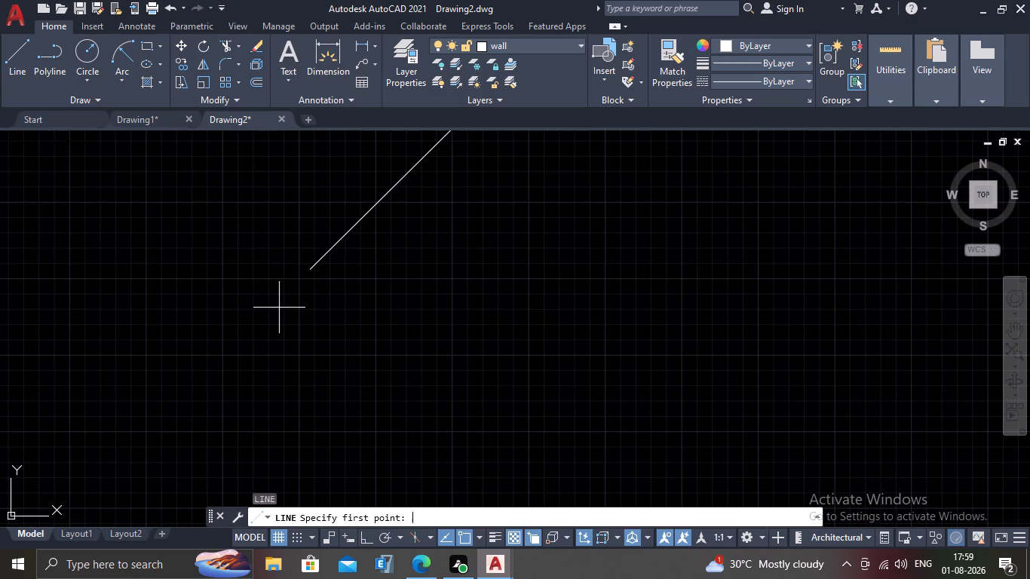
pyautogui.click(309, 265)
pyautogui.doubleClick(309, 323)
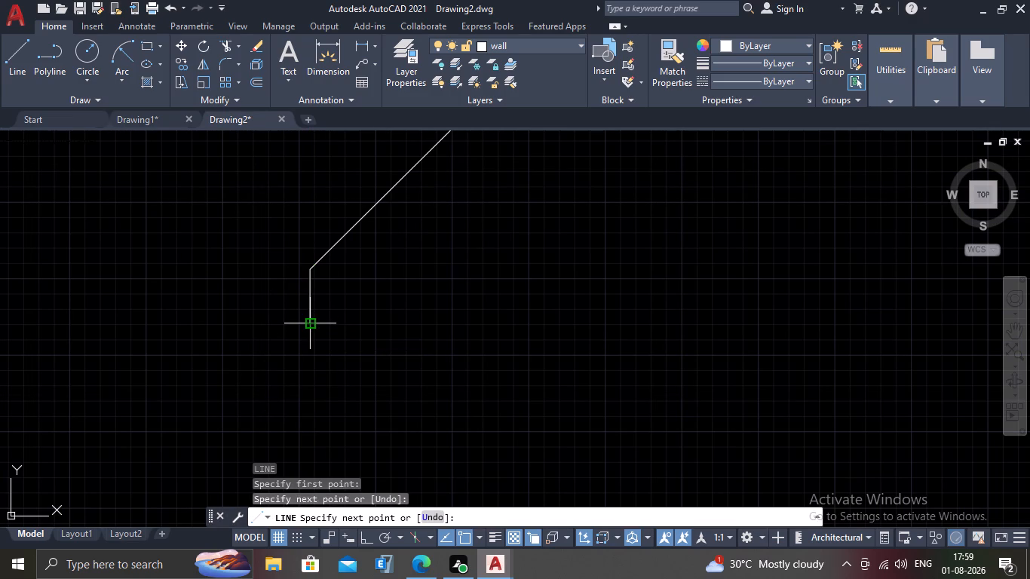
pyautogui.press('Escape')
# Mirror the short horizontal, sloped and vertical footing lines about a vertical axis between the two wall lines, keeping the originals.
pyautogui.scroll(-2, 309, 323)
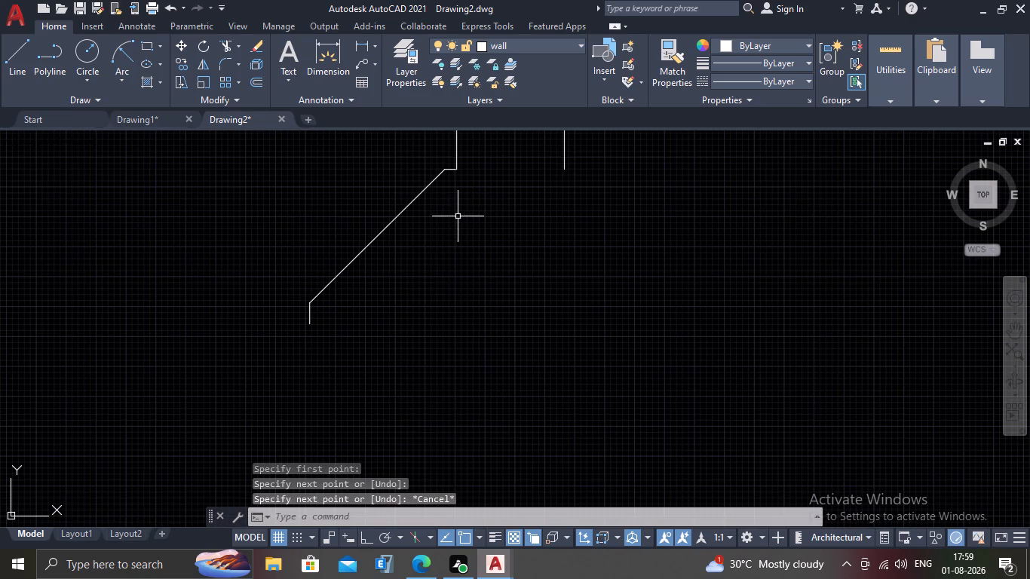
pyautogui.click(458, 216)
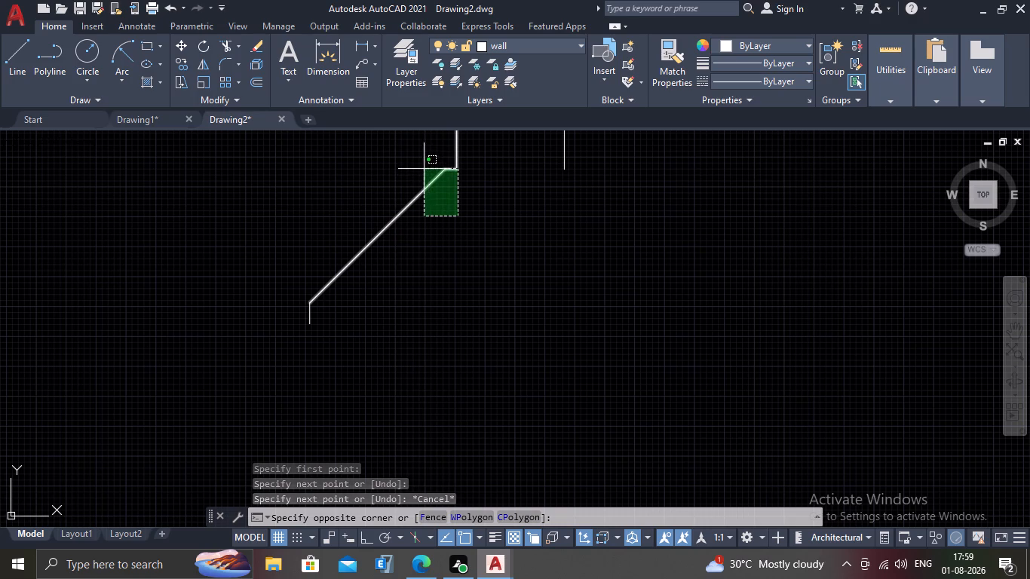
pyautogui.click(232, 350)
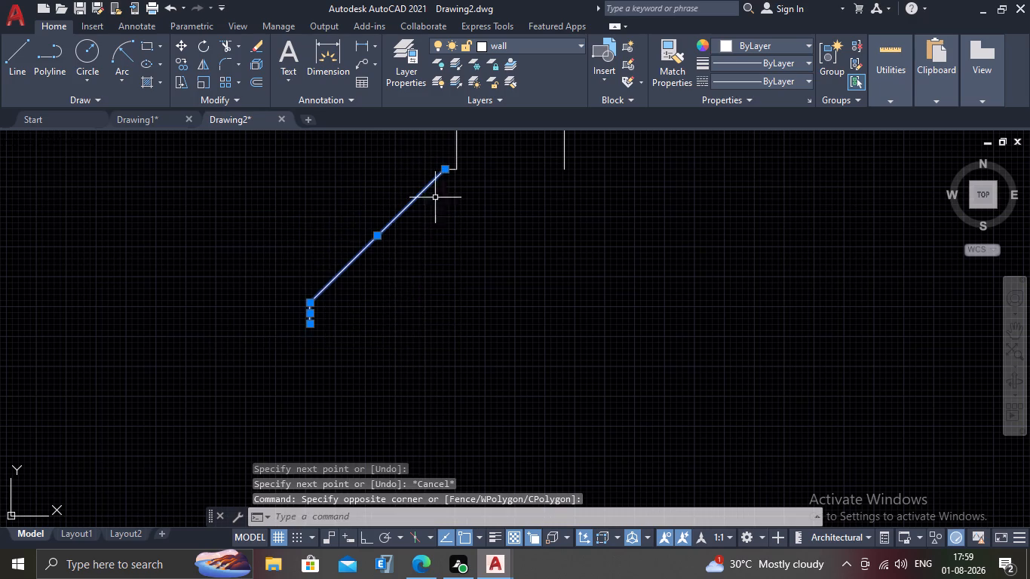
pyautogui.scroll(2, 458, 191)
pyautogui.moveTo(425, 124); pyautogui.dragTo(406, 295, button='middle')
pyautogui.moveTo(405, 289); pyautogui.dragTo(409, 341, button='middle')
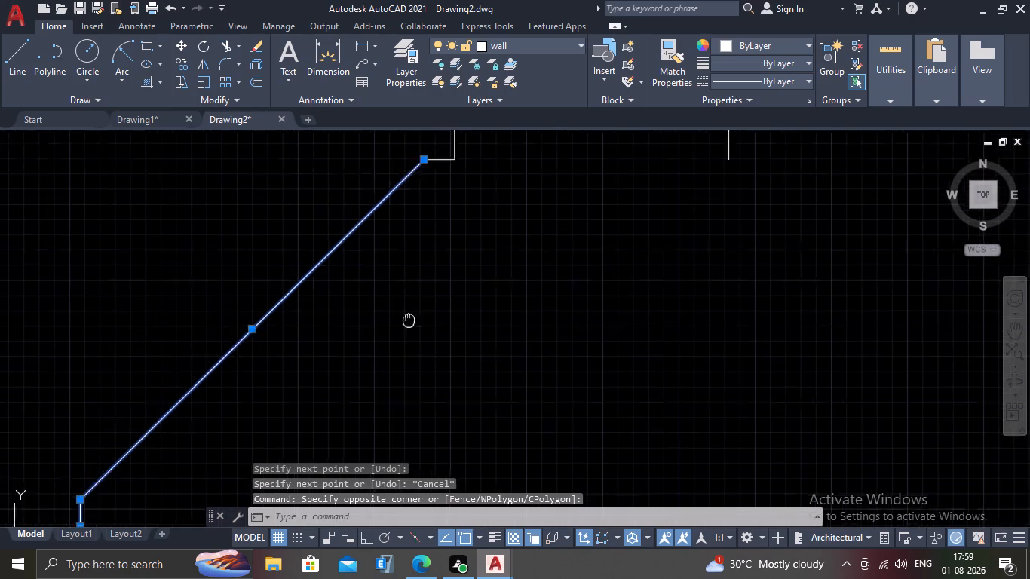
pyautogui.moveTo(409, 341); pyautogui.dragTo(388, 448, button='middle')
pyautogui.scroll(2, 395, 397)
pyautogui.moveTo(414, 305); pyautogui.dragTo(400, 469, button='middle')
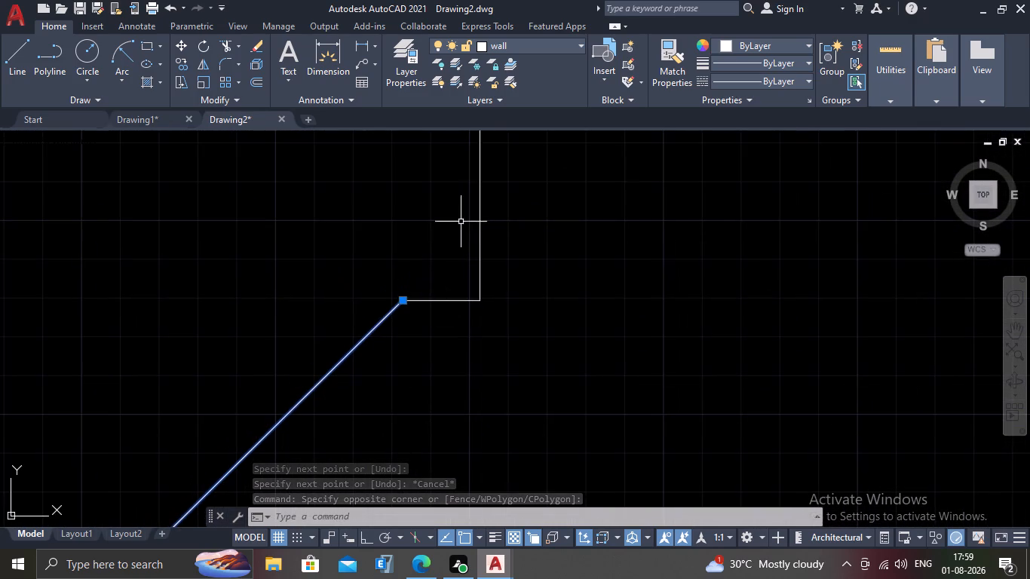
pyautogui.click(459, 241)
pyautogui.click(382, 343)
pyautogui.scroll(-3, 382, 343)
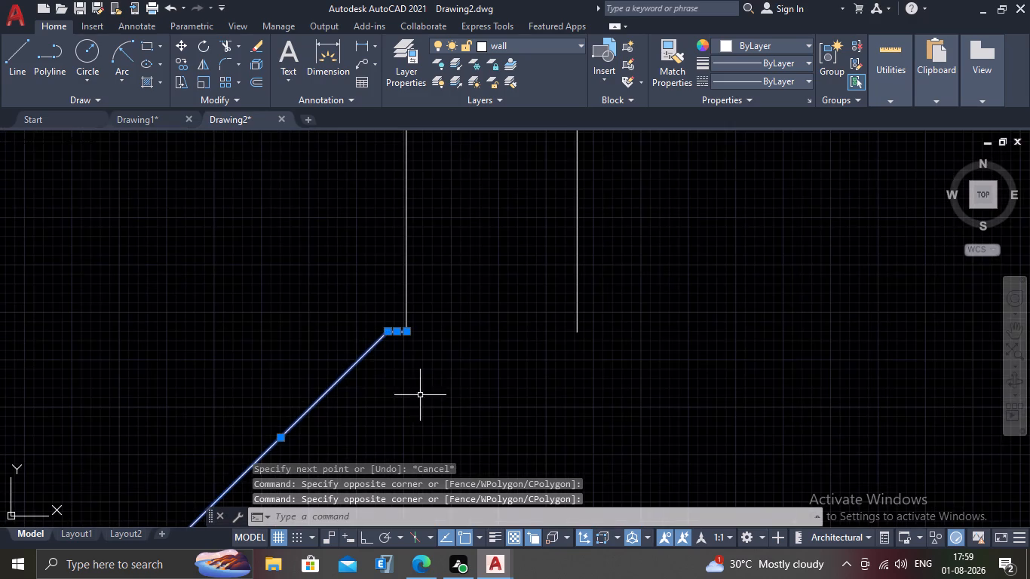
pyautogui.moveTo(422, 403); pyautogui.dragTo(400, 273, button='middle')
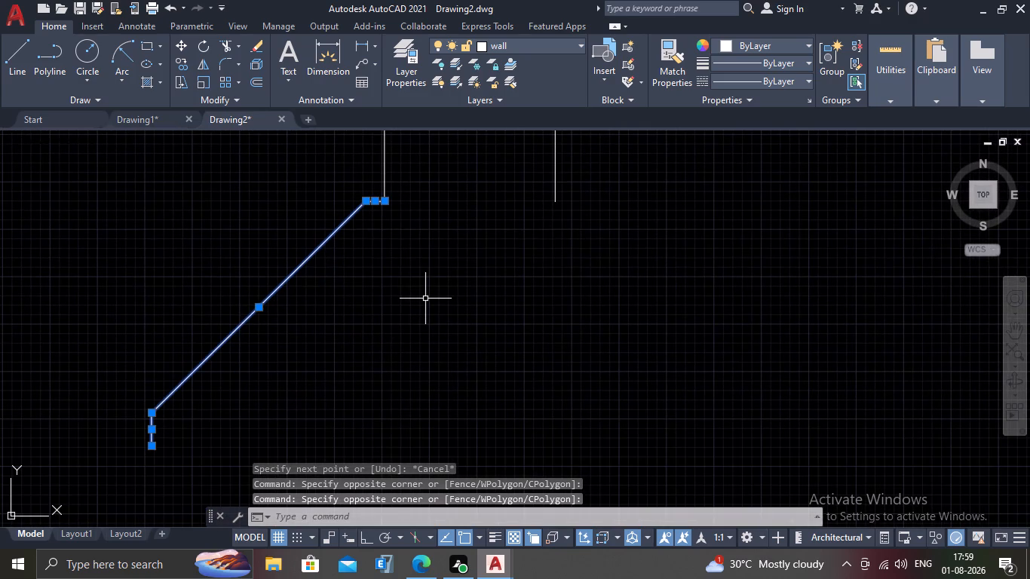
pyautogui.write('MI')
pyautogui.press('Return')
pyautogui.click(459, 201)
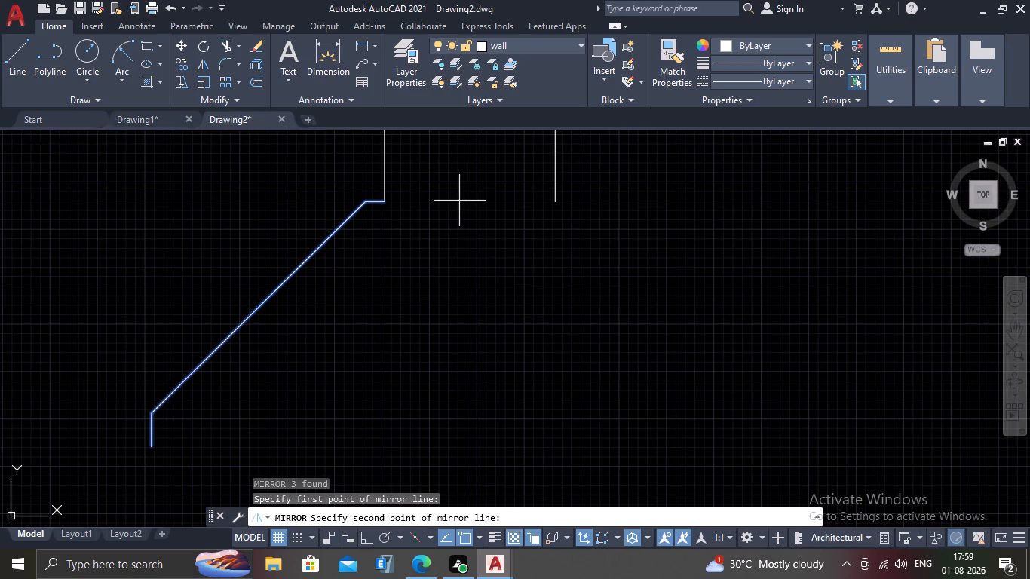
pyautogui.click(362, 537)
pyautogui.click(435, 436)
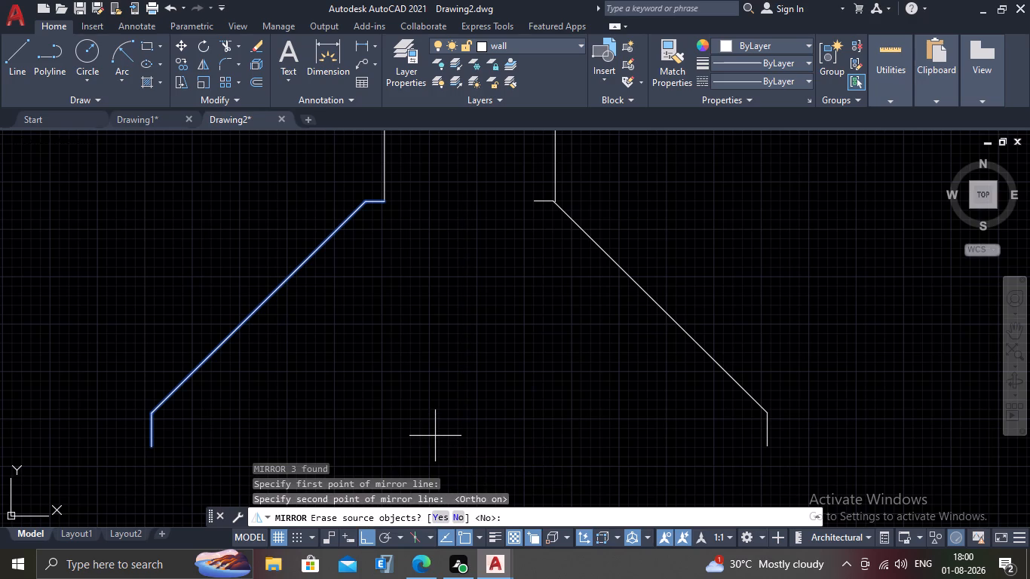
pyautogui.press('n')
pyautogui.press('Return')
# Move the three mirrored footing lines so the short horizontal's inner end meets the lower end of the right wall line.
pyautogui.click(726, 272)
pyautogui.click(625, 397)
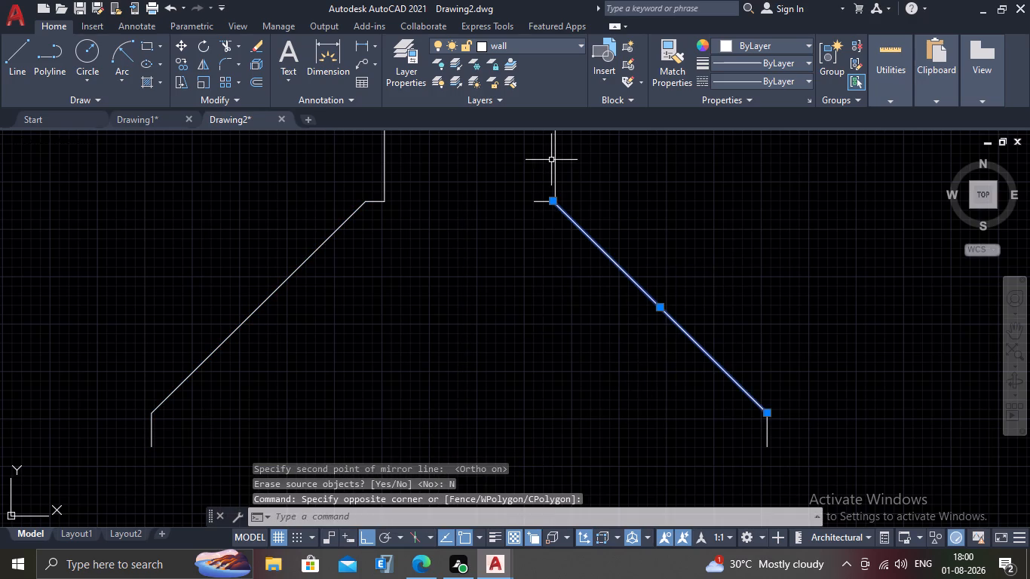
pyautogui.scroll(2, 551, 159)
pyautogui.moveTo(522, 259); pyautogui.dragTo(520, 273)
pyautogui.click(492, 333)
pyautogui.scroll(-2, 492, 333)
pyautogui.moveTo(627, 474); pyautogui.dragTo(603, 430, button='middle')
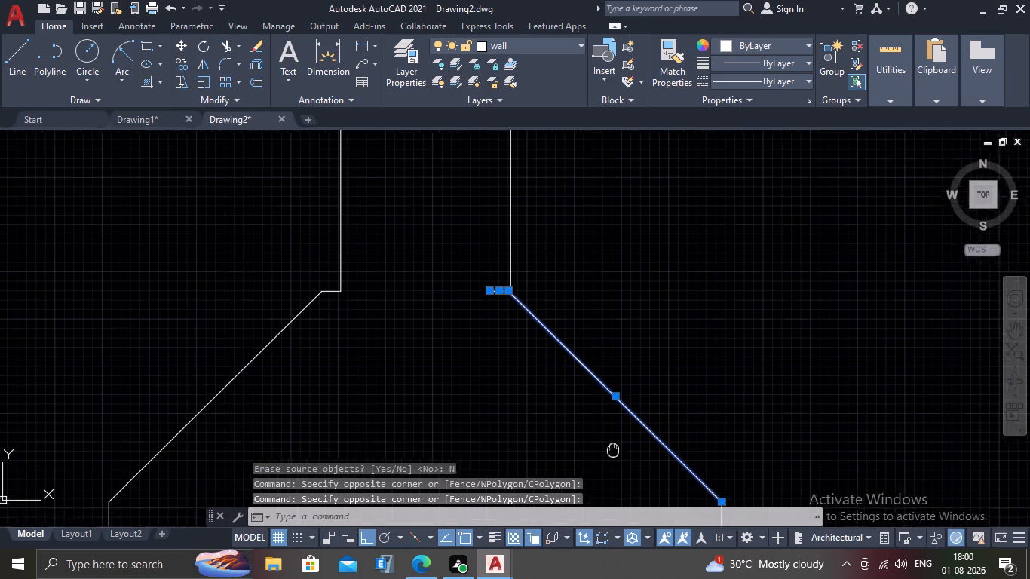
pyautogui.moveTo(603, 430); pyautogui.dragTo(595, 228, button='middle')
pyautogui.click(718, 271)
pyautogui.click(663, 309)
pyautogui.scroll(-3, 663, 309)
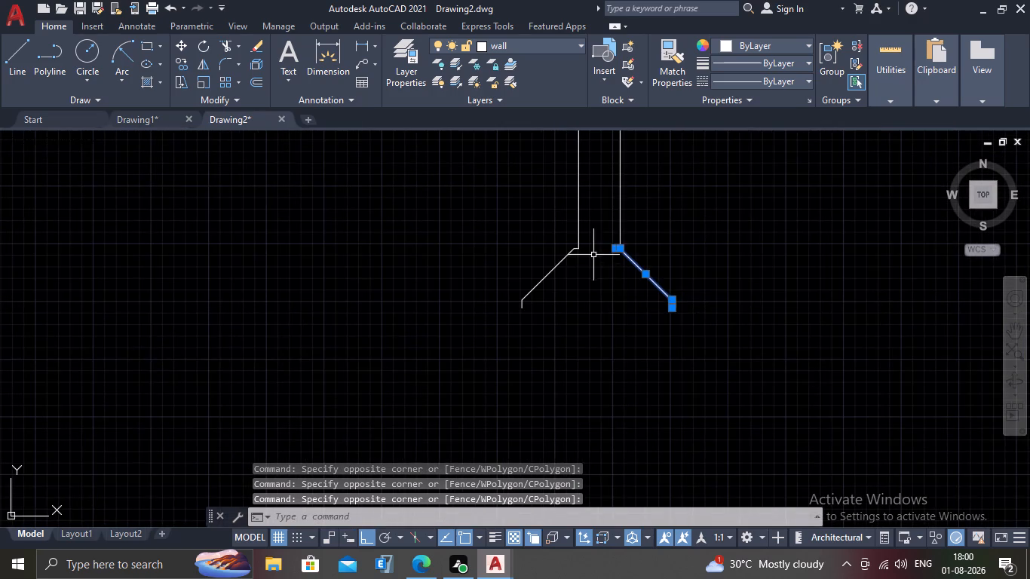
pyautogui.scroll(3, 597, 248)
pyautogui.press('m')
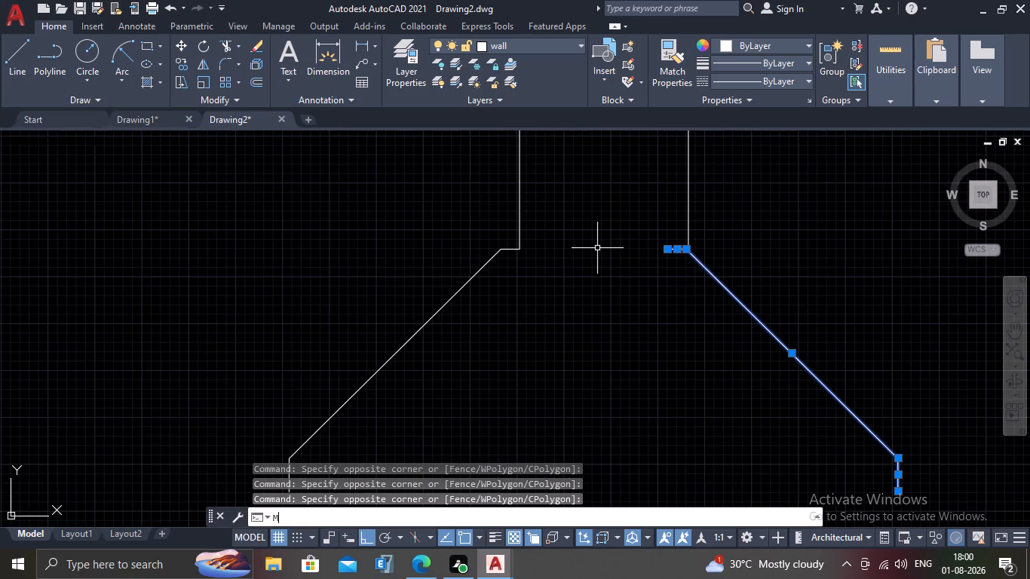
pyautogui.press('Return')
pyautogui.scroll(2, 669, 236)
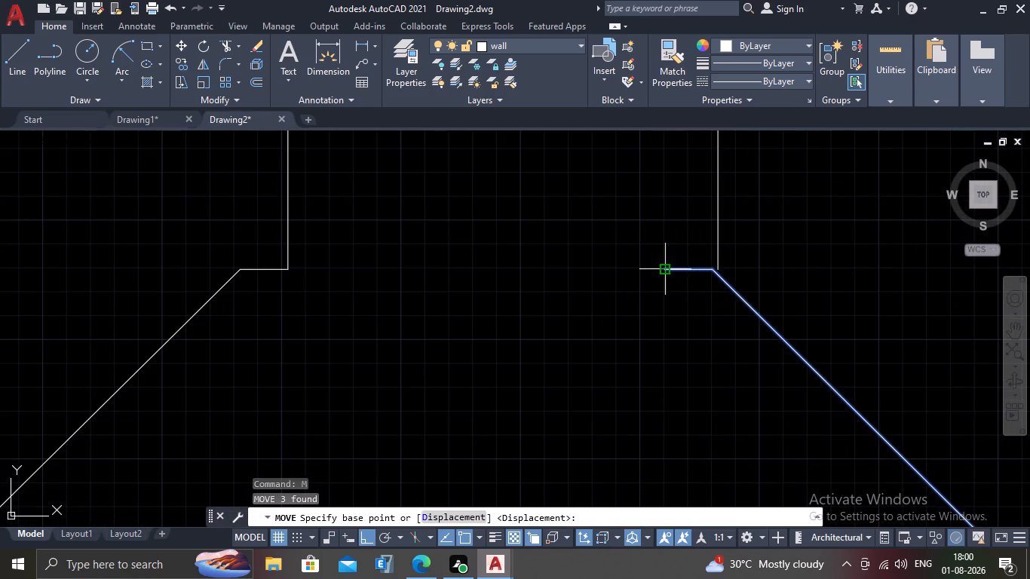
pyautogui.click(667, 268)
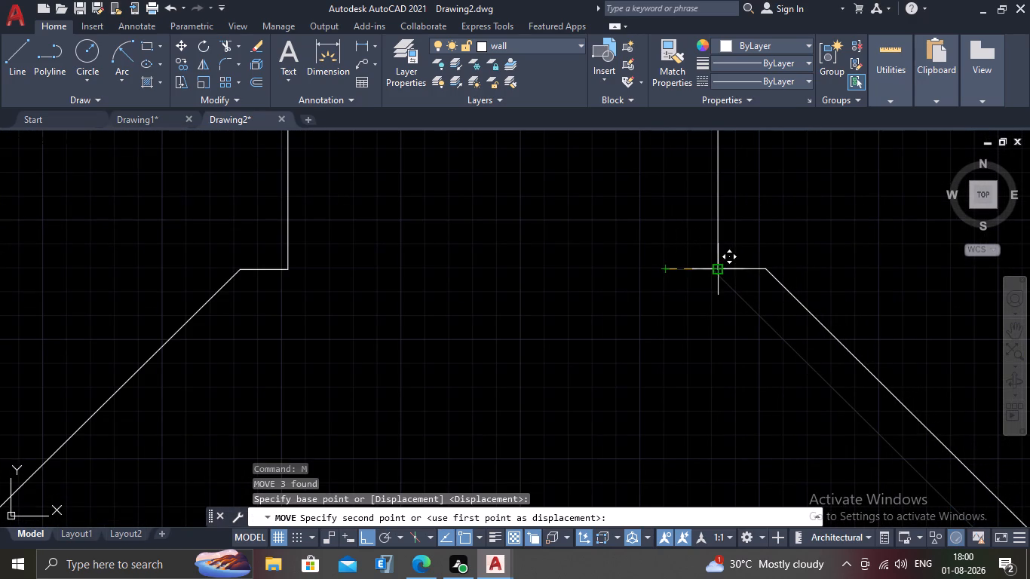
pyautogui.click(719, 271)
pyautogui.press('Escape')
# Draw a horizontal line below the two footing halves, running past both short vertical lines.
pyautogui.scroll(-3, 719, 271)
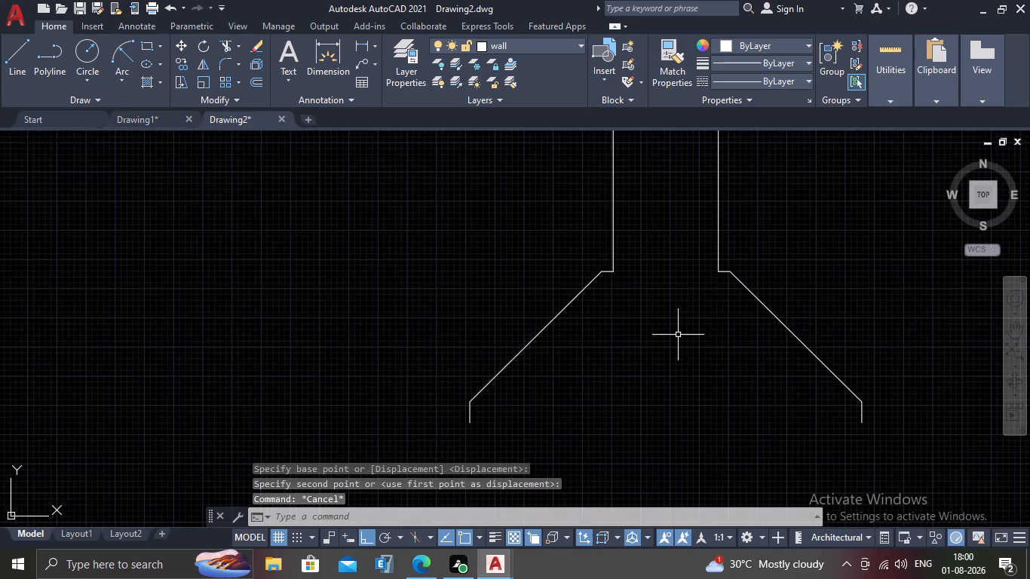
pyautogui.scroll(-1, 676, 337)
pyautogui.scroll(-2, 654, 400)
pyautogui.scroll(2, 671, 407)
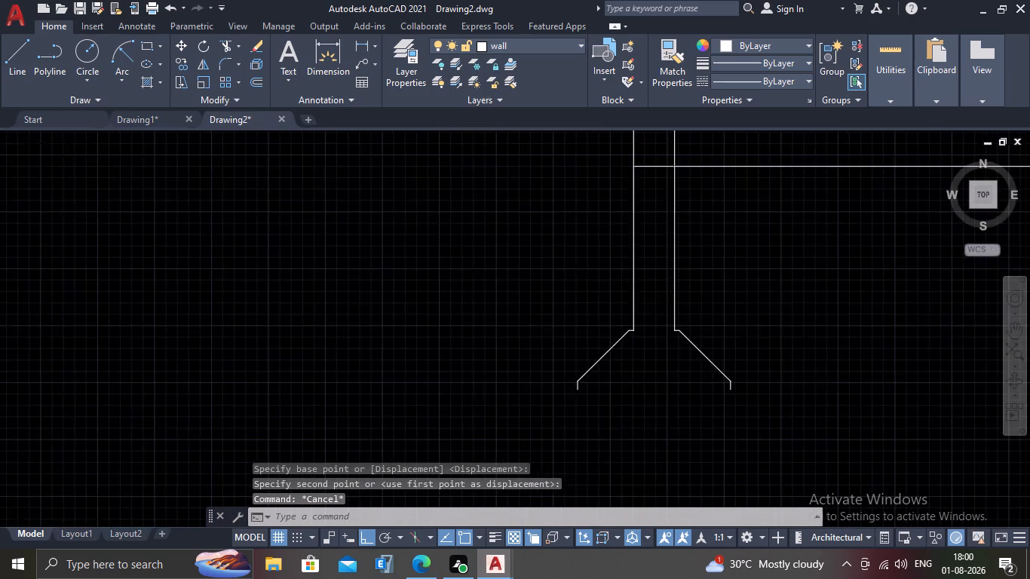
pyautogui.scroll(2, 664, 386)
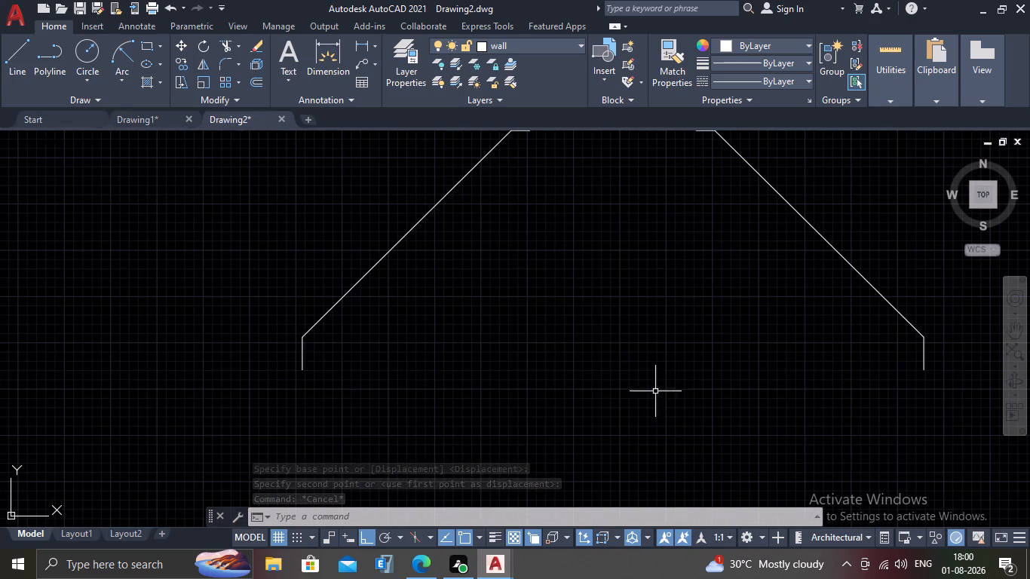
pyautogui.scroll(-2, 458, 417)
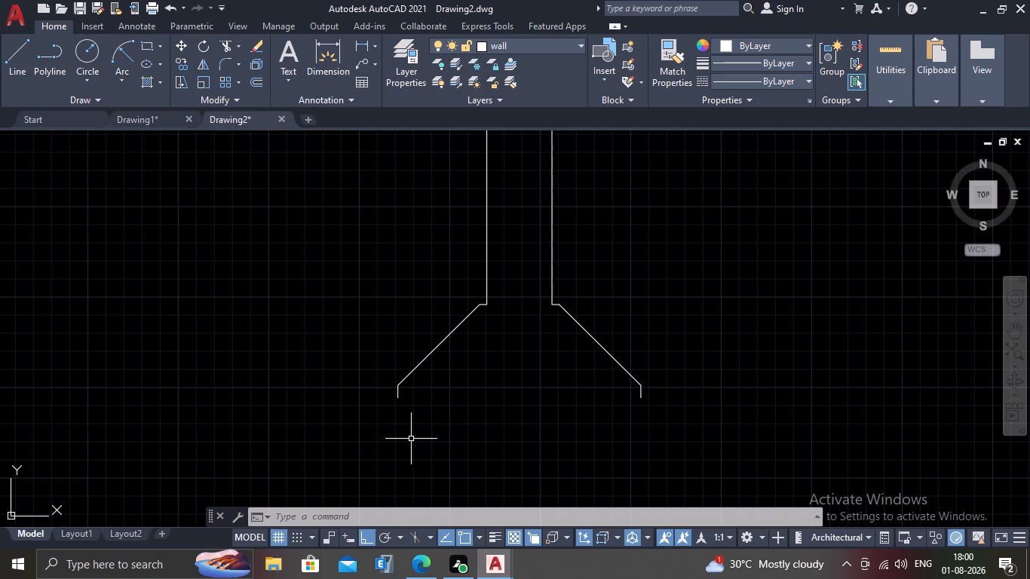
pyautogui.scroll(-3, 410, 440)
pyautogui.scroll(2, 436, 440)
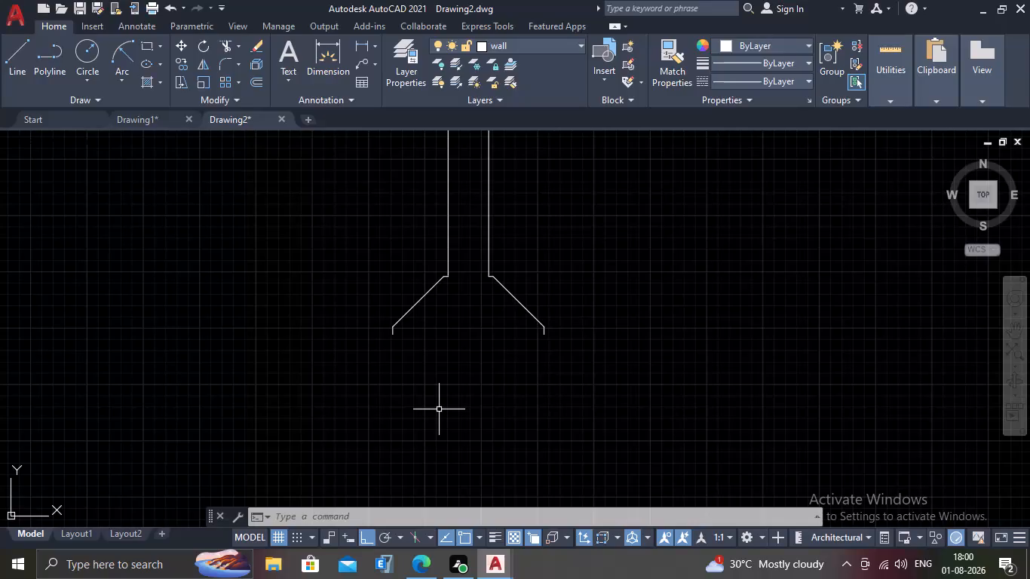
pyautogui.scroll(2, 440, 386)
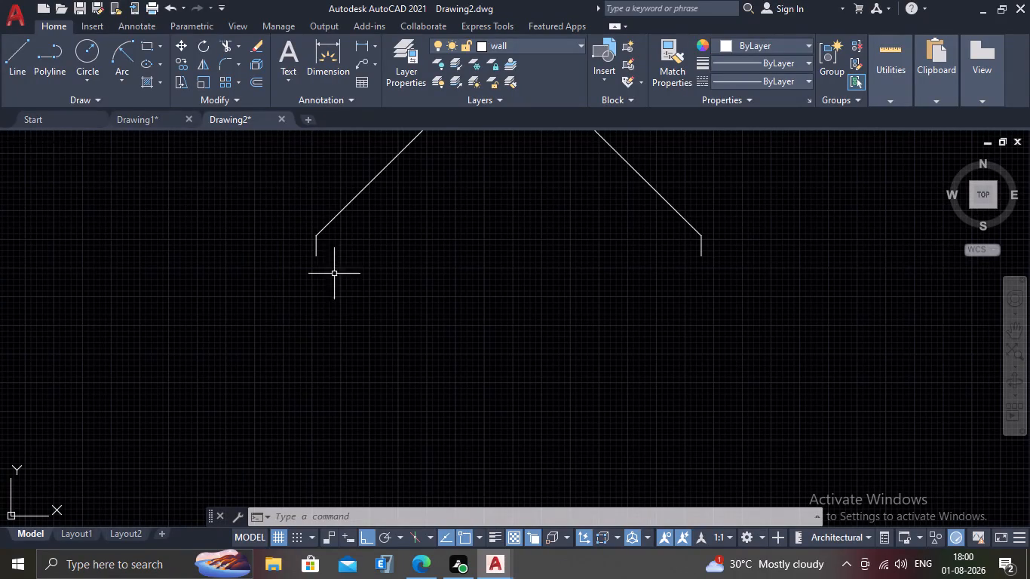
pyautogui.press('l')
pyautogui.press('Return')
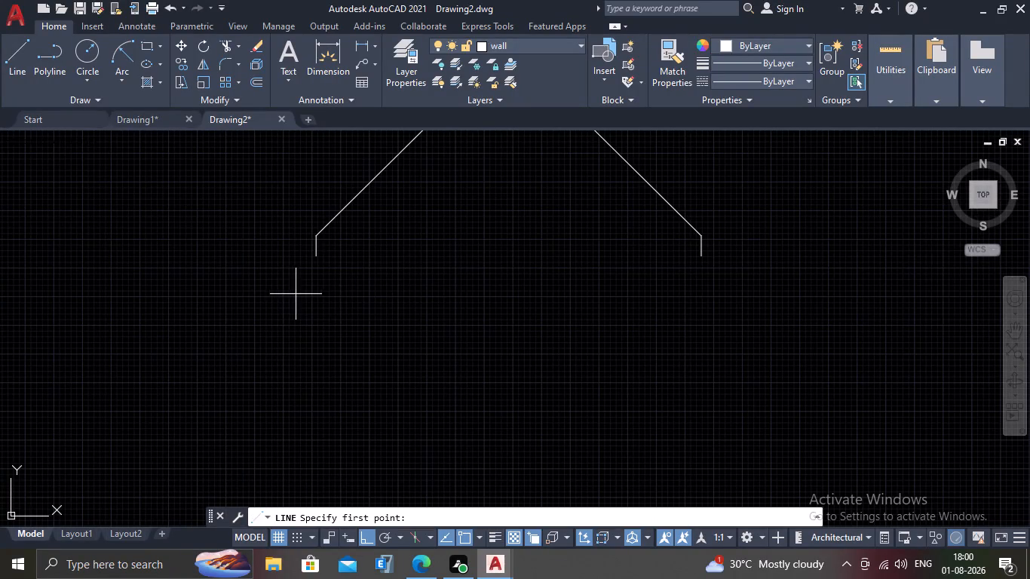
pyautogui.click(284, 294)
pyautogui.click(788, 380)
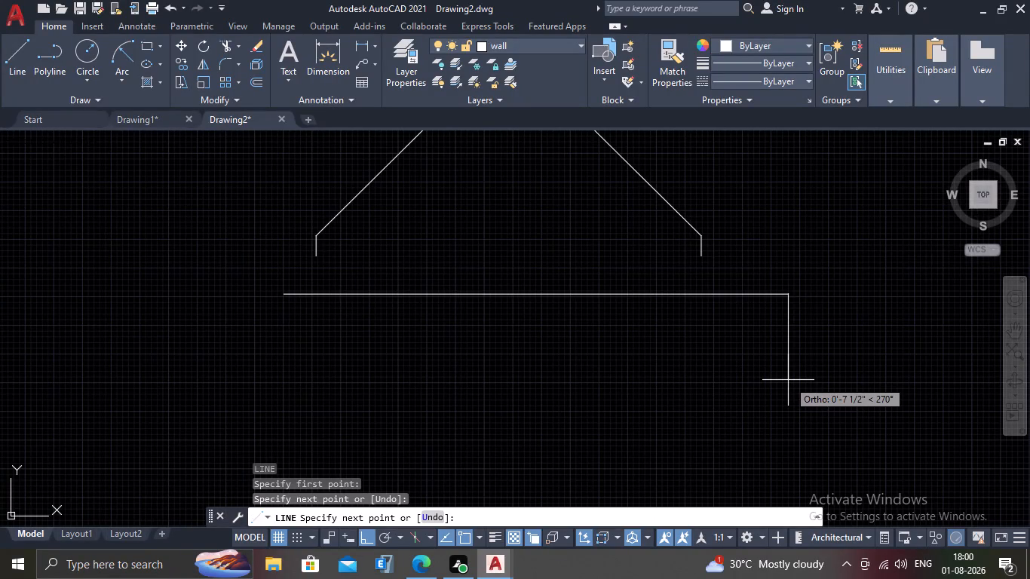
pyautogui.press('Escape')
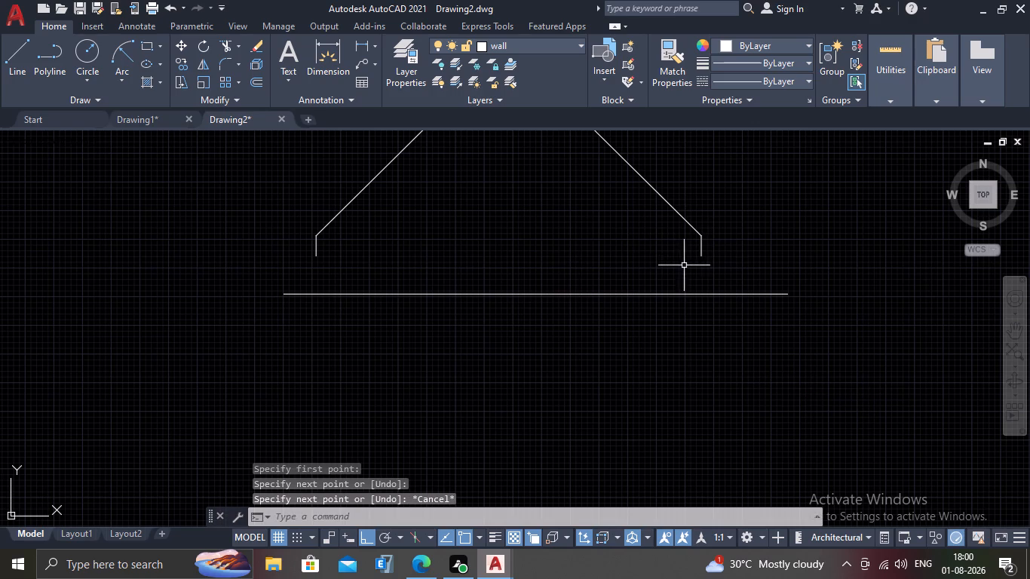
# Extend both short vertical footing lines down to the horizontal base line.
pyautogui.write('EX')
pyautogui.press('Return')
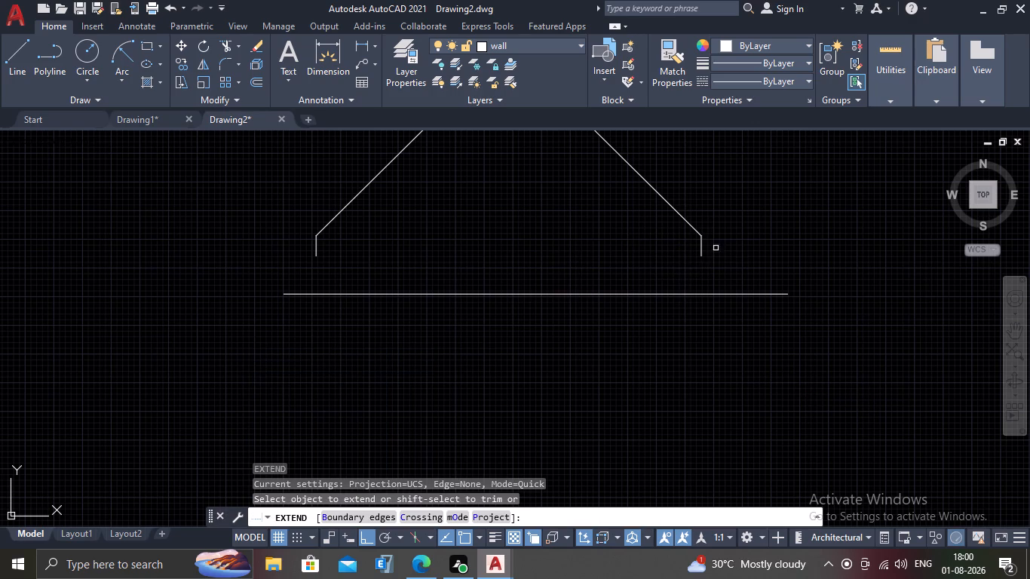
pyautogui.click(702, 248)
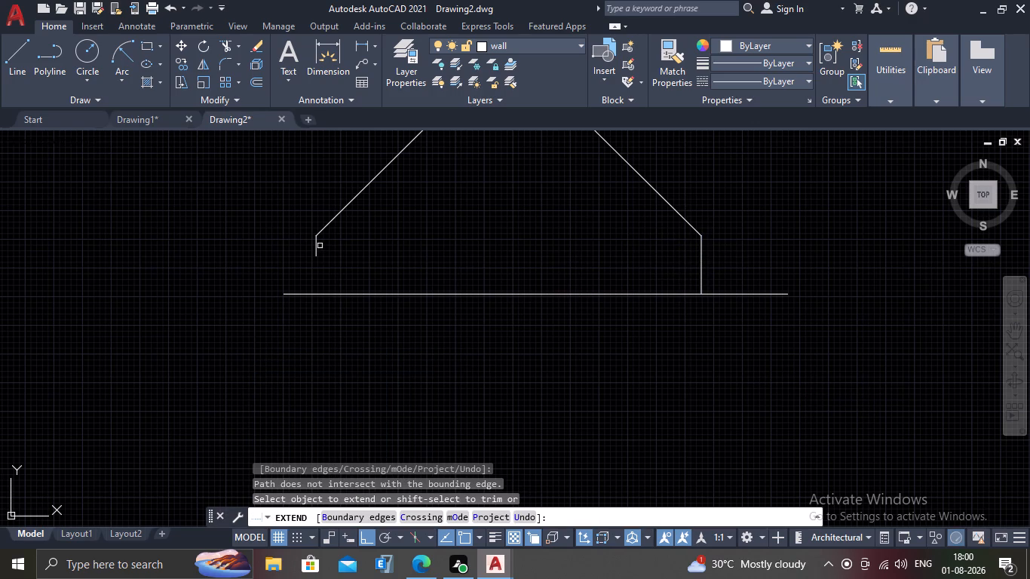
pyautogui.doubleClick(316, 250)
pyautogui.press('Escape')
# Trim the base line's overhanging ends outside the two vertical footing edges.
pyautogui.press('r')
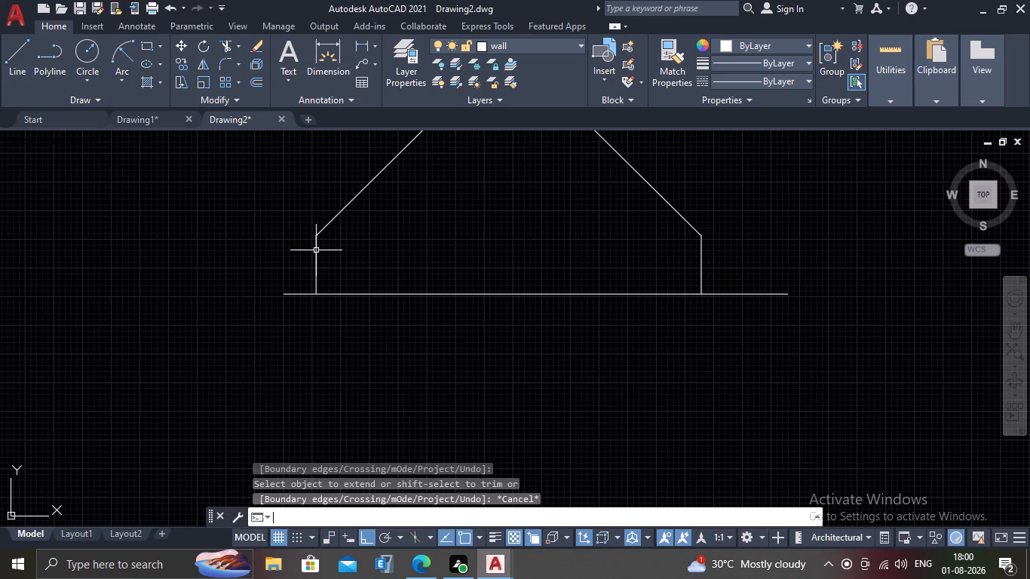
pyautogui.press('BackSpace')
pyautogui.write('TR')
pyautogui.press('Return')
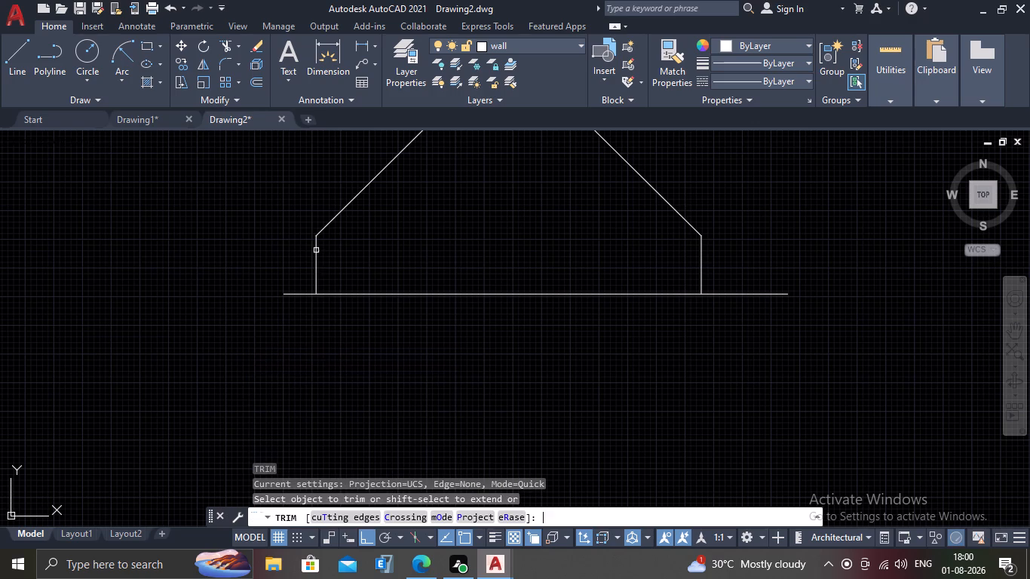
pyautogui.moveTo(308, 269); pyautogui.dragTo(307, 276)
pyautogui.click(299, 315)
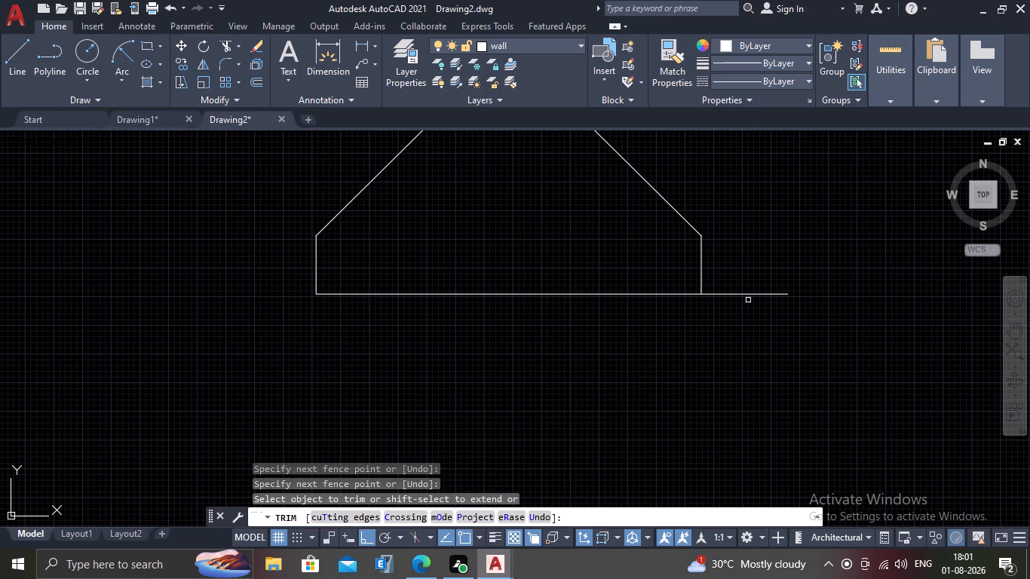
pyautogui.moveTo(728, 277); pyautogui.dragTo(730, 289)
pyautogui.click(736, 332)
pyautogui.press('Escape')
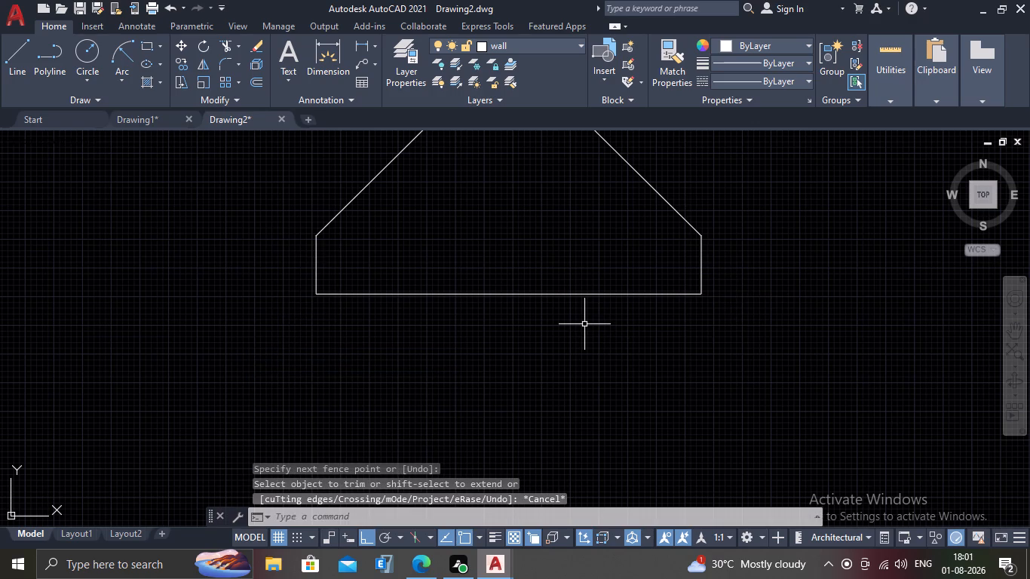
# Offset the footing's base line 2" downward.
pyautogui.press('o')
pyautogui.press('Return')
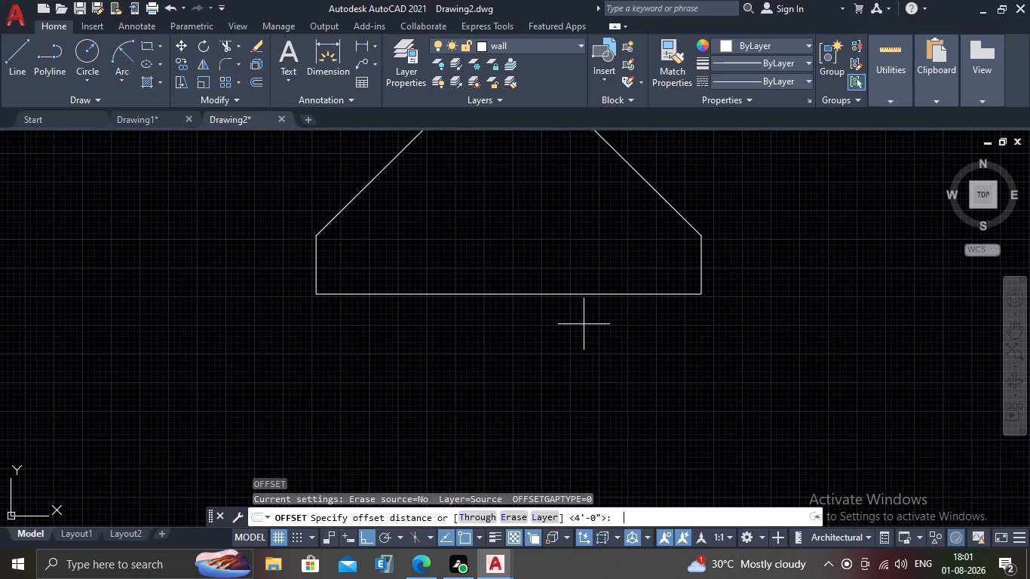
pyautogui.press('2')
pyautogui.hotkey('shift', '"')
pyautogui.press('Return')
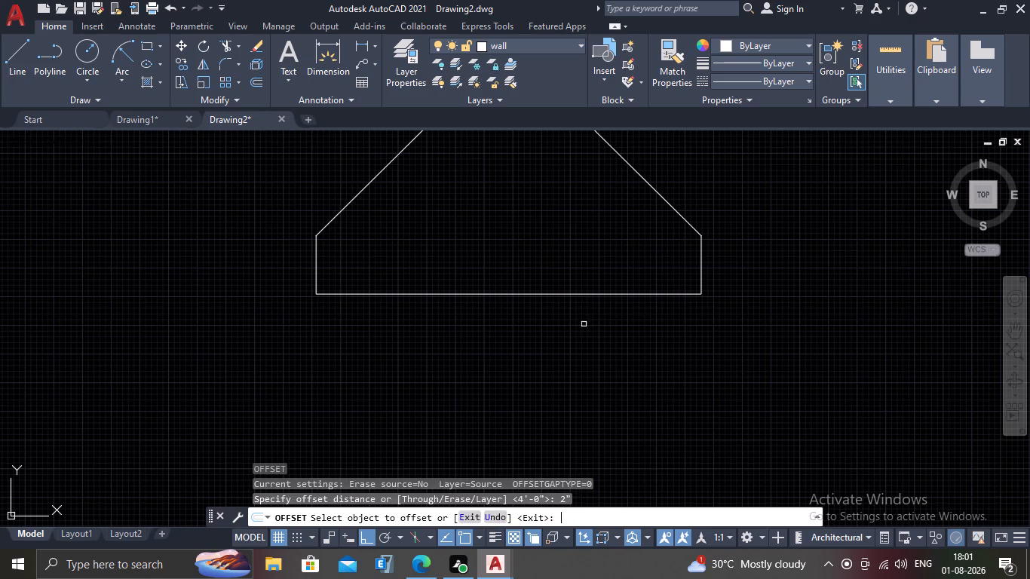
pyautogui.moveTo(596, 294); pyautogui.dragTo(597, 305)
pyautogui.moveTo(588, 351); pyautogui.dragTo(588, 373)
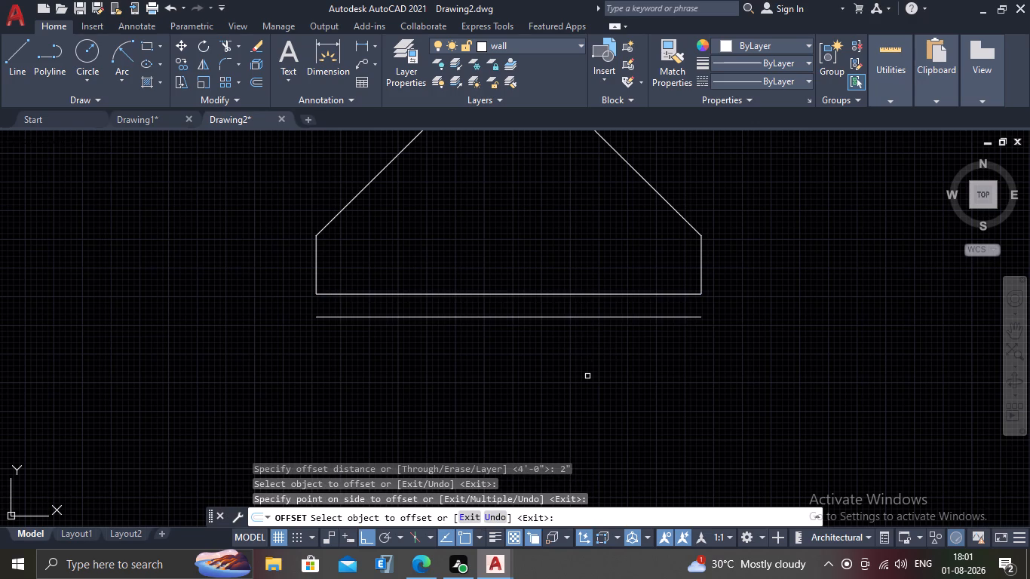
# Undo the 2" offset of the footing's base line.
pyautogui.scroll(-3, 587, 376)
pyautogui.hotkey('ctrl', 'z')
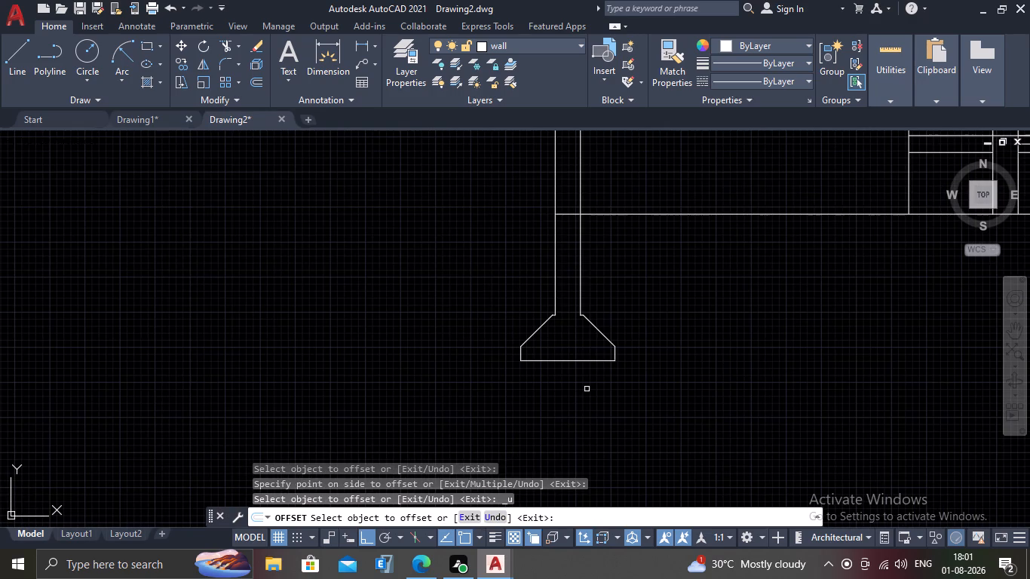
# Offset the footing's base line 1" downward.
pyautogui.scroll(1, 586, 370)
pyautogui.press('Escape')
pyautogui.press('o')
pyautogui.press('Return')
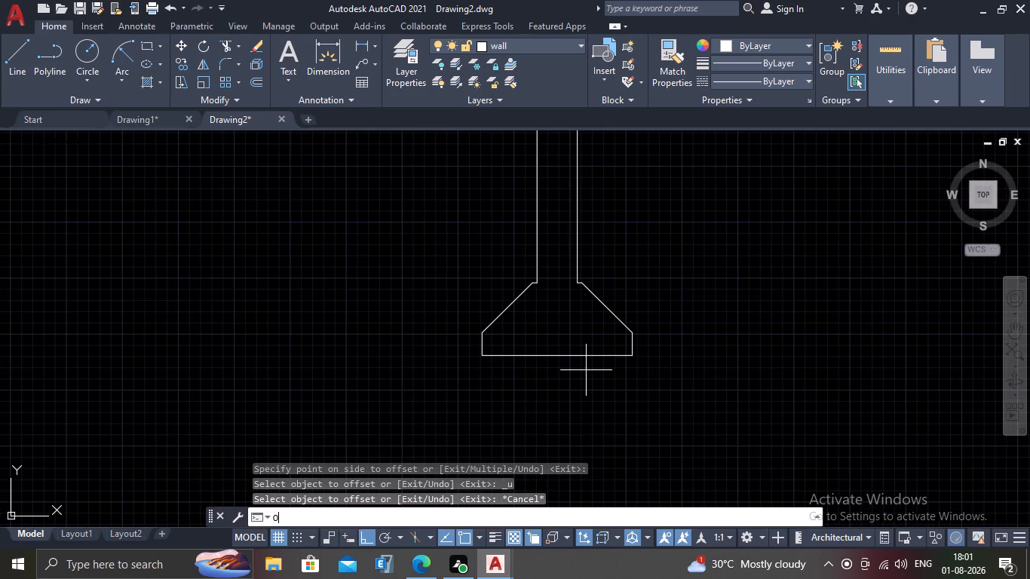
pyautogui.write('1"')
pyautogui.press('Return')
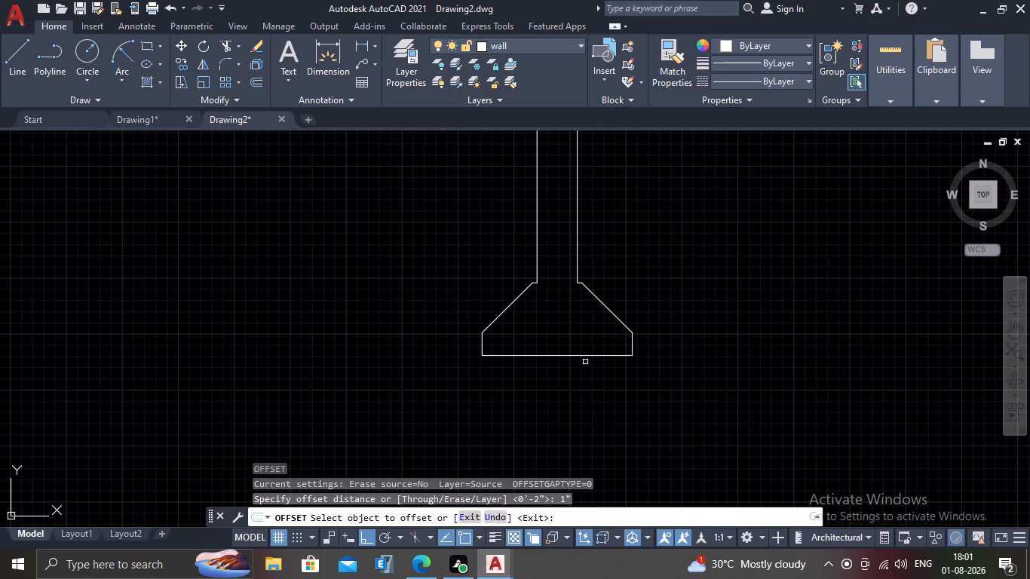
pyautogui.scroll(2, 585, 362)
pyautogui.click(575, 348)
pyautogui.click(572, 356)
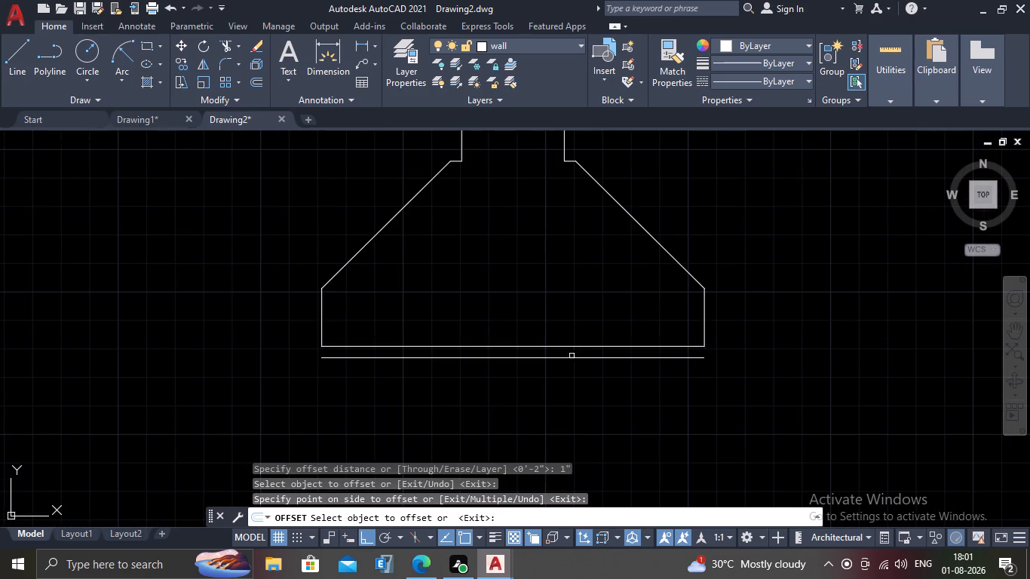
pyautogui.press('Escape')
# Fillet the base line with its parallel copy below at both ends to close the strip with rounded caps.
pyautogui.press('f')
pyautogui.press('Return')
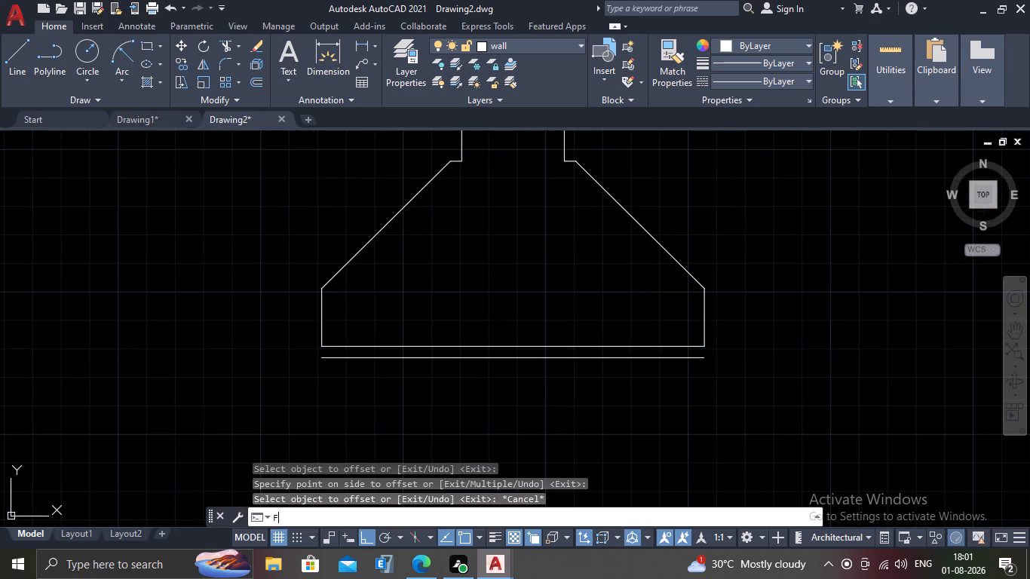
pyautogui.scroll(2, 358, 346)
pyautogui.click(305, 348)
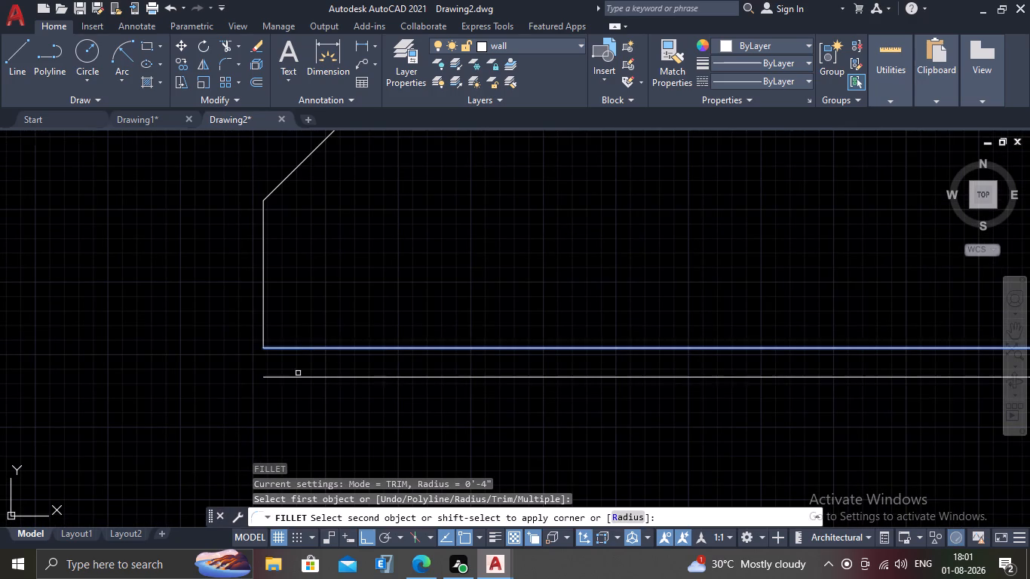
pyautogui.click(299, 375)
pyautogui.scroll(-3, 266, 414)
pyautogui.scroll(2, 529, 425)
pyautogui.press('Return')
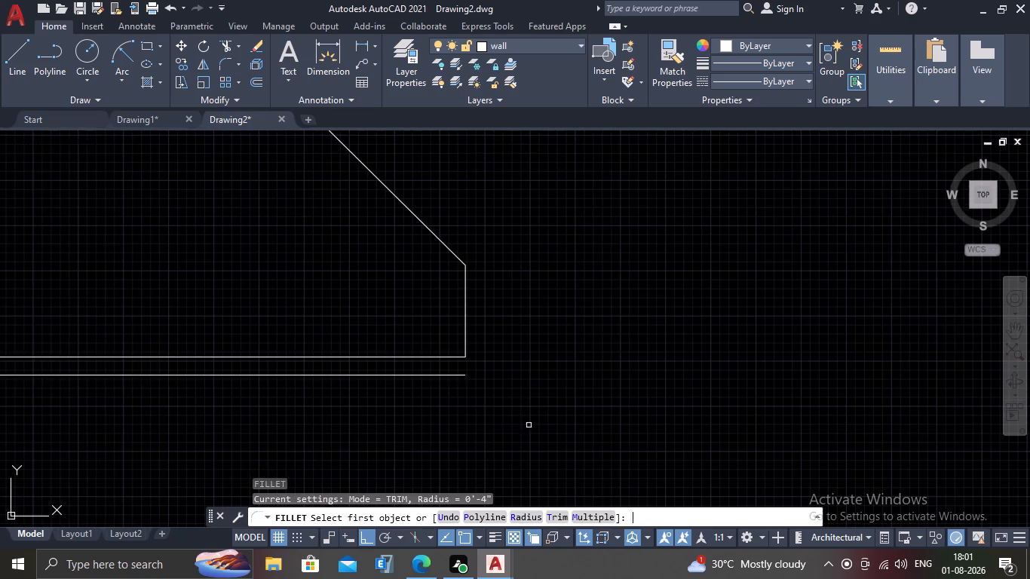
pyautogui.scroll(2, 471, 360)
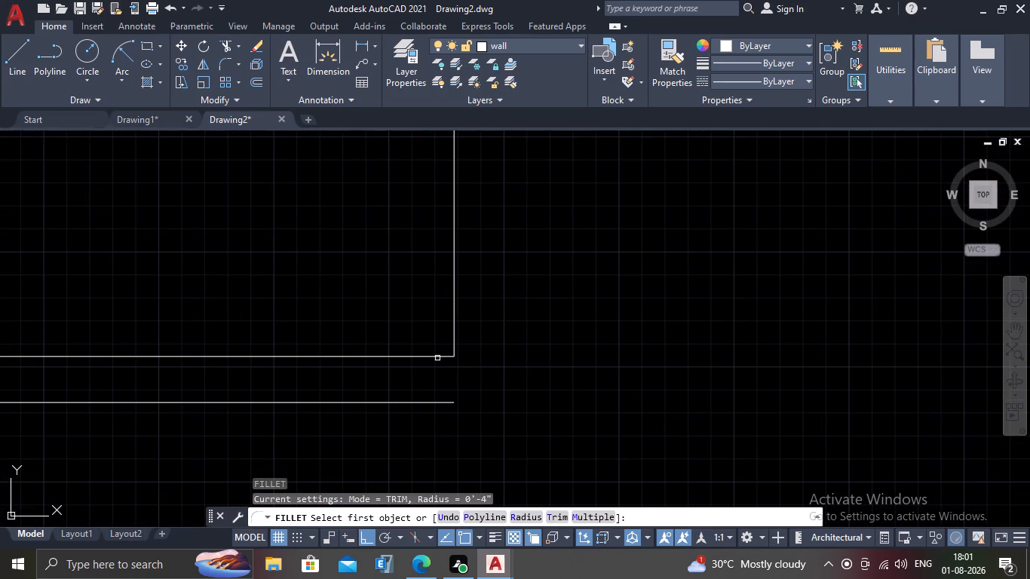
pyautogui.click(437, 357)
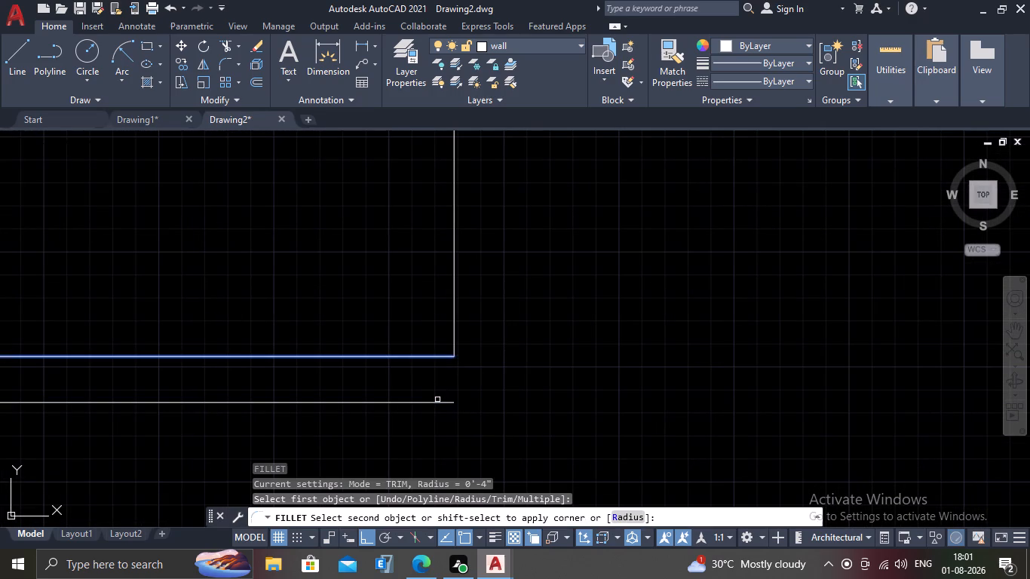
pyautogui.click(440, 403)
pyautogui.press('Escape')
pyautogui.scroll(-3, 440, 403)
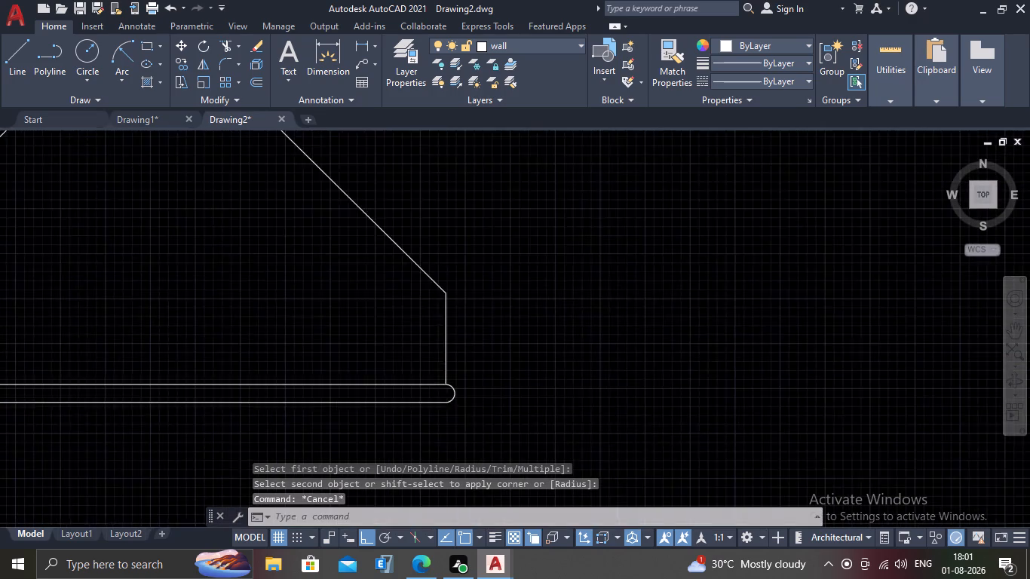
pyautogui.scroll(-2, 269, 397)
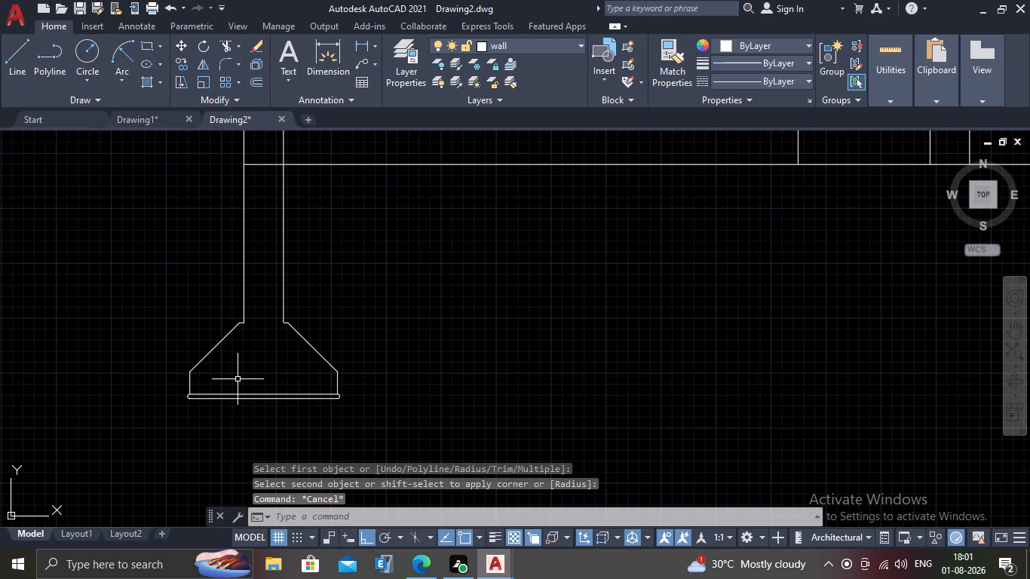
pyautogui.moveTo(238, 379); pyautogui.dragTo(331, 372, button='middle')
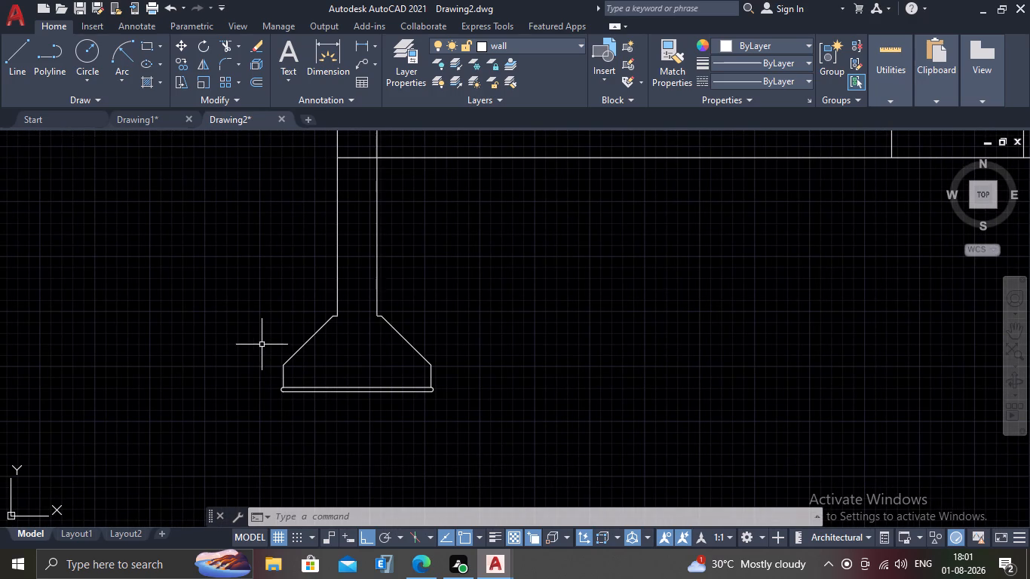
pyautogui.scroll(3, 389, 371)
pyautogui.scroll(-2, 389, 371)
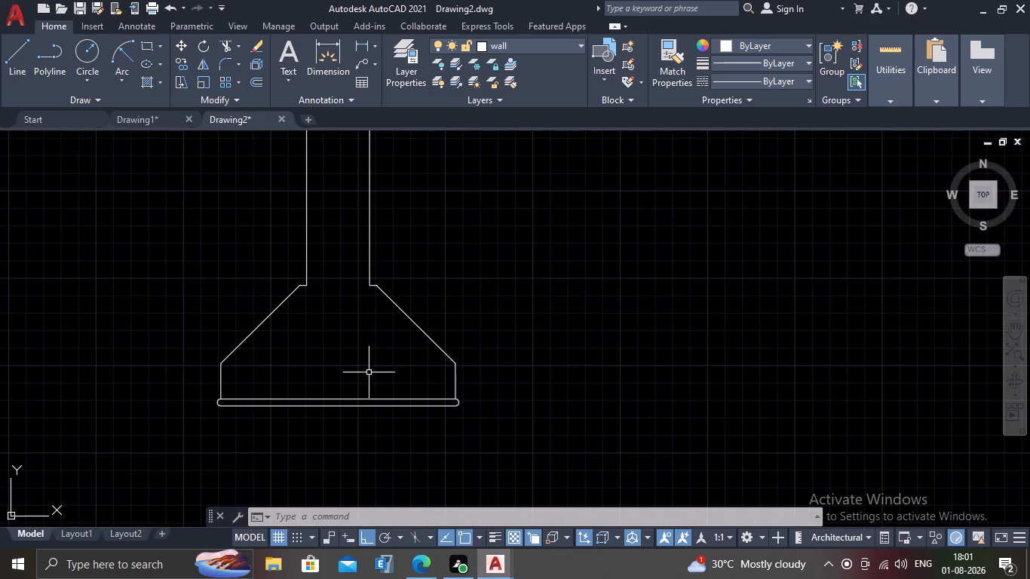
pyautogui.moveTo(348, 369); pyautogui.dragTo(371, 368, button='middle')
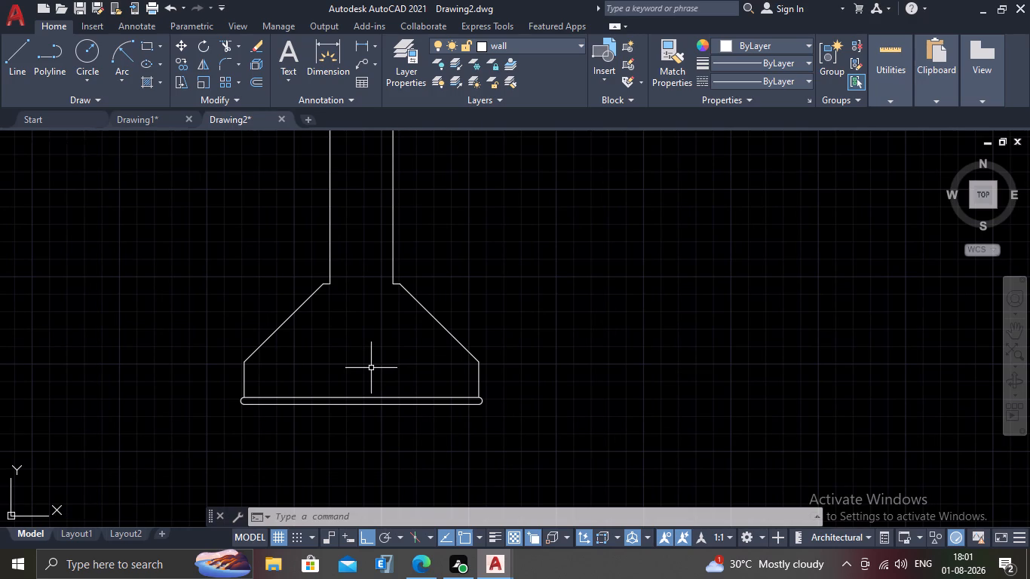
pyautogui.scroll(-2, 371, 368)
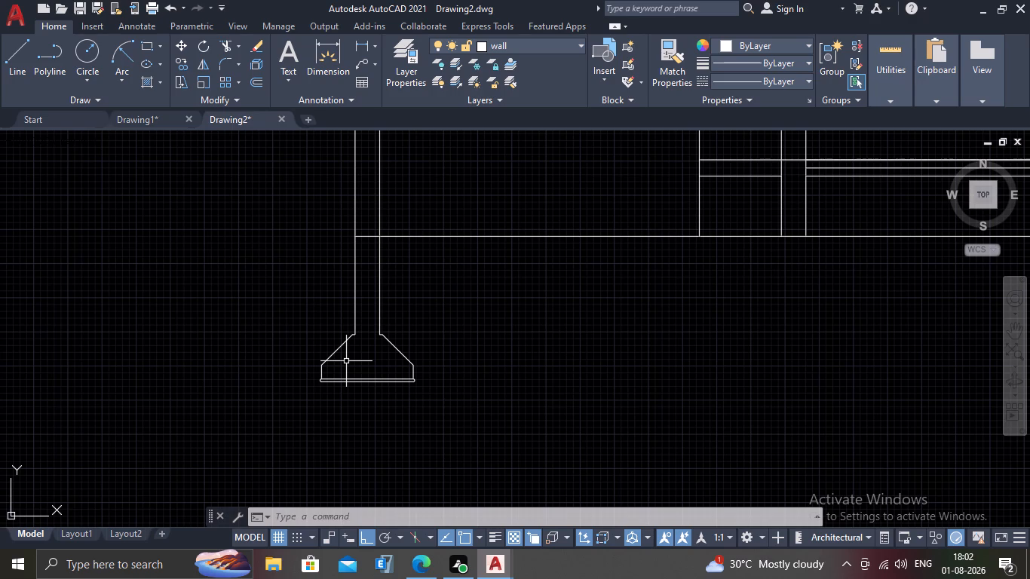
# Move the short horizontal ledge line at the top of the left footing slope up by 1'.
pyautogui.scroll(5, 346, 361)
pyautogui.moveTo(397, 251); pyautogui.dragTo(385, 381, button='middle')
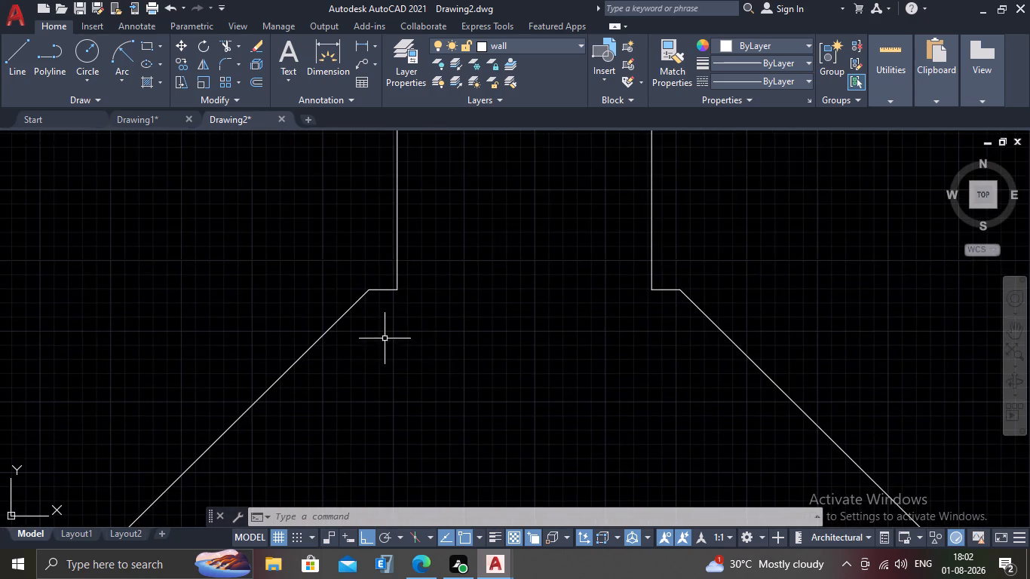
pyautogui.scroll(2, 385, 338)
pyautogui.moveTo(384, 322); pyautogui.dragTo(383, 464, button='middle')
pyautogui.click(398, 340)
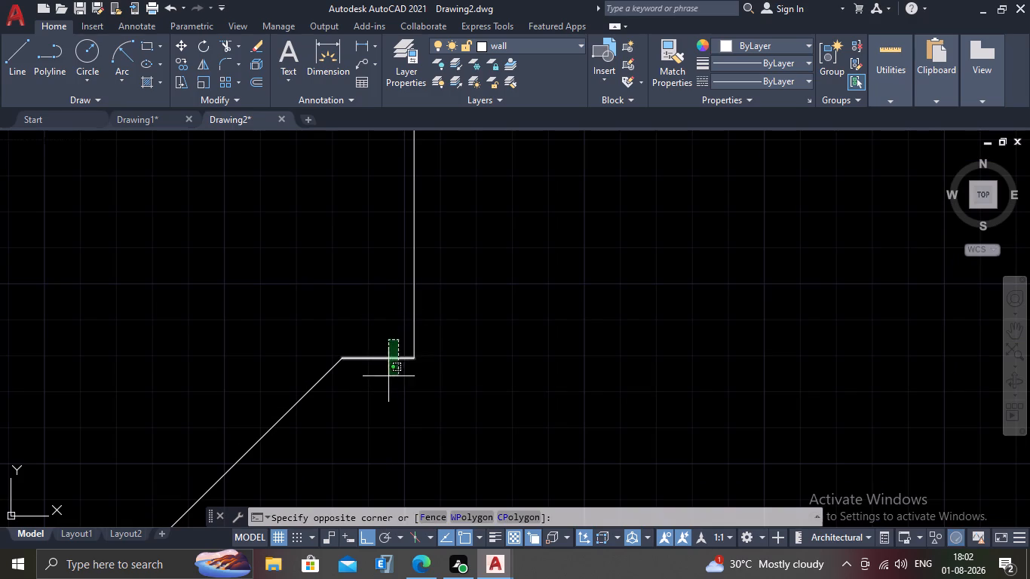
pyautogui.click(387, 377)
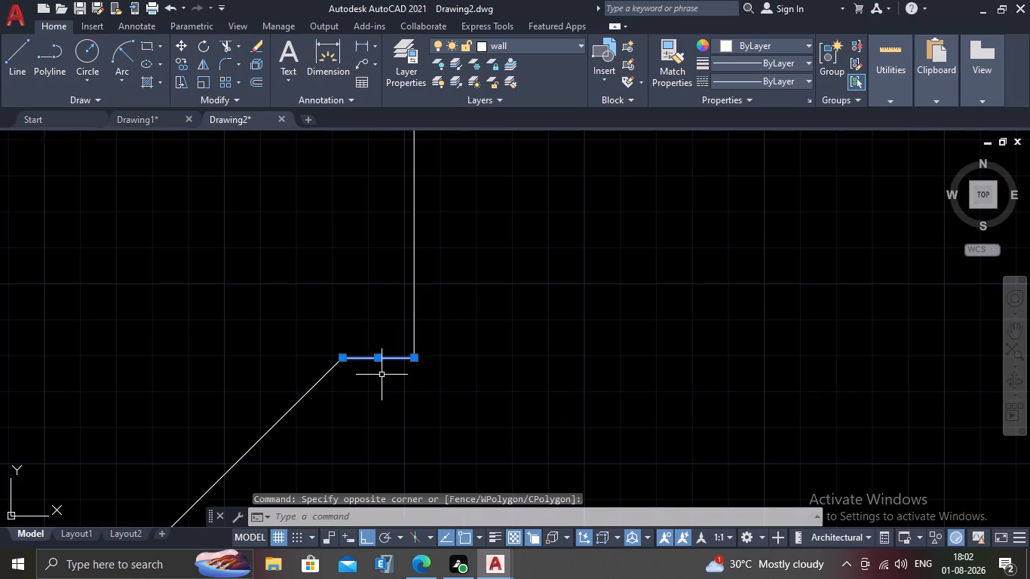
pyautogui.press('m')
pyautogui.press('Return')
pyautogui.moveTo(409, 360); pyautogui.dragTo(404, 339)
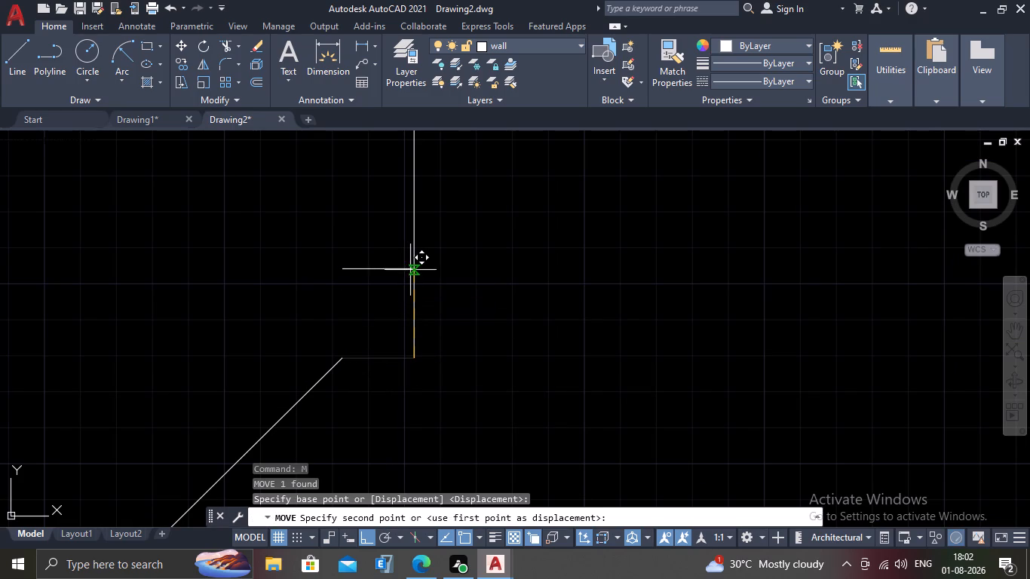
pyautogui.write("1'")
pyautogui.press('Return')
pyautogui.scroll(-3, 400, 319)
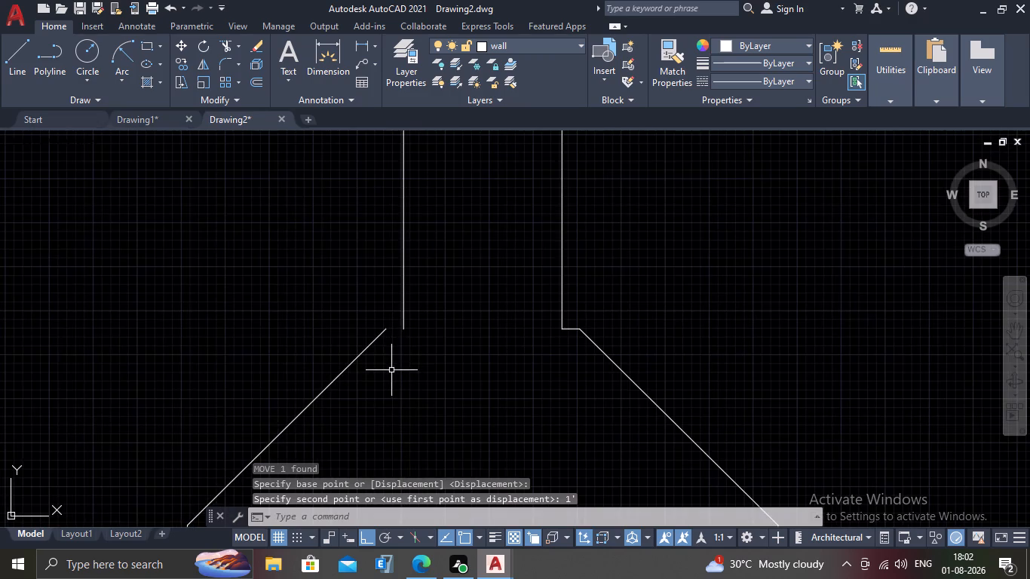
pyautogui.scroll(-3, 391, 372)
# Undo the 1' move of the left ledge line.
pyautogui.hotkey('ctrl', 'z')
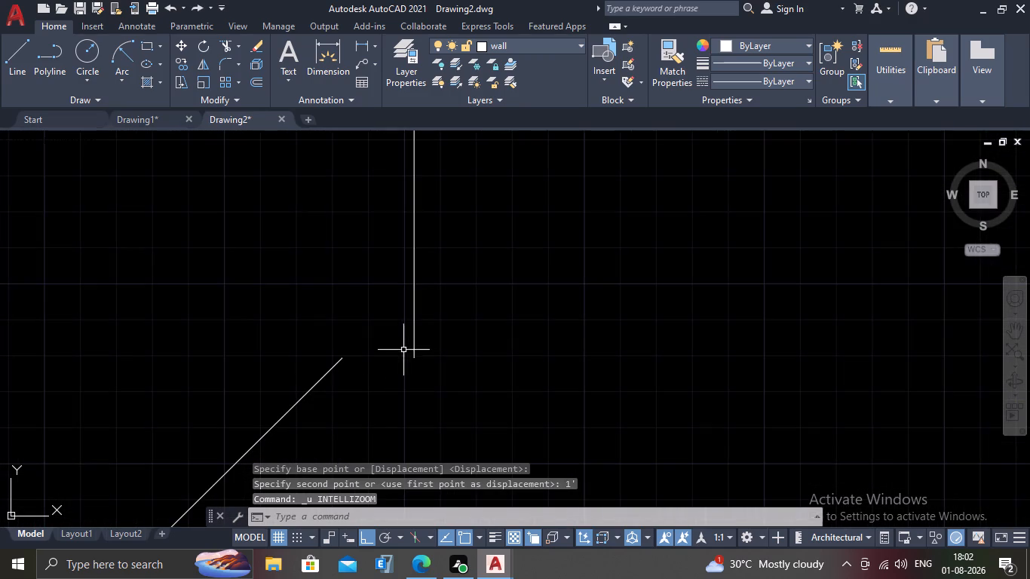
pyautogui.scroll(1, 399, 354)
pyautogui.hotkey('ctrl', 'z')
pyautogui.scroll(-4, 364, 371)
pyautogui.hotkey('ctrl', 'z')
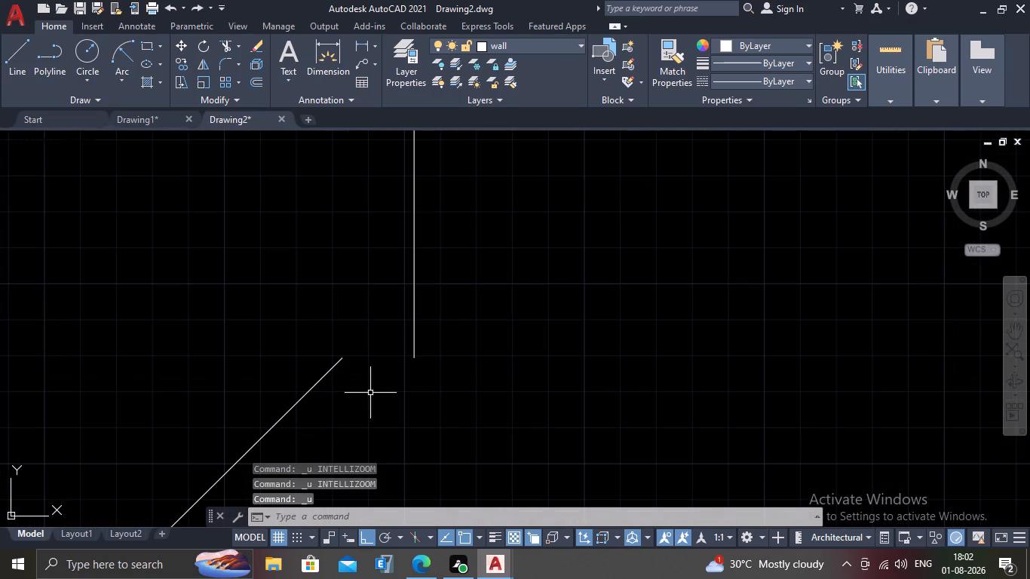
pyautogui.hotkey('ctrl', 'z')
# Move the short horizontal ledge line above the left footing slope up by 1".
pyautogui.click(385, 338)
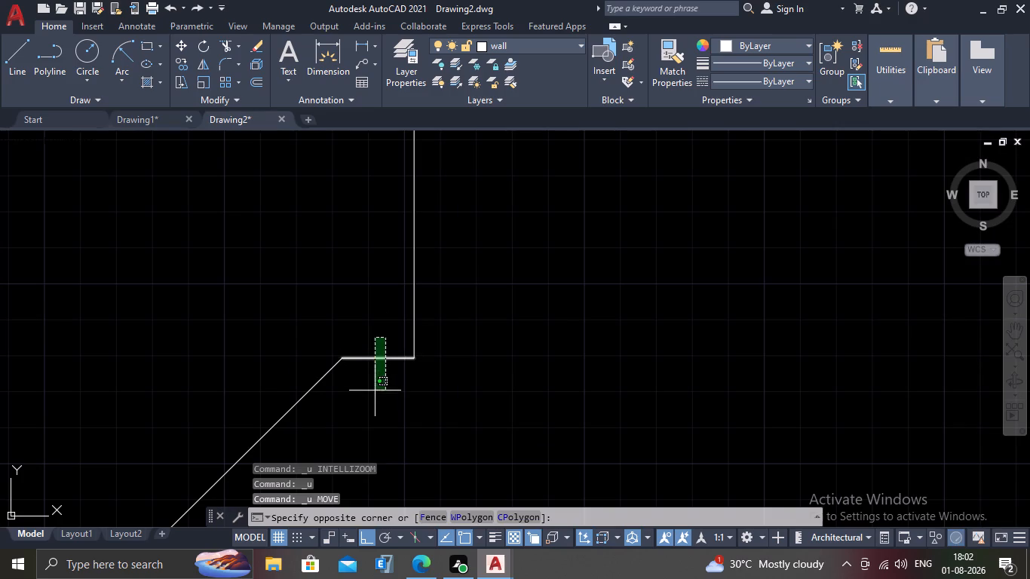
pyautogui.click(375, 391)
pyautogui.press('m')
pyautogui.press('Return')
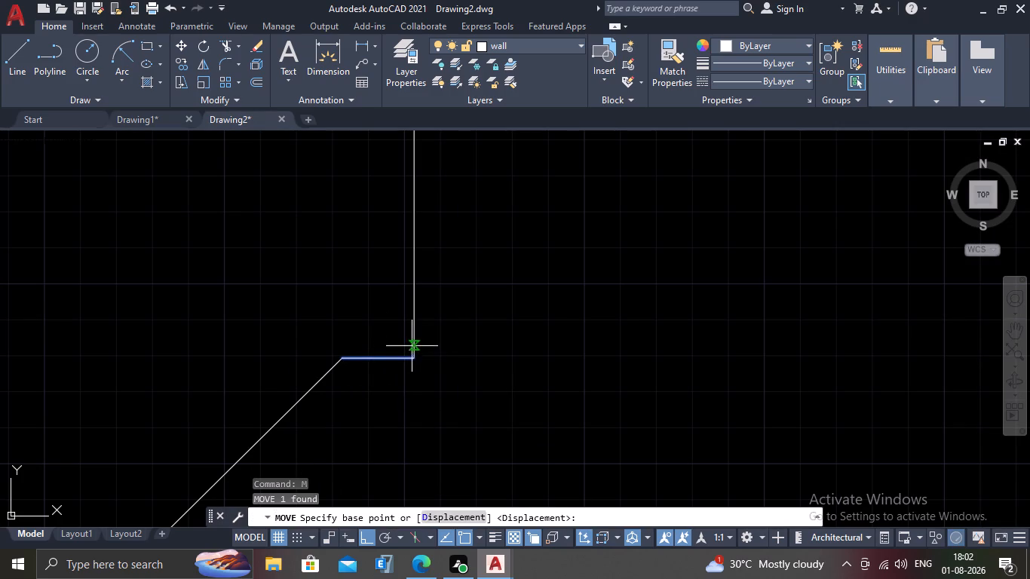
pyautogui.click(412, 354)
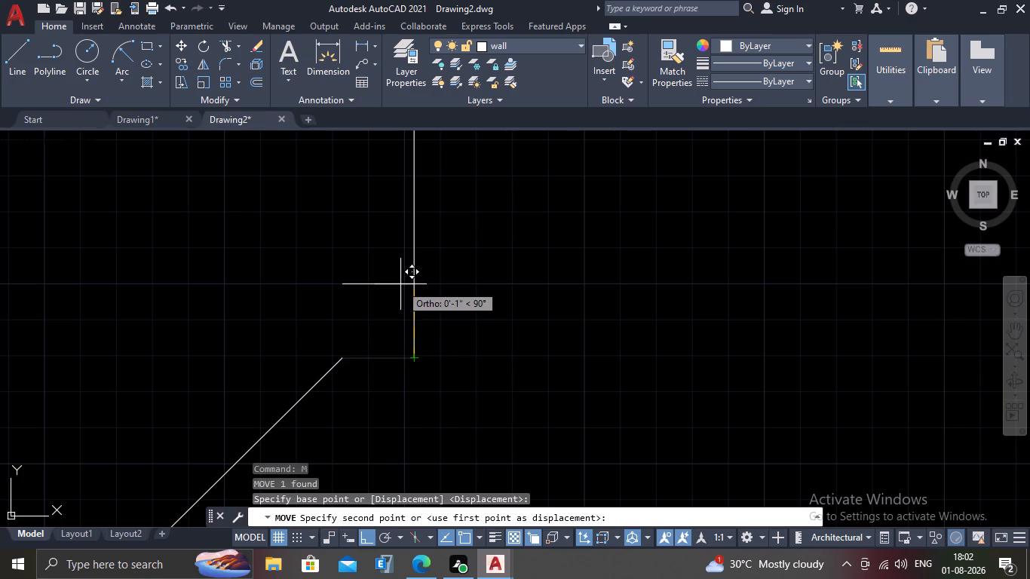
pyautogui.press('1')
pyautogui.hotkey('shift', '"')
pyautogui.press('Return')
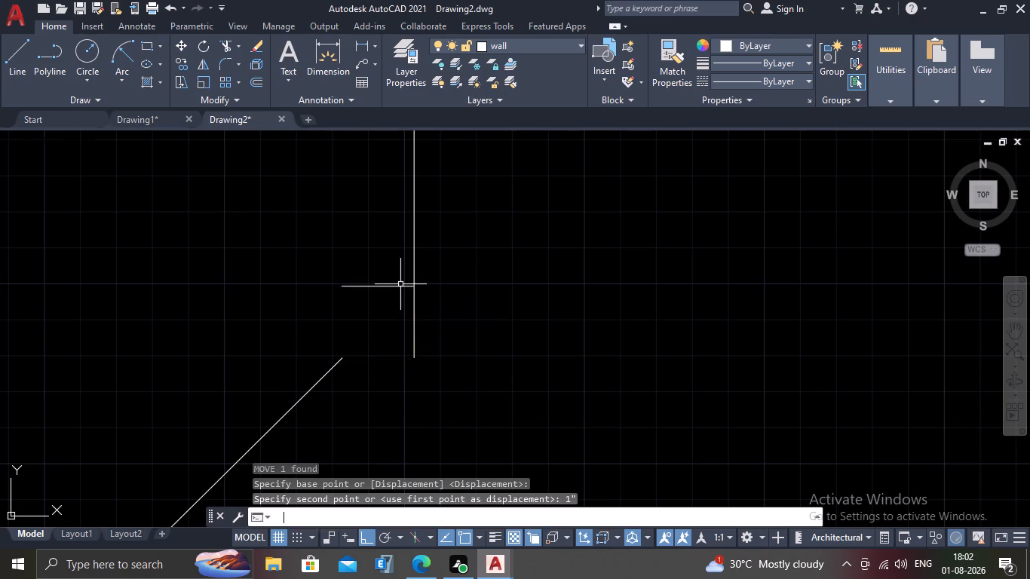
# Draw a vertical line from the raised left ledge's outer end down to the top of the left slope.
pyautogui.press('l')
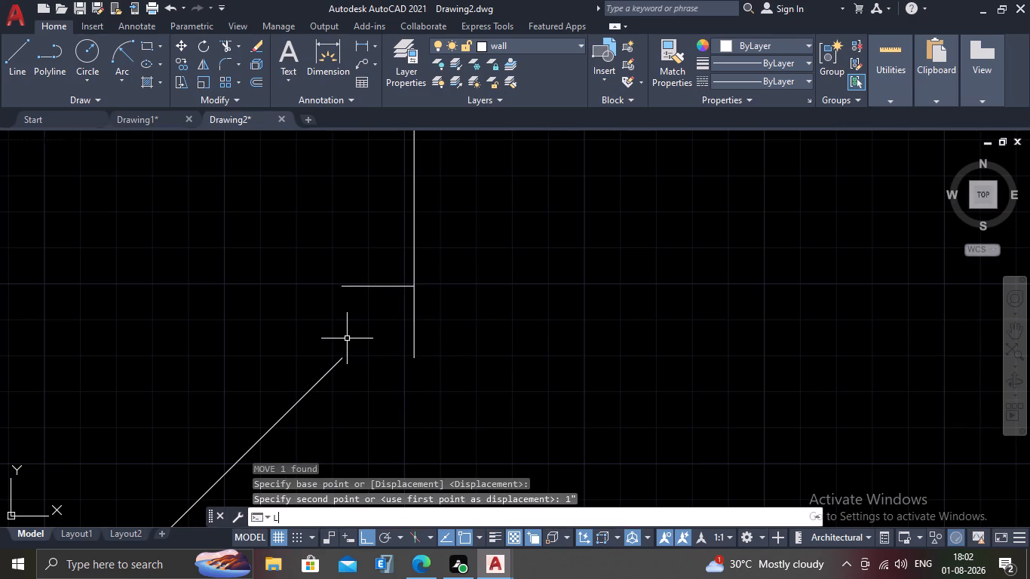
pyautogui.press('Return')
pyautogui.moveTo(342, 289); pyautogui.dragTo(347, 313)
pyautogui.click(346, 357)
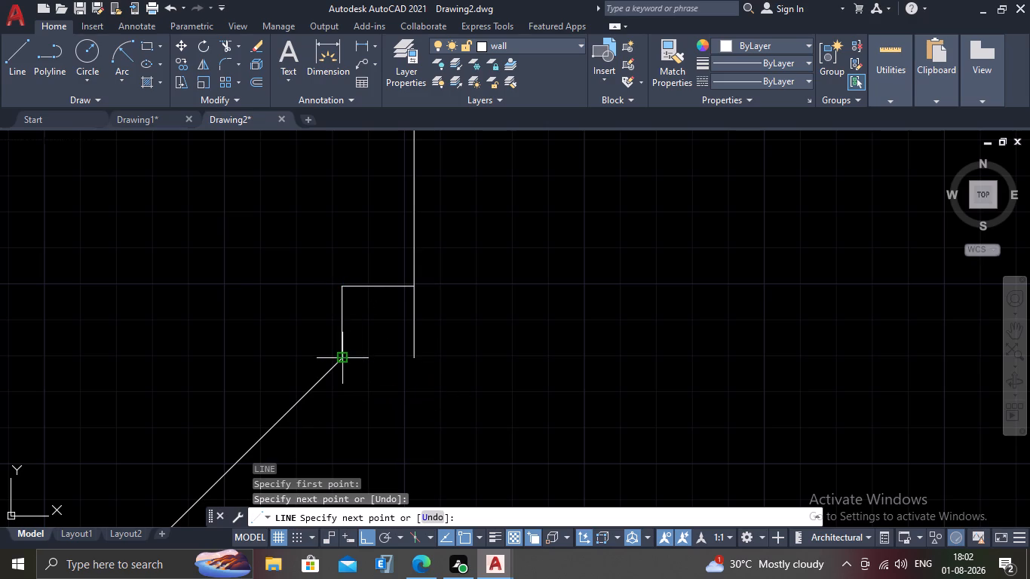
pyautogui.press('Escape')
# Trim the left wall line's leftover segment below the raised ledge.
pyautogui.scroll(-3, 334, 394)
pyautogui.scroll(2, 293, 403)
pyautogui.write('TR')
pyautogui.press('Return')
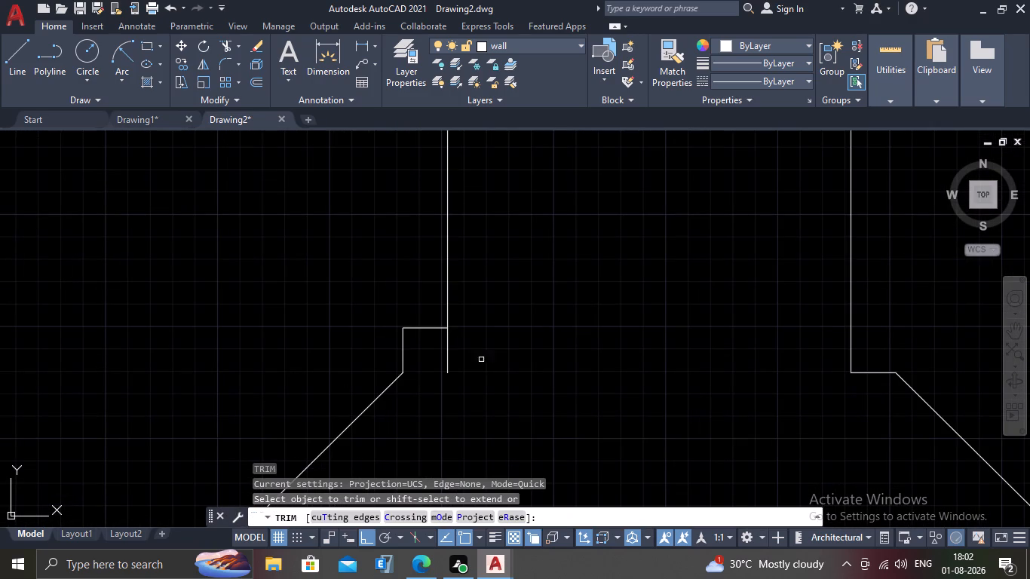
pyautogui.click(470, 357)
pyautogui.click(429, 366)
pyautogui.scroll(-3, 428, 378)
pyautogui.press('Escape')
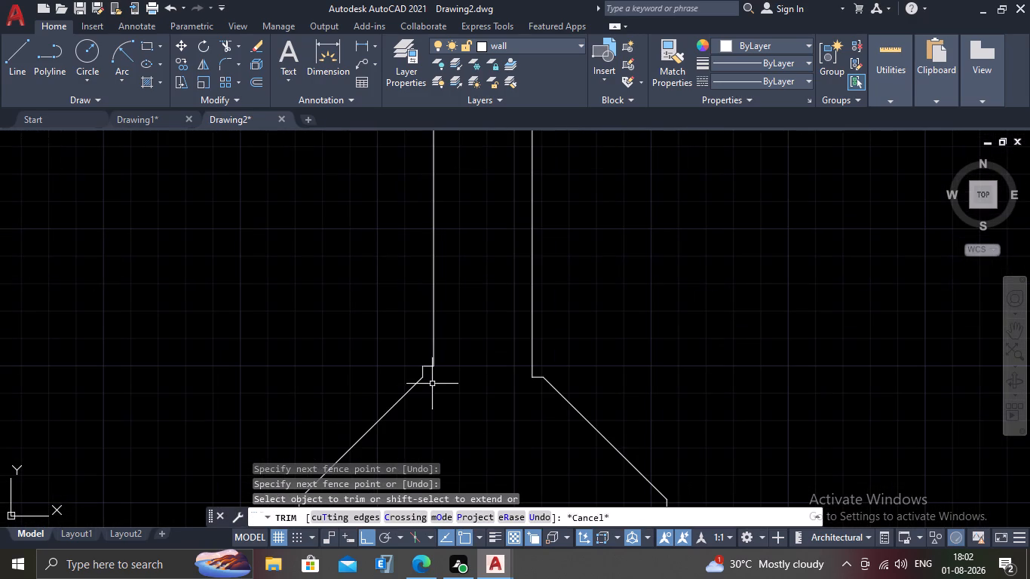
# Move the short horizontal ledge line above the right footing slope up by 1".
pyautogui.scroll(4, 546, 394)
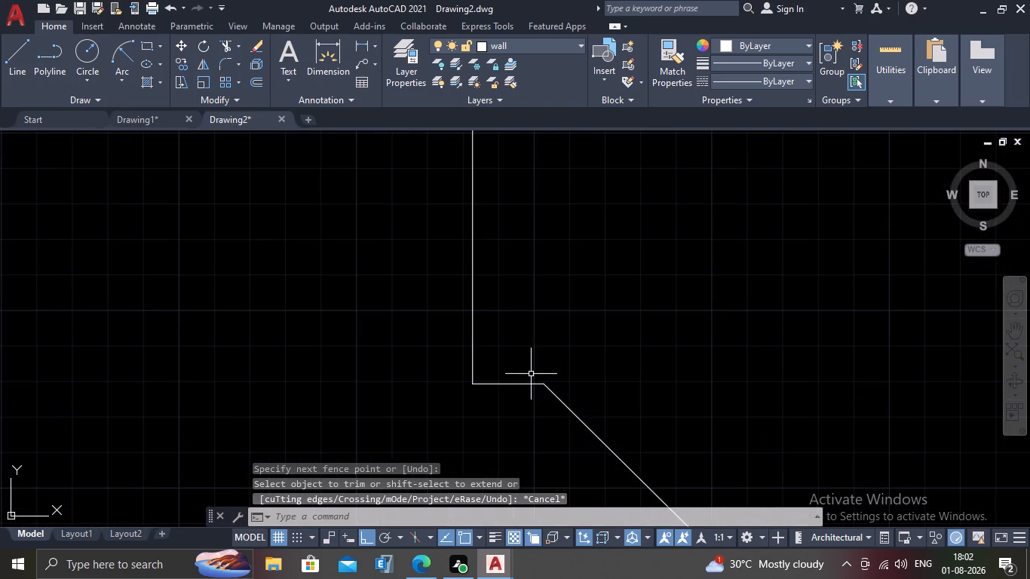
pyautogui.click(530, 374)
pyautogui.click(500, 418)
pyautogui.press('m')
pyautogui.press('Return')
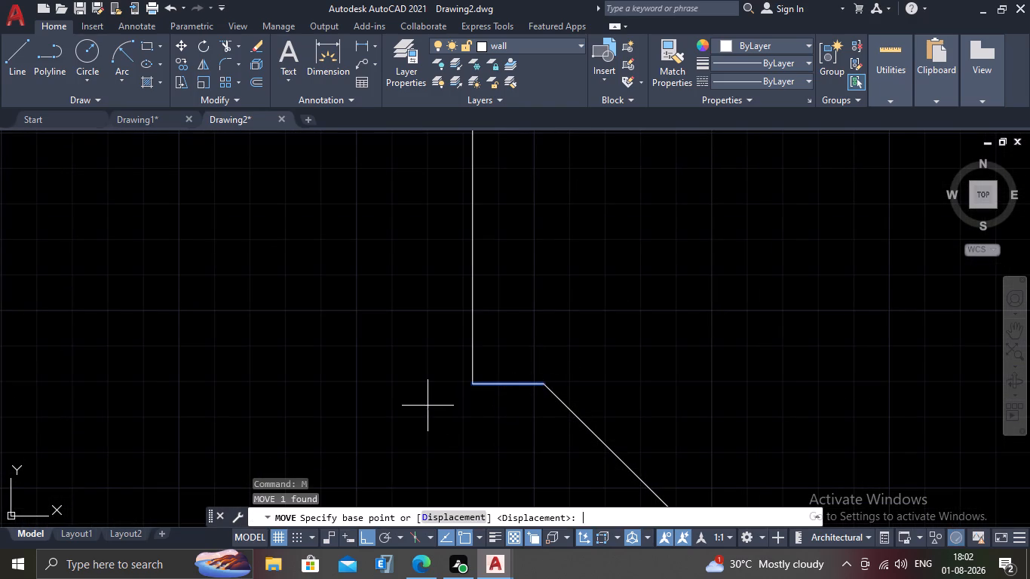
pyautogui.click(472, 383)
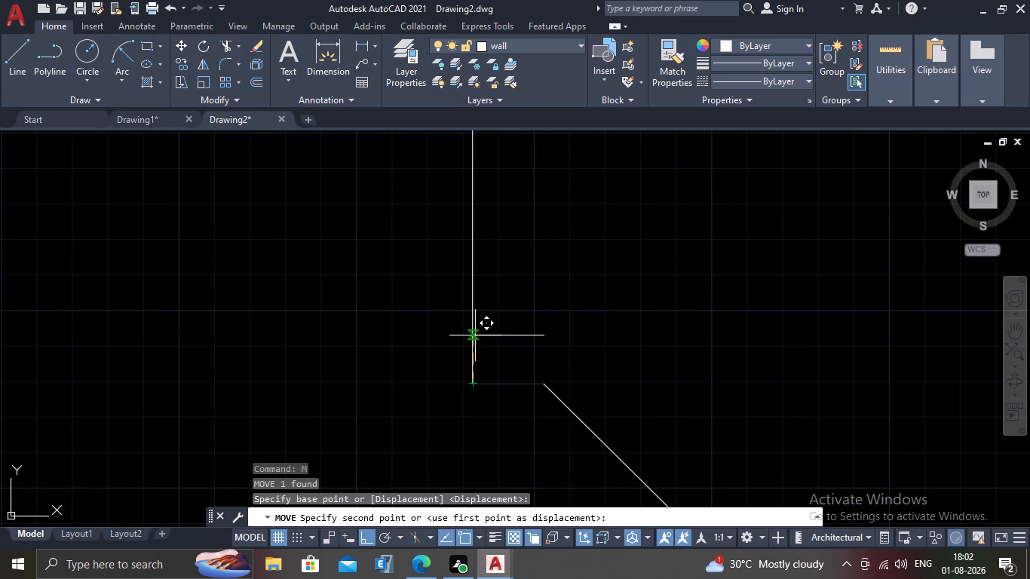
pyautogui.write('1"')
pyautogui.press('Return')
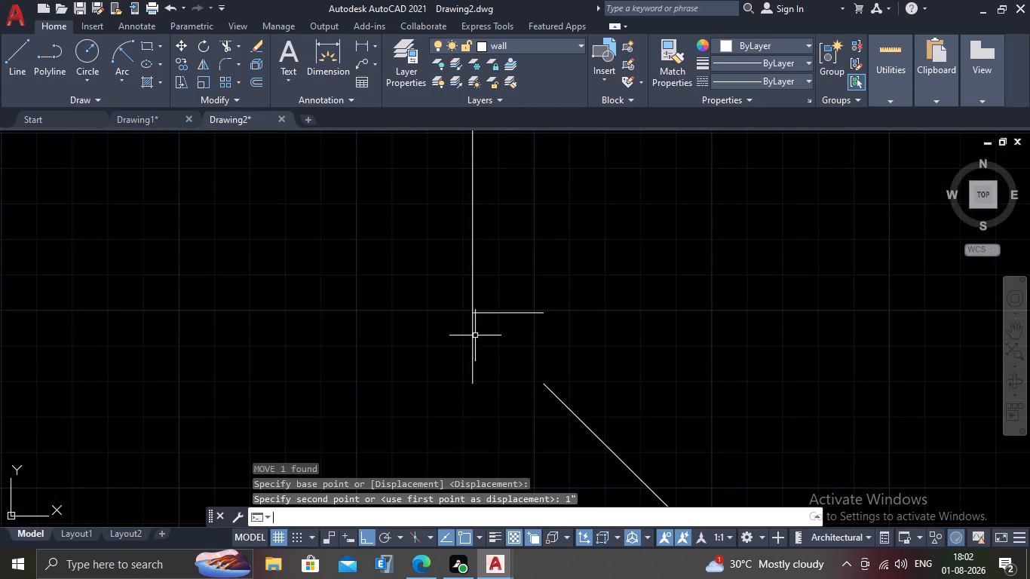
pyautogui.press('Escape')
# Draw a vertical line from the raised right ledge's outer end down to the top of the right footing slope.
pyautogui.press('l')
pyautogui.press('Return')
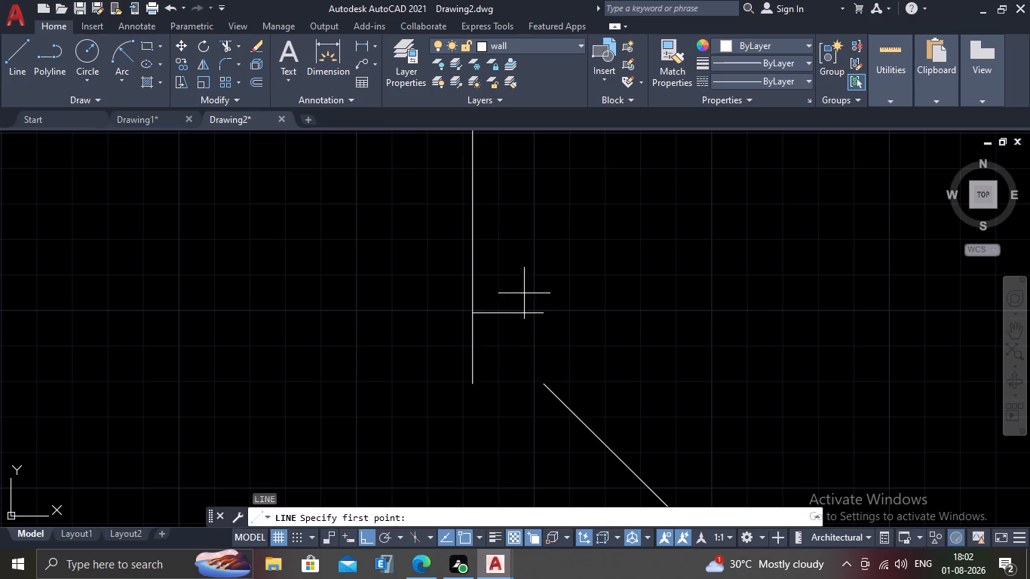
pyautogui.doubleClick(538, 312)
pyautogui.click(541, 384)
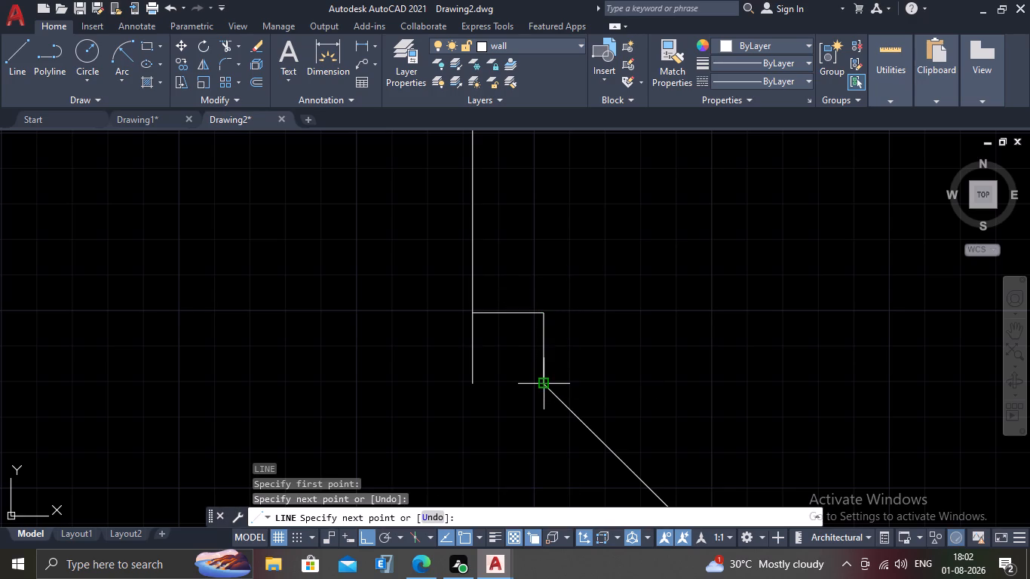
pyautogui.press('Escape')
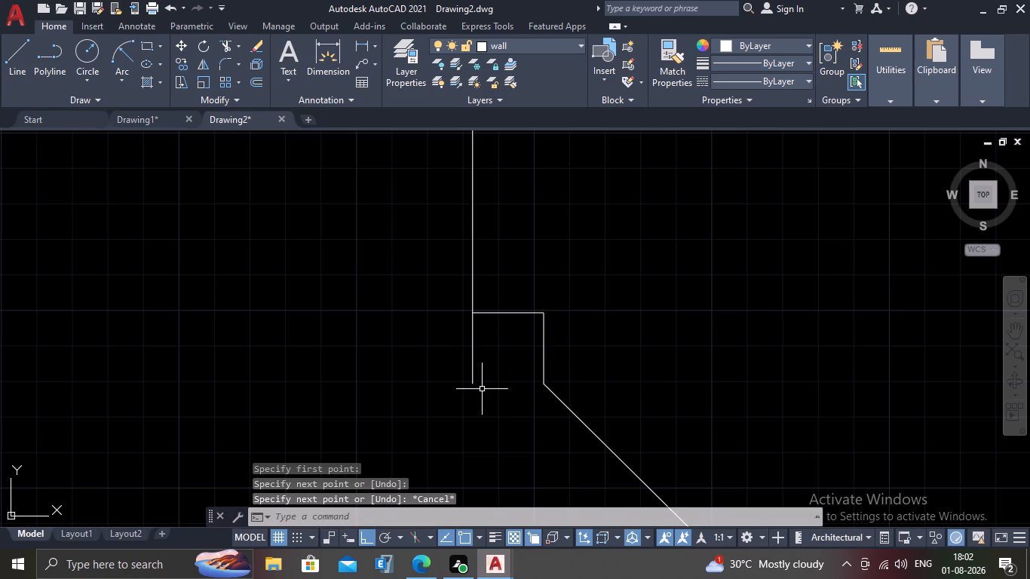
# Trim the right wall line's leftover segment below the raised right ledge.
pyautogui.write('TR')
pyautogui.press('Return')
pyautogui.click(504, 352)
pyautogui.click(423, 358)
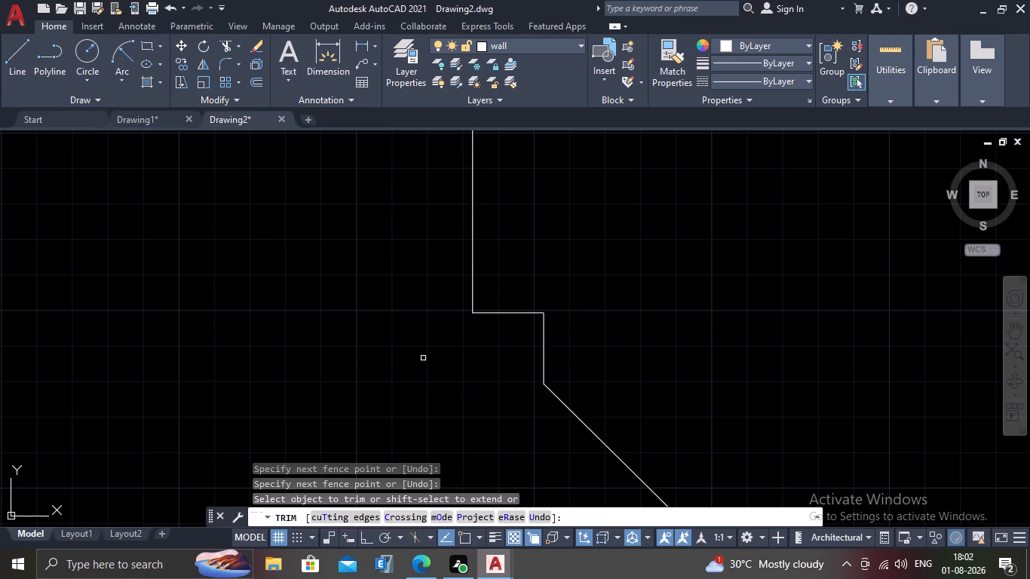
pyautogui.press('Escape')
# Hatch the interior of the footing and the wall stem above it with the AR-CONC pattern.
pyautogui.scroll(-3, 423, 358)
pyautogui.moveTo(412, 370); pyautogui.dragTo(429, 325, button='middle')
pyautogui.scroll(-2, 424, 332)
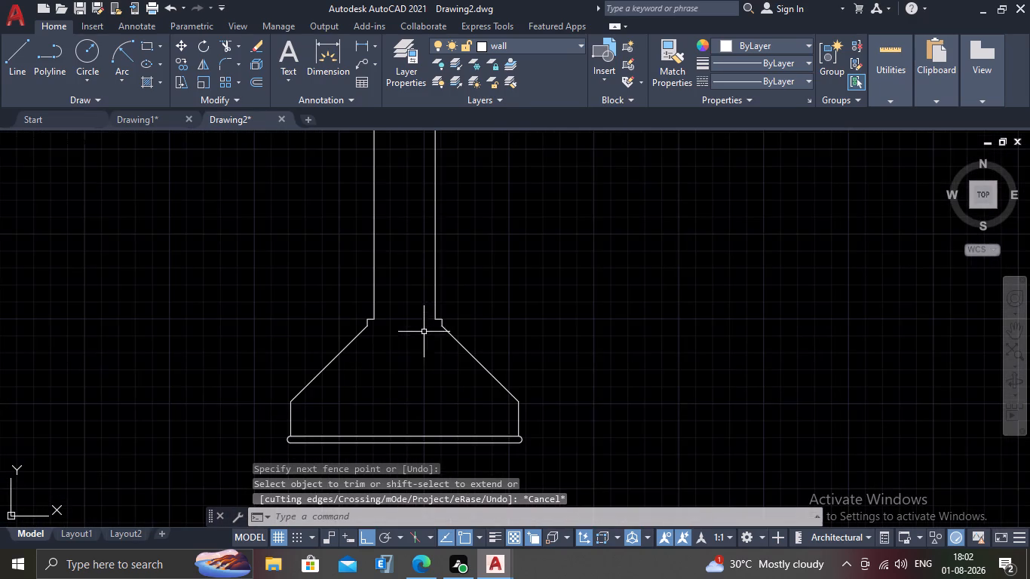
pyautogui.moveTo(410, 352); pyautogui.dragTo(431, 316, button='middle')
pyautogui.scroll(1, 418, 327)
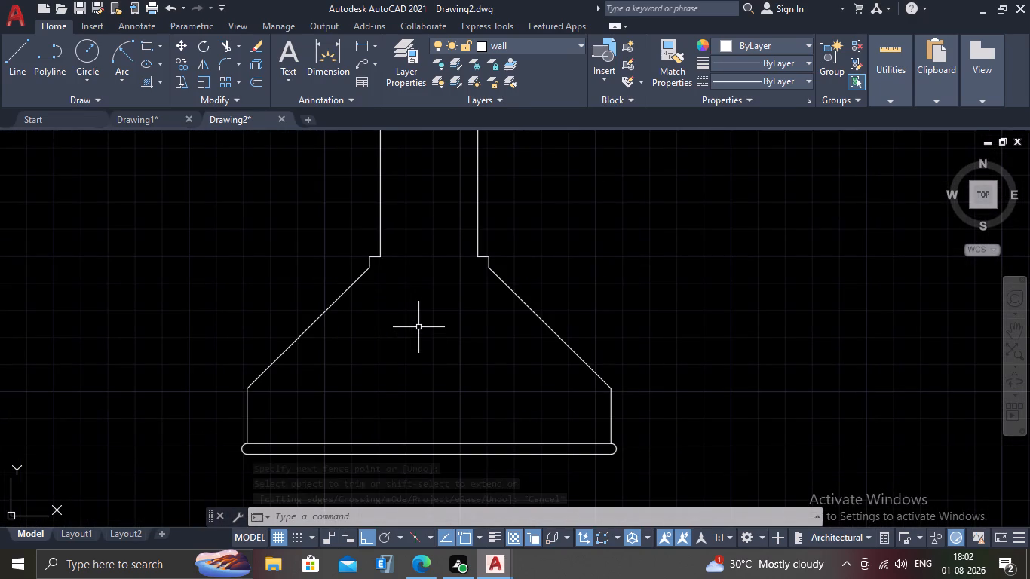
pyautogui.press('h')
pyautogui.press('Return')
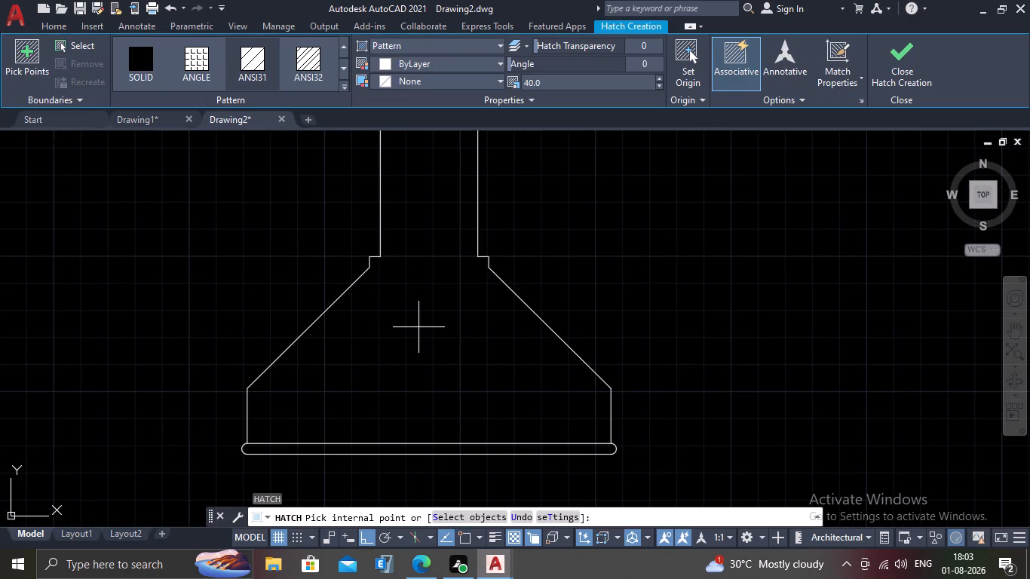
pyautogui.click(345, 82)
pyautogui.click(305, 218)
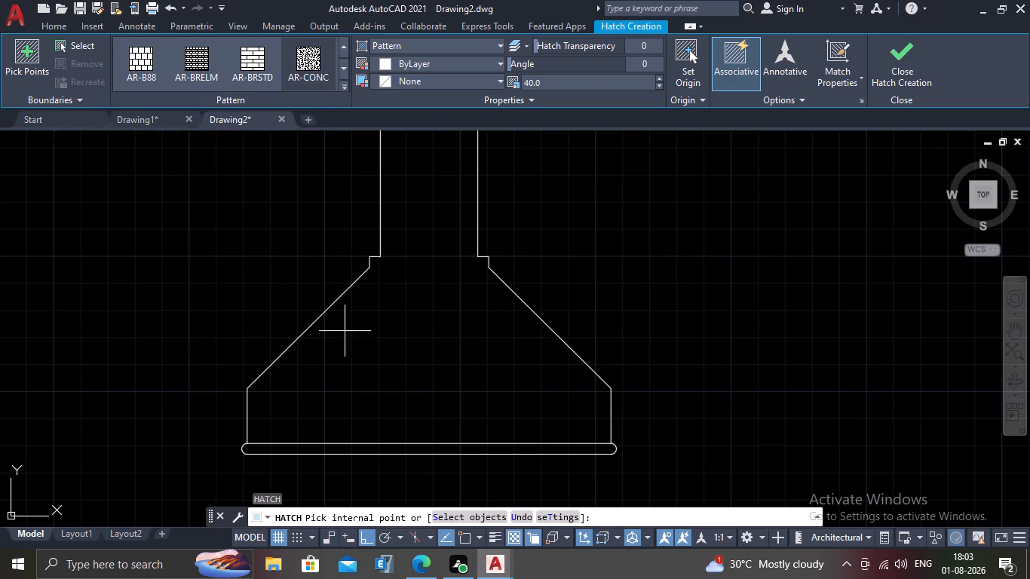
pyautogui.click(411, 339)
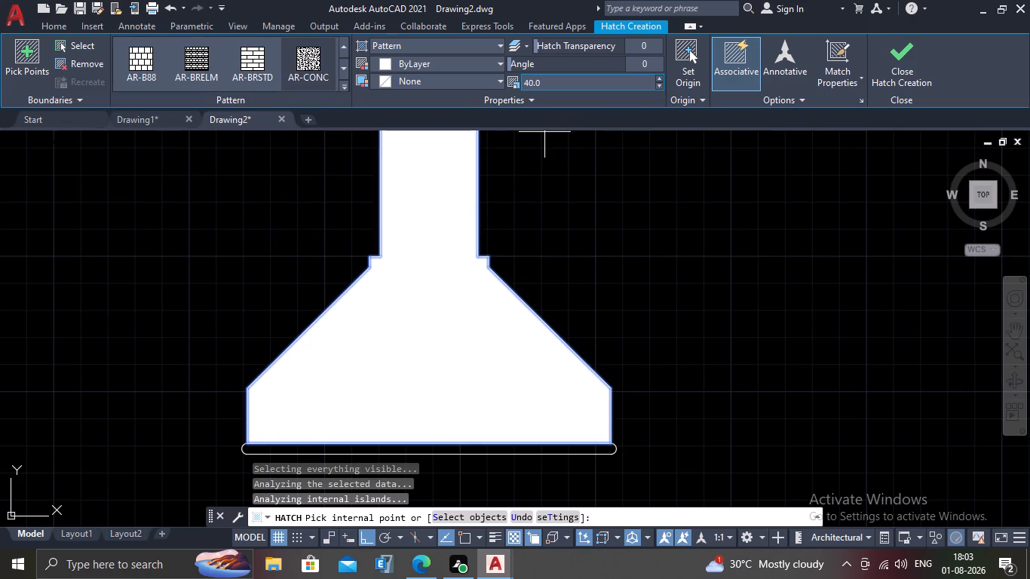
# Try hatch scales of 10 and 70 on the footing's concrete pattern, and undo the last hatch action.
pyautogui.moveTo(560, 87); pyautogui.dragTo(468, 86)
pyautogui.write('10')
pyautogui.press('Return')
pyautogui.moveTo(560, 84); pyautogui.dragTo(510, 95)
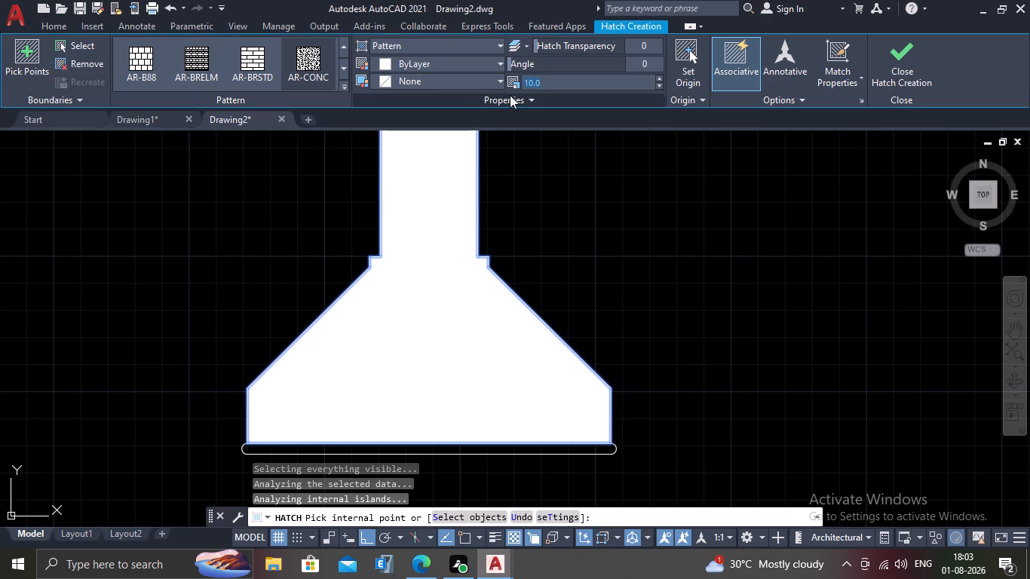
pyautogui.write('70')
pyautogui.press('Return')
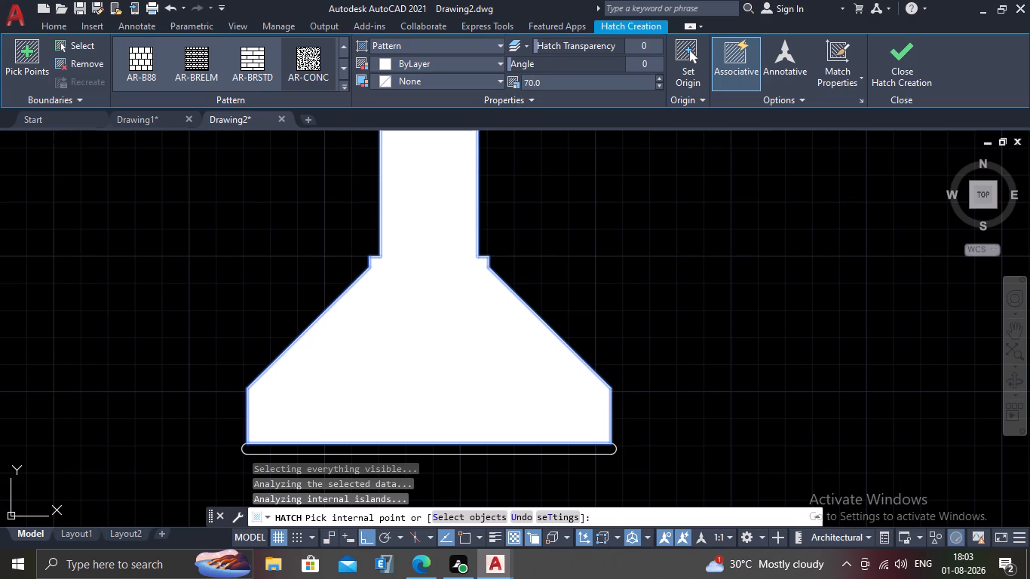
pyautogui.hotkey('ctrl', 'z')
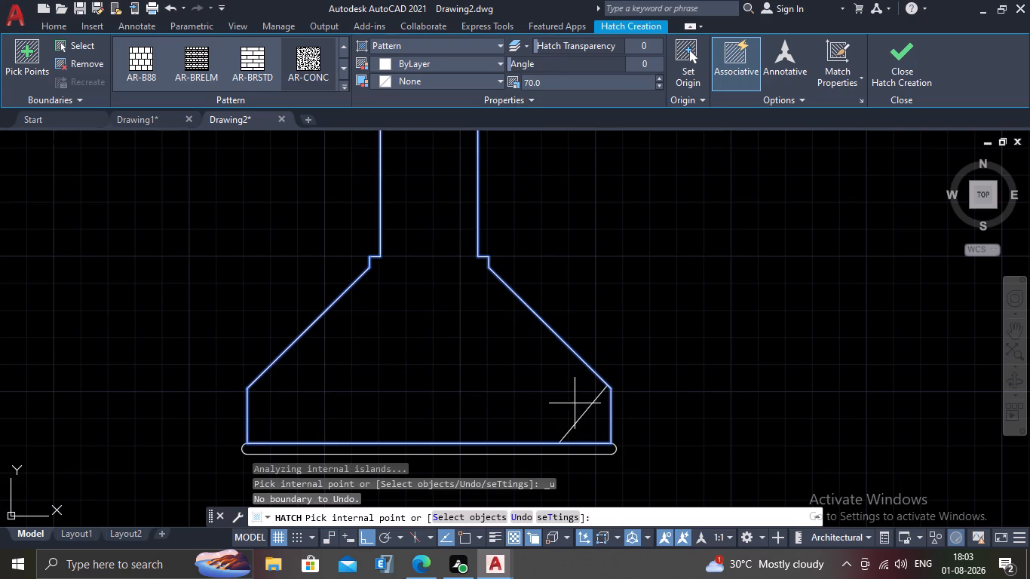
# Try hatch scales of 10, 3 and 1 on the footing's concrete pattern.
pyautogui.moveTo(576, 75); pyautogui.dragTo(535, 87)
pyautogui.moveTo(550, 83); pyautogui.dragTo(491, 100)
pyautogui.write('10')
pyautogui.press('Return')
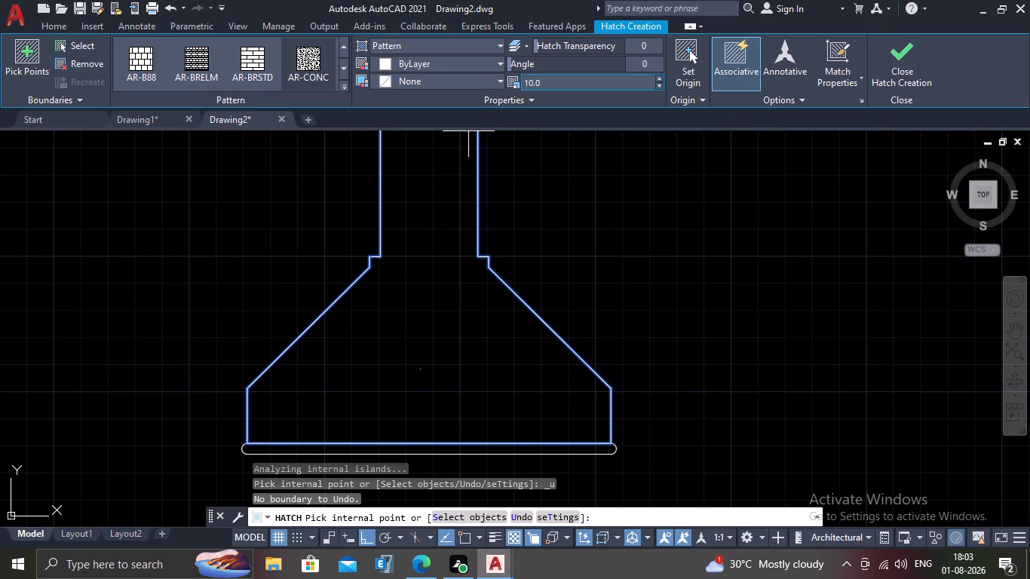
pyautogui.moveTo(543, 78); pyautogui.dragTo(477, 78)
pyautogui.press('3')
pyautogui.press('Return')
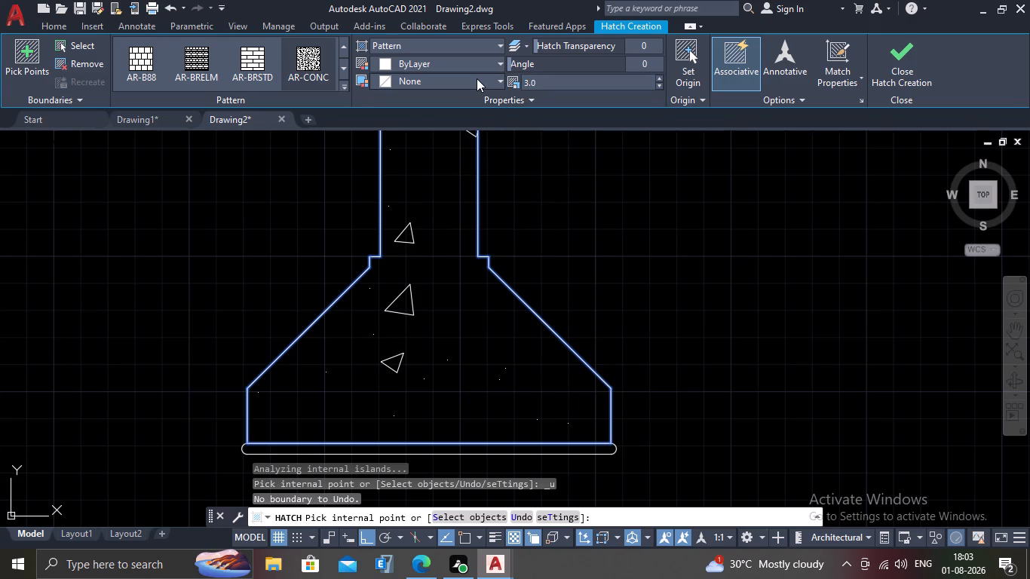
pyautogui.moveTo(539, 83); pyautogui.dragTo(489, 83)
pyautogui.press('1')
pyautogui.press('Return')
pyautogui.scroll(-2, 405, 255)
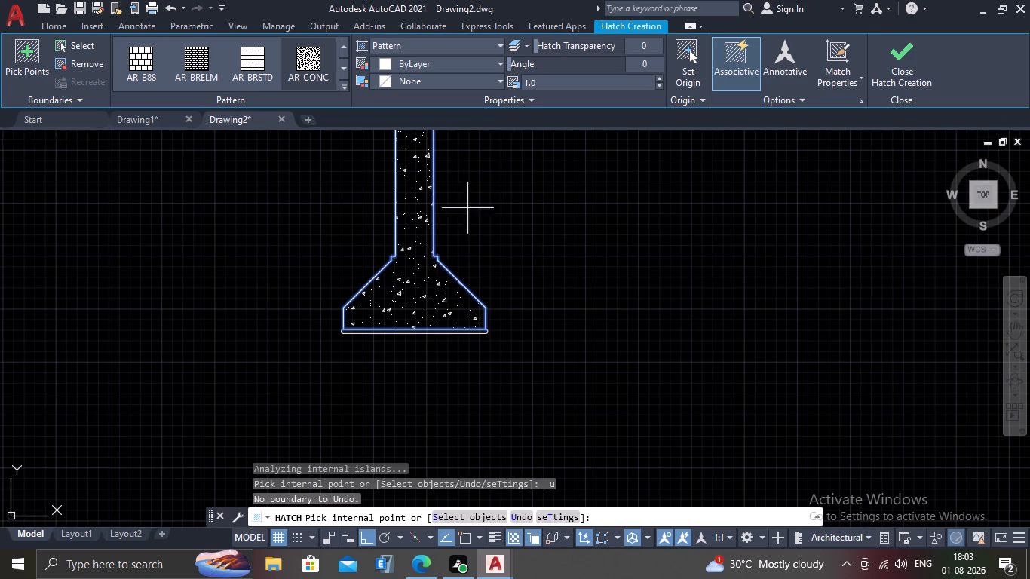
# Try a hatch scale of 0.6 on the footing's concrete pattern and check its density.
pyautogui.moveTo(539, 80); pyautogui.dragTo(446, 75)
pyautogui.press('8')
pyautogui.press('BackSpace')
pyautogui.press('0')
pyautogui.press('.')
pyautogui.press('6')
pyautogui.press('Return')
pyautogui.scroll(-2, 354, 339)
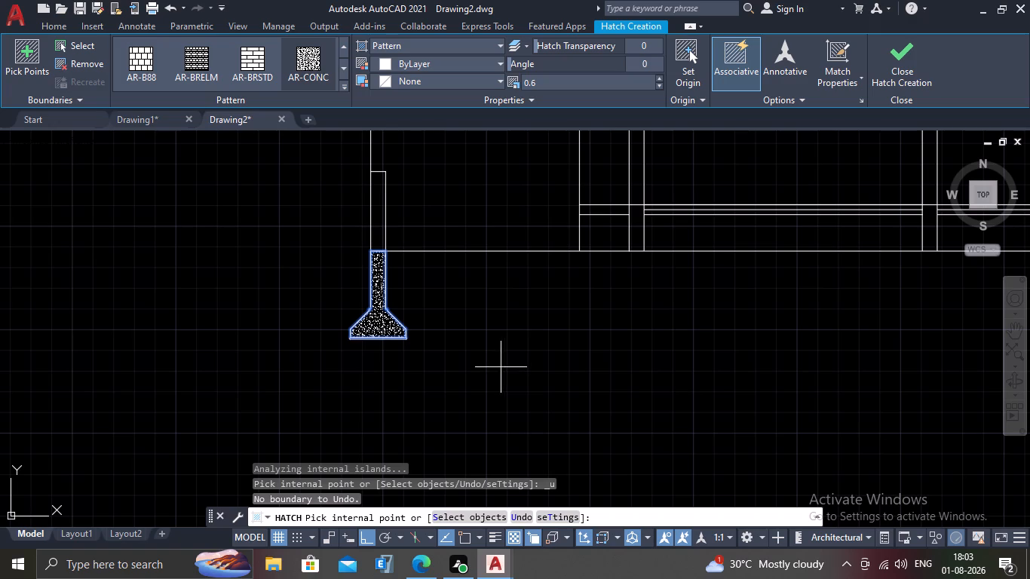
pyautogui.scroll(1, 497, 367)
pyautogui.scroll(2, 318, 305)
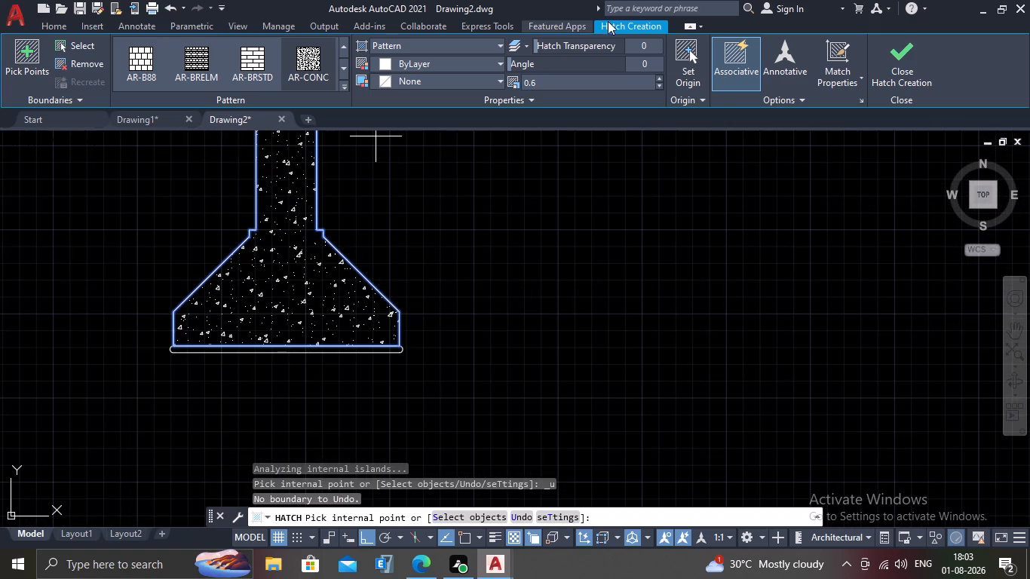
# Set the footing's concrete hatch scale to 0.3 and finish the hatch.
pyautogui.moveTo(550, 87); pyautogui.dragTo(440, 79)
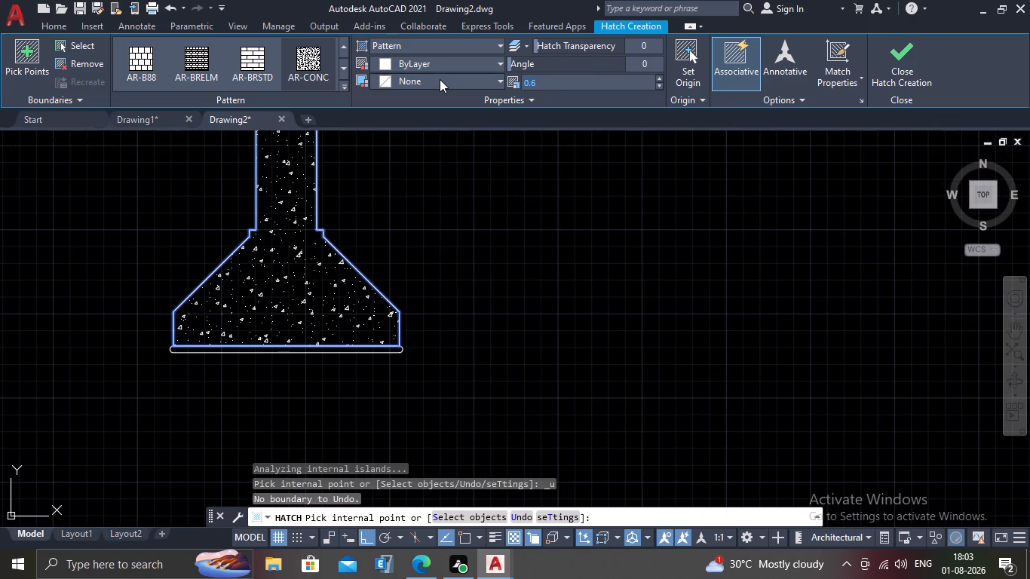
pyautogui.press('0')
pyautogui.press('.')
pyautogui.press('3')
pyautogui.press('Return')
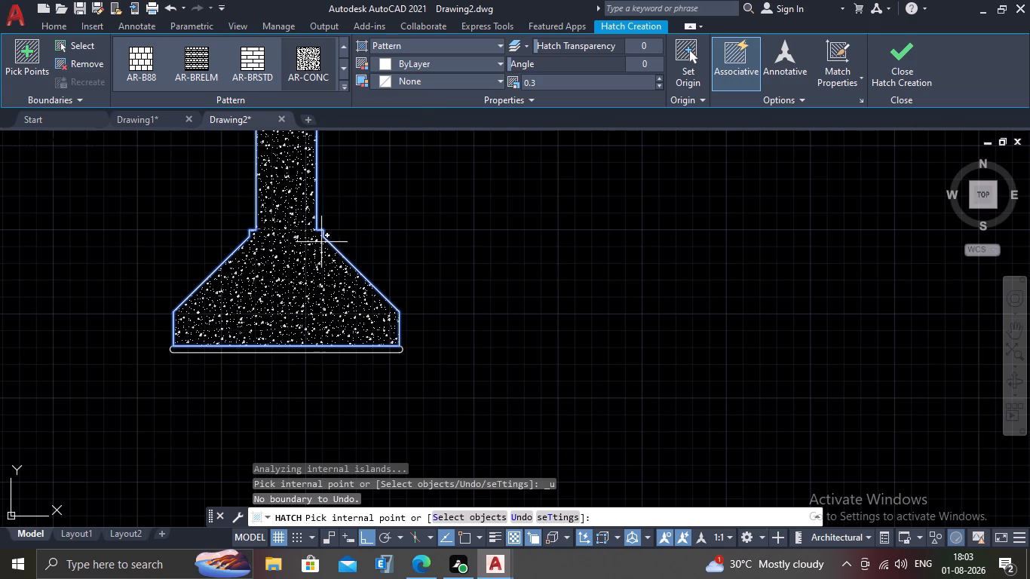
pyautogui.scroll(-1, 320, 245)
pyautogui.press('Escape')
# Copy the complete hatched footing from its upper left corner to the matching corner of the first full-height wall's base.
pyautogui.scroll(-2, 313, 271)
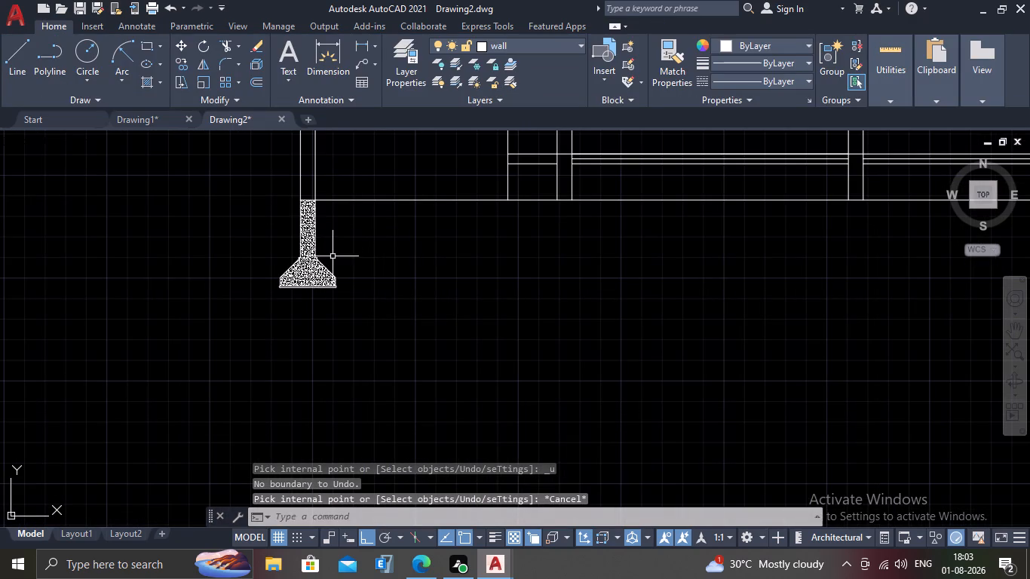
pyautogui.scroll(2, 390, 252)
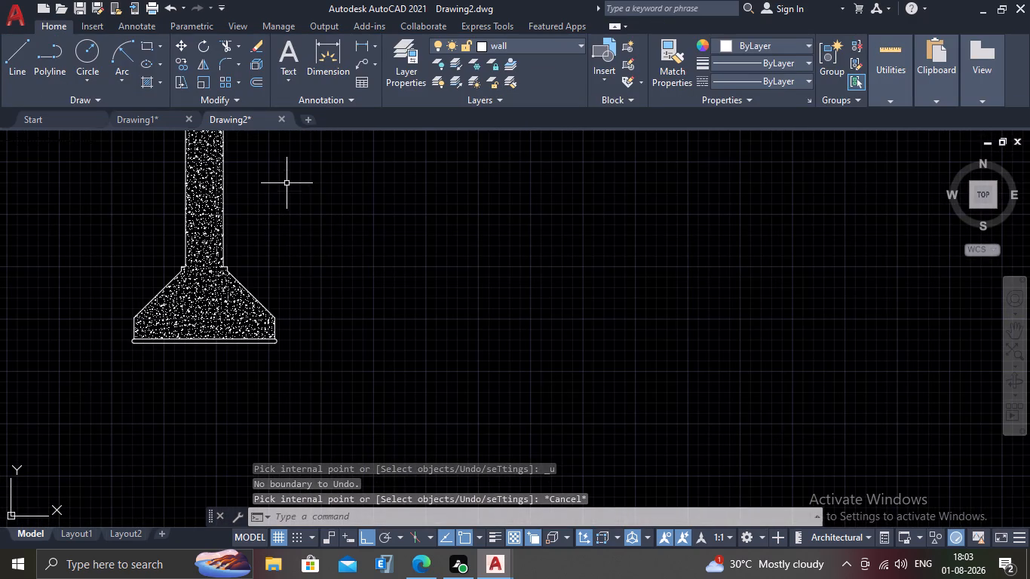
pyautogui.click(280, 173)
pyautogui.click(91, 381)
pyautogui.moveTo(153, 277); pyautogui.dragTo(160, 403, button='middle')
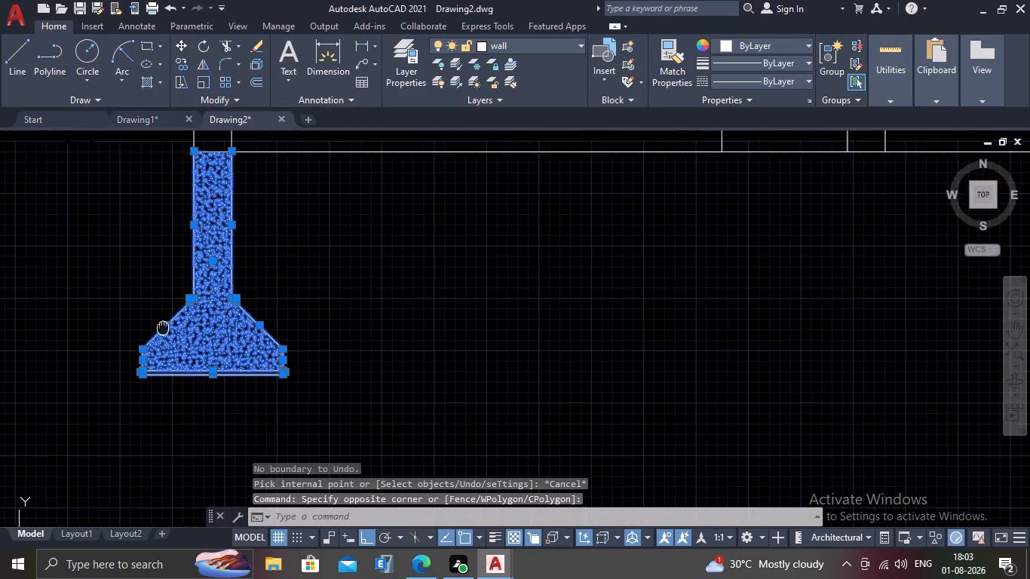
pyautogui.moveTo(160, 403); pyautogui.dragTo(160, 406, button='middle')
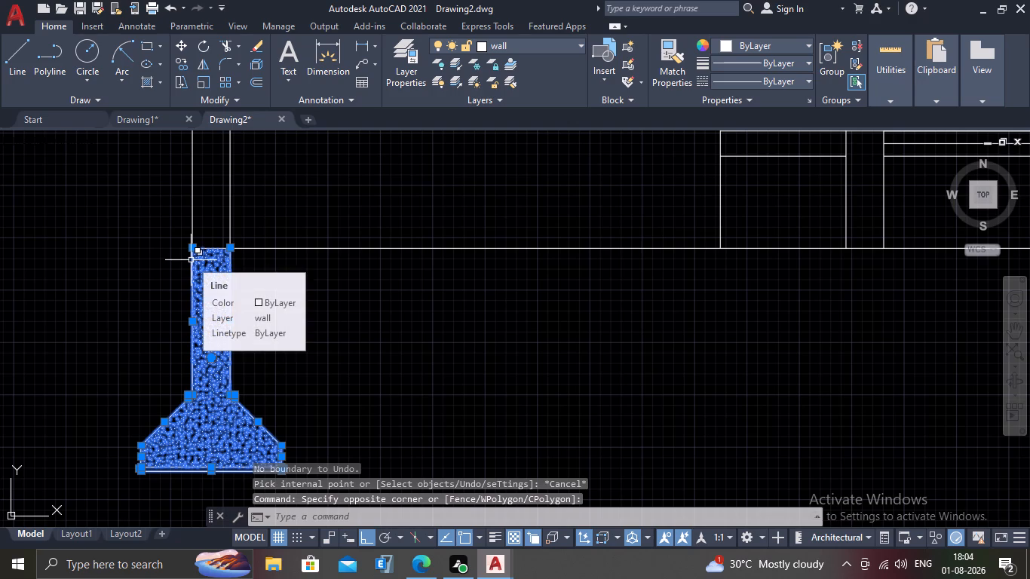
pyautogui.press('c')
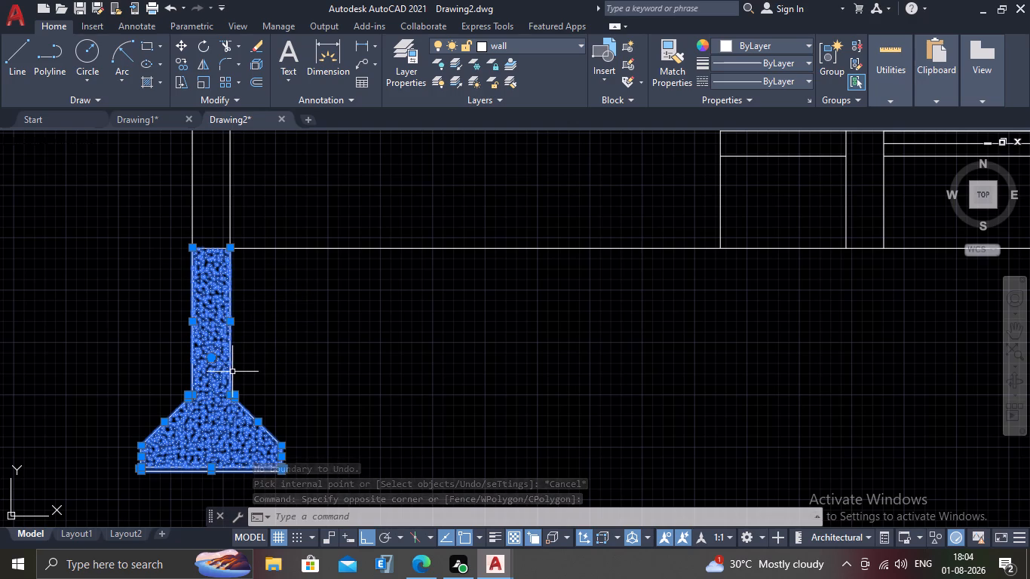
pyautogui.press('o')
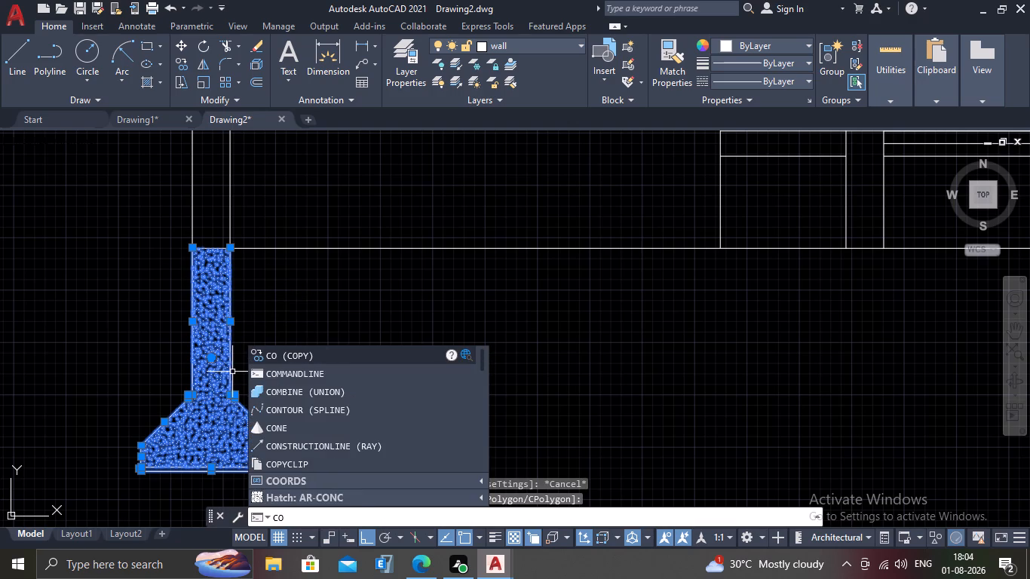
pyautogui.press('Return')
pyautogui.click(196, 247)
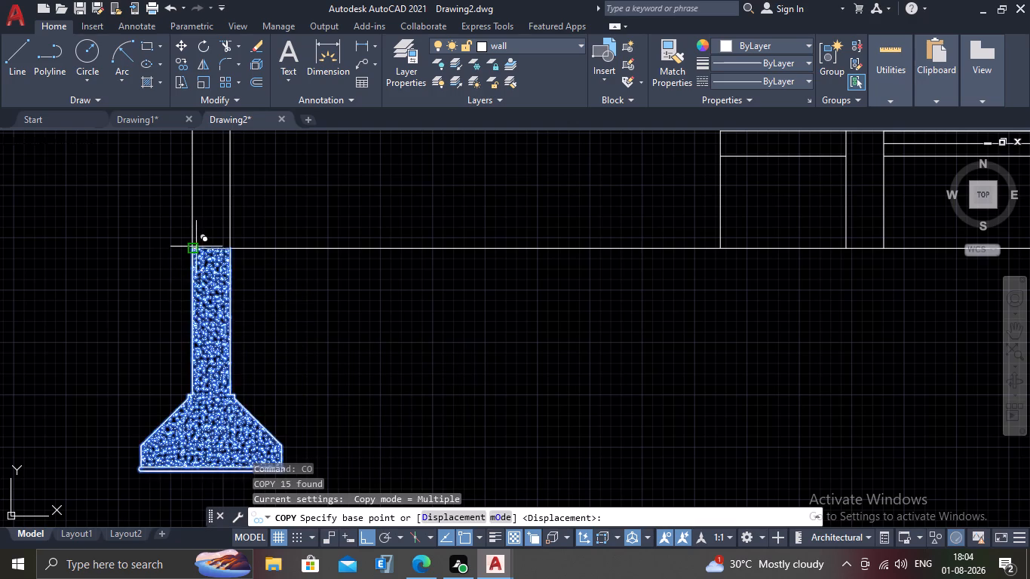
pyautogui.scroll(-2, 368, 282)
pyautogui.scroll(-1, 539, 284)
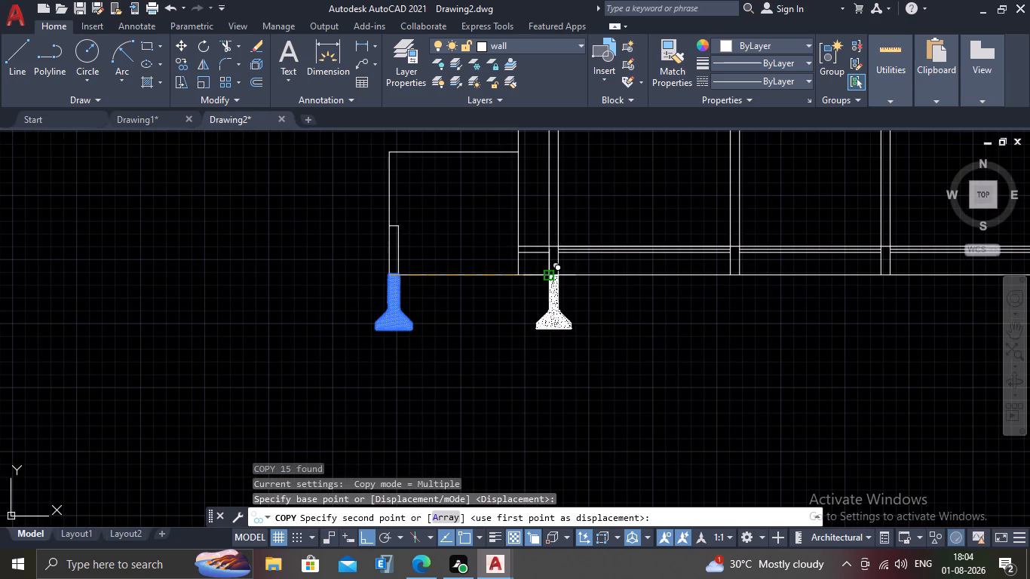
pyautogui.scroll(4, 553, 262)
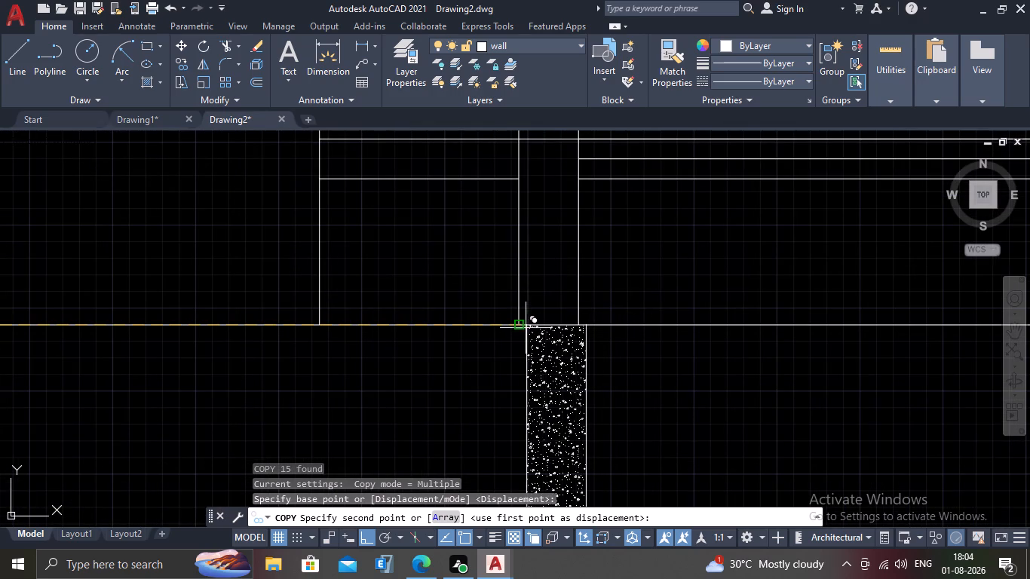
pyautogui.click(520, 322)
# Place two more copies of the footing under the second and third full-height walls, then finish copying.
pyautogui.scroll(-3, 534, 320)
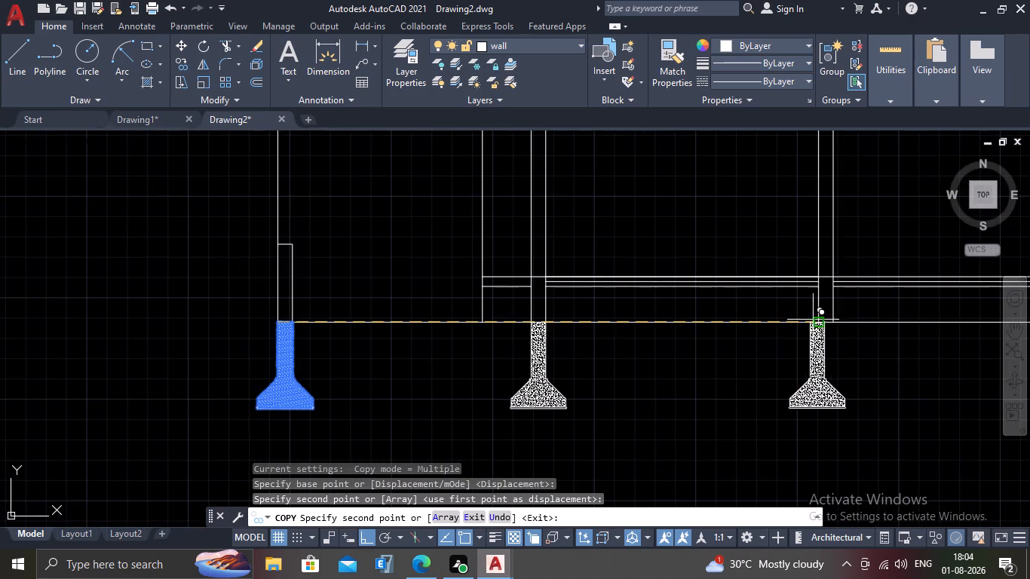
pyautogui.scroll(2, 838, 319)
pyautogui.click(782, 326)
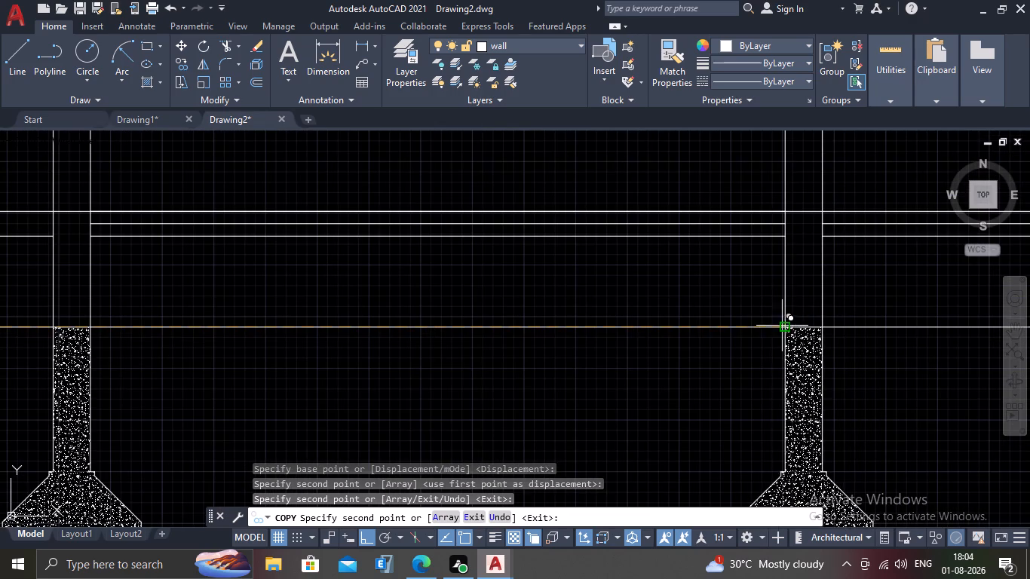
pyautogui.scroll(-3, 588, 343)
pyautogui.moveTo(666, 312); pyautogui.dragTo(494, 332, button='middle')
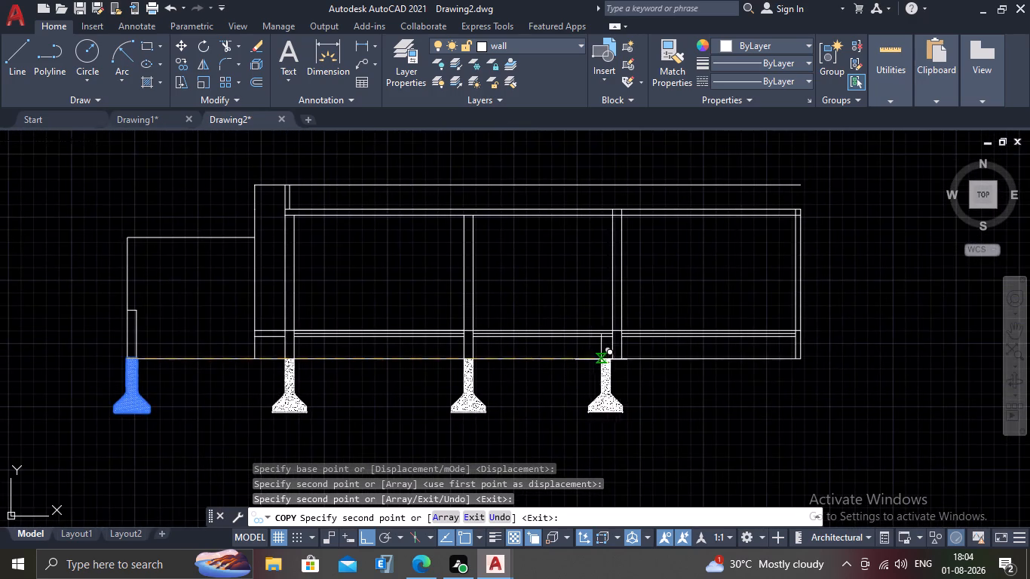
pyautogui.scroll(2, 601, 360)
pyautogui.click(631, 361)
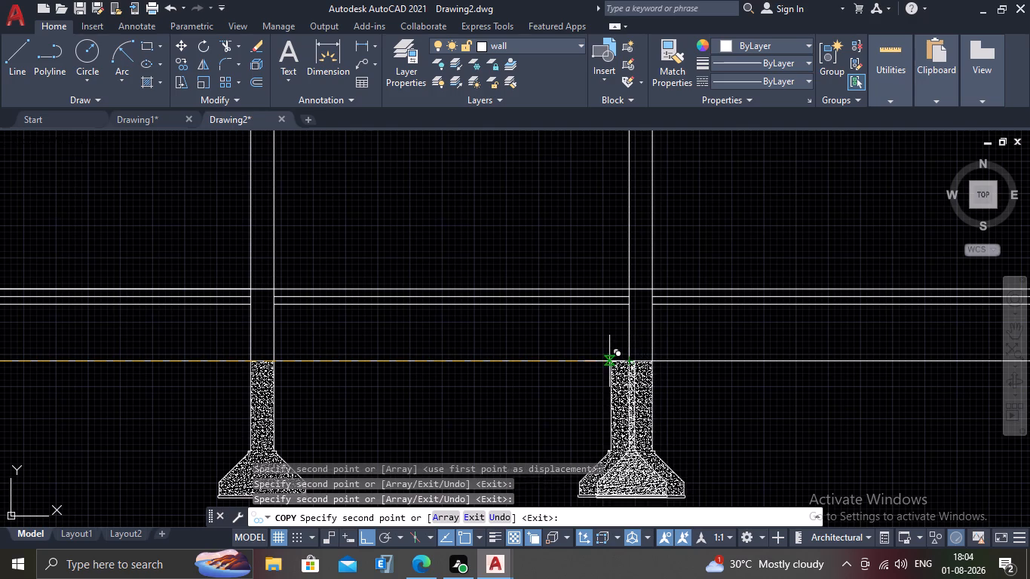
pyautogui.scroll(-2, 503, 354)
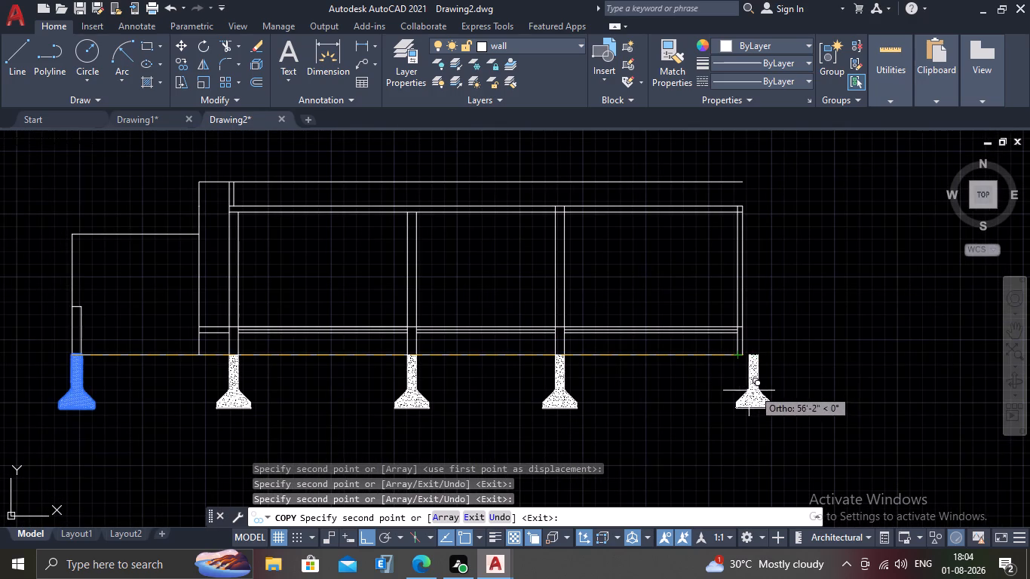
pyautogui.press('Escape')
# Examine the elevation and its copied footings in relation to the floor plan above.
pyautogui.scroll(-2, 742, 406)
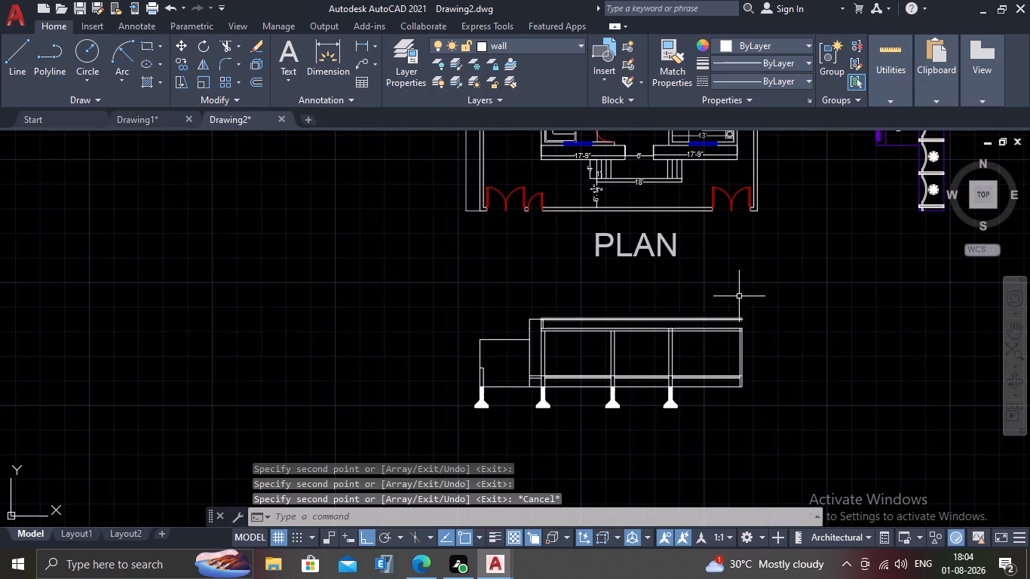
pyautogui.scroll(1, 764, 231)
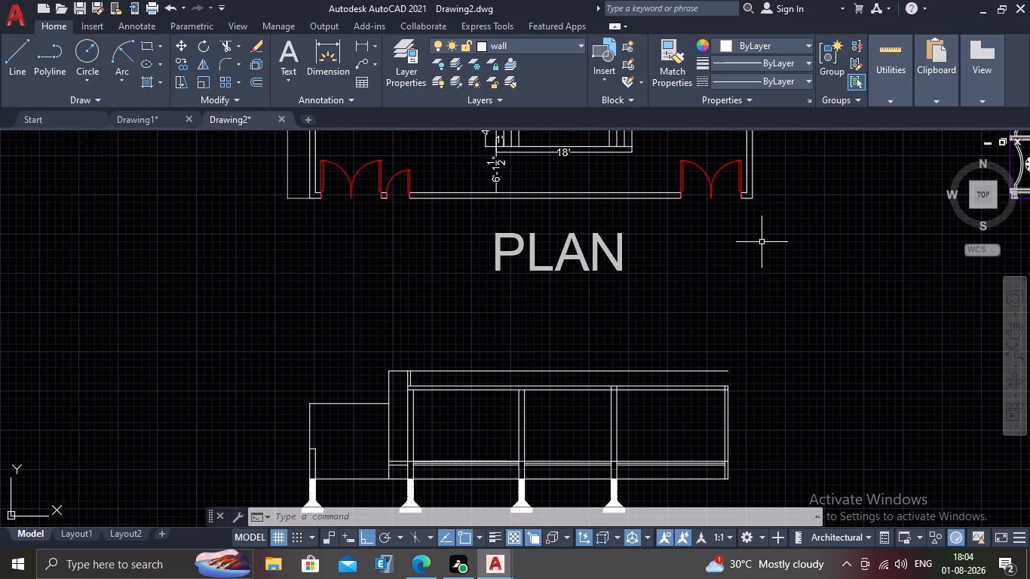
pyautogui.scroll(2, 656, 431)
pyautogui.scroll(-2, 612, 438)
pyautogui.moveTo(624, 414); pyautogui.dragTo(670, 234, button='middle')
pyautogui.scroll(-1, 586, 356)
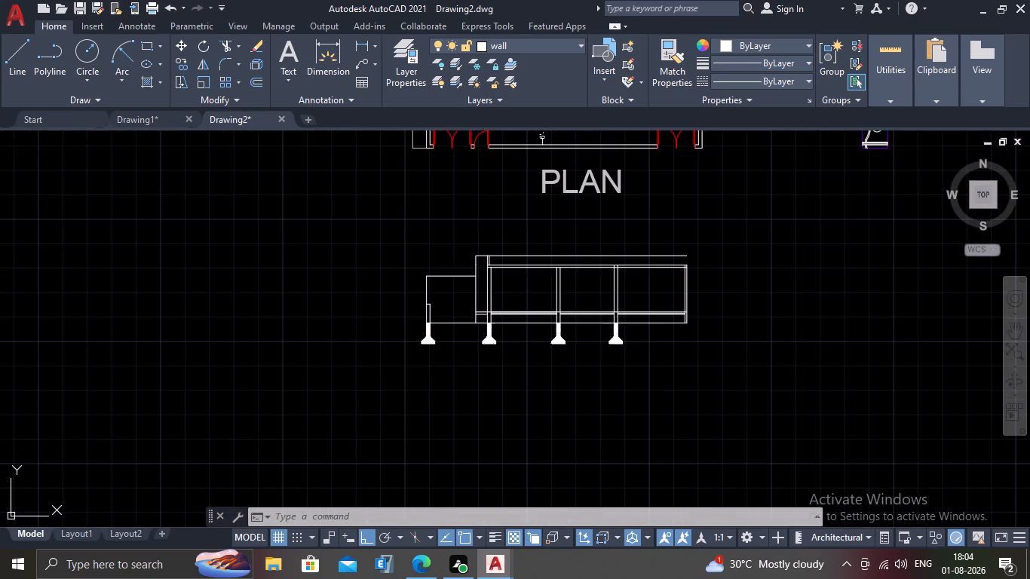
pyautogui.moveTo(586, 356); pyautogui.dragTo(584, 406, button='middle')
pyautogui.scroll(4, 584, 406)
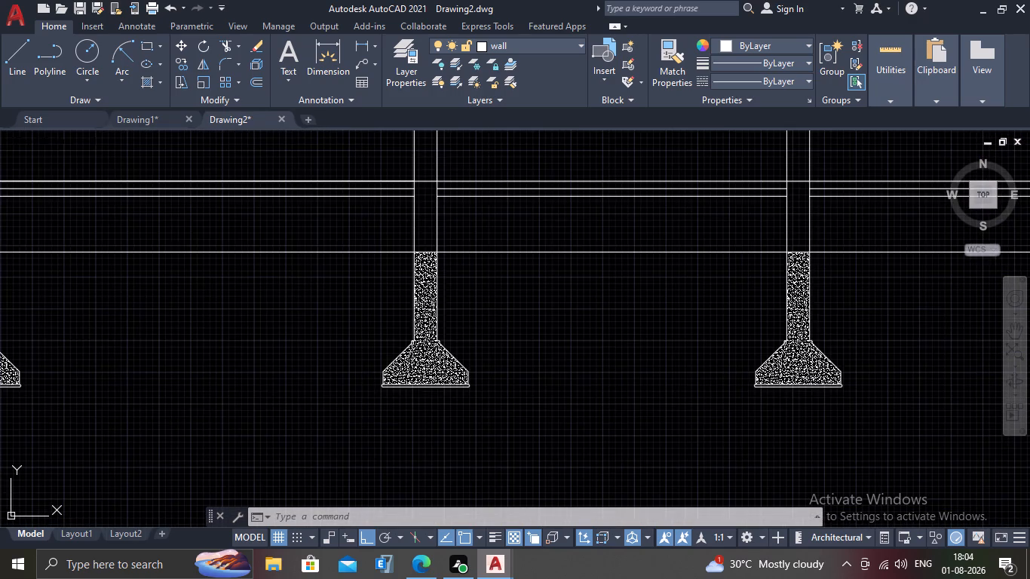
pyautogui.moveTo(575, 372); pyautogui.dragTo(617, 446, button='middle')
# Hatch the roof slab from the first to the third full-height wall with AR-CONC at scale 0.3.
pyautogui.scroll(-1, 617, 446)
pyautogui.moveTo(377, 207); pyautogui.dragTo(397, 281, button='middle')
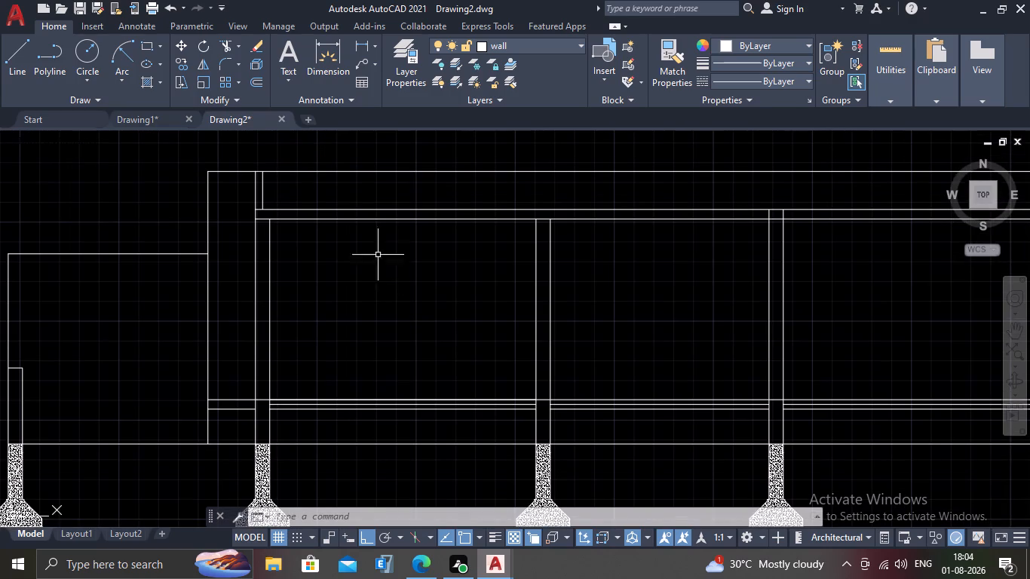
pyautogui.press('h')
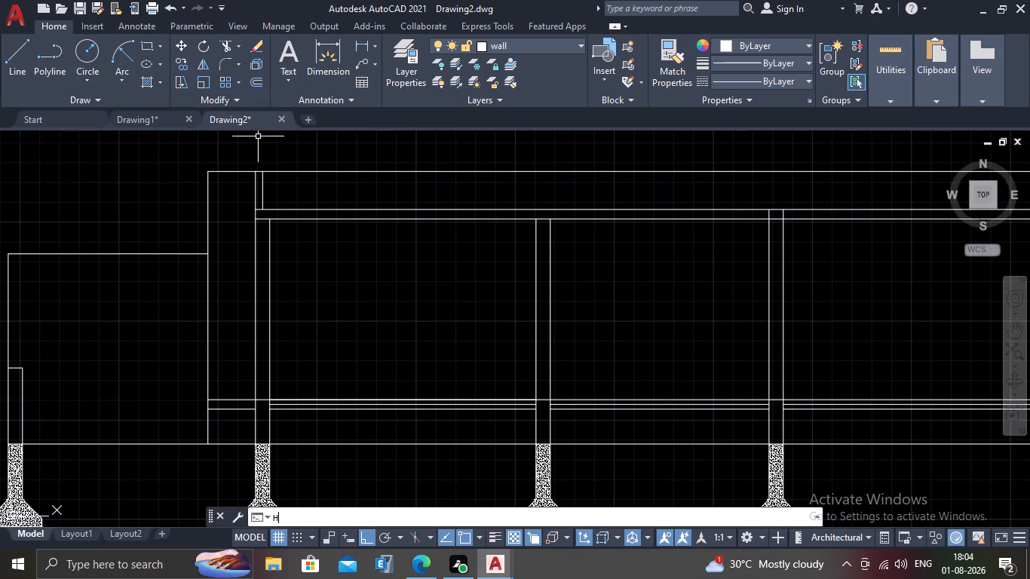
pyautogui.press('Return')
pyautogui.click(306, 62)
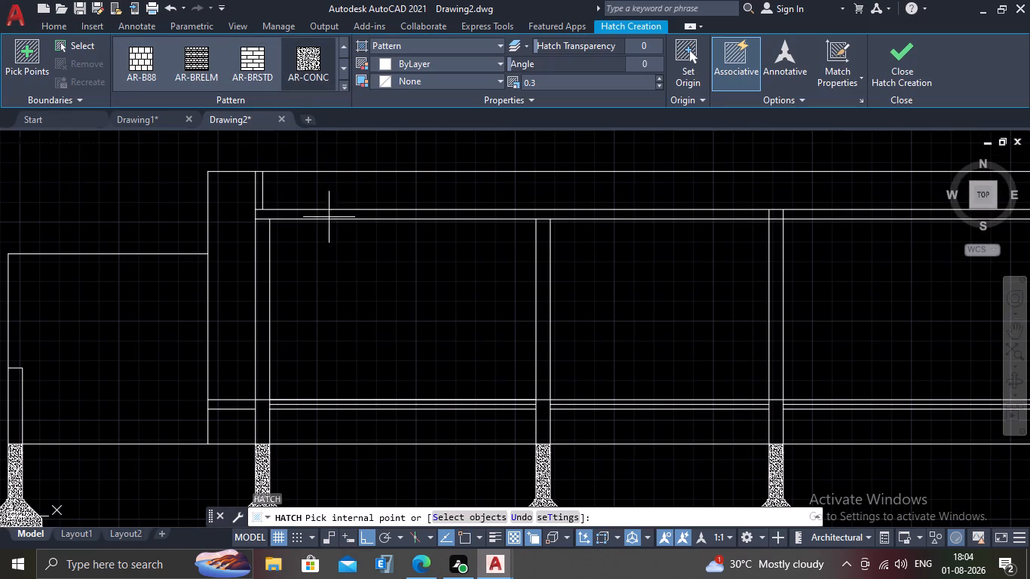
pyautogui.scroll(2, 325, 218)
pyautogui.click(325, 210)
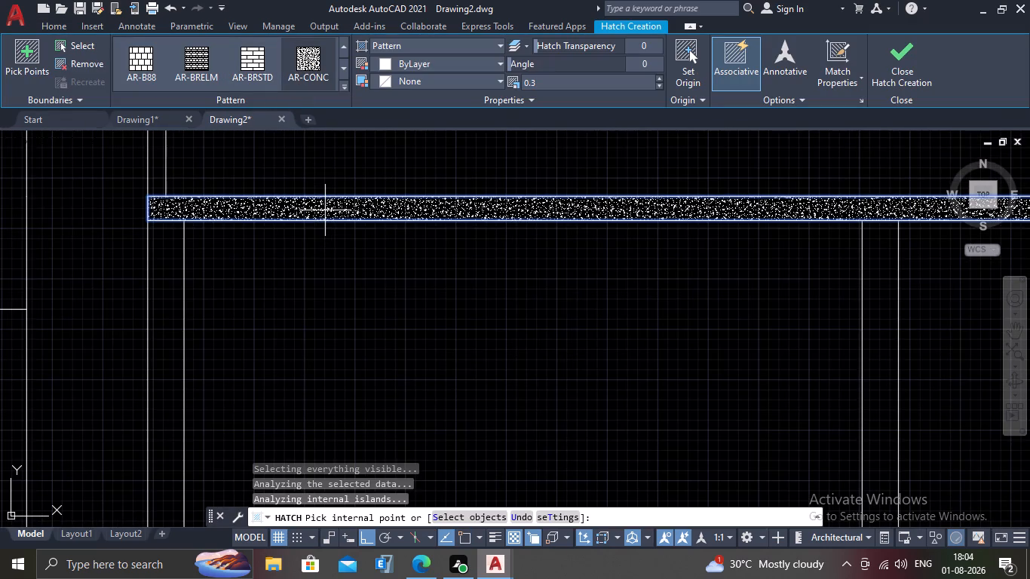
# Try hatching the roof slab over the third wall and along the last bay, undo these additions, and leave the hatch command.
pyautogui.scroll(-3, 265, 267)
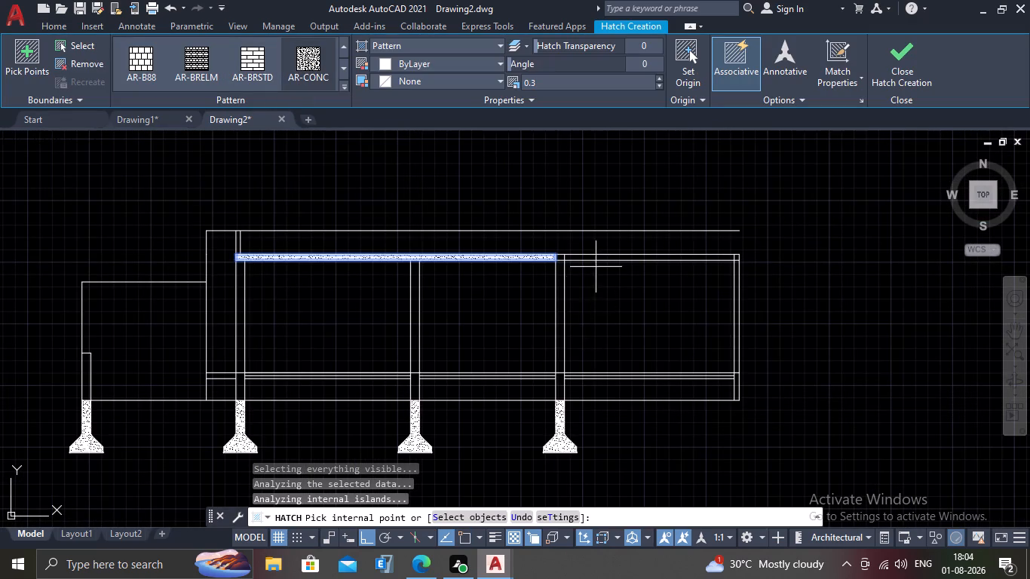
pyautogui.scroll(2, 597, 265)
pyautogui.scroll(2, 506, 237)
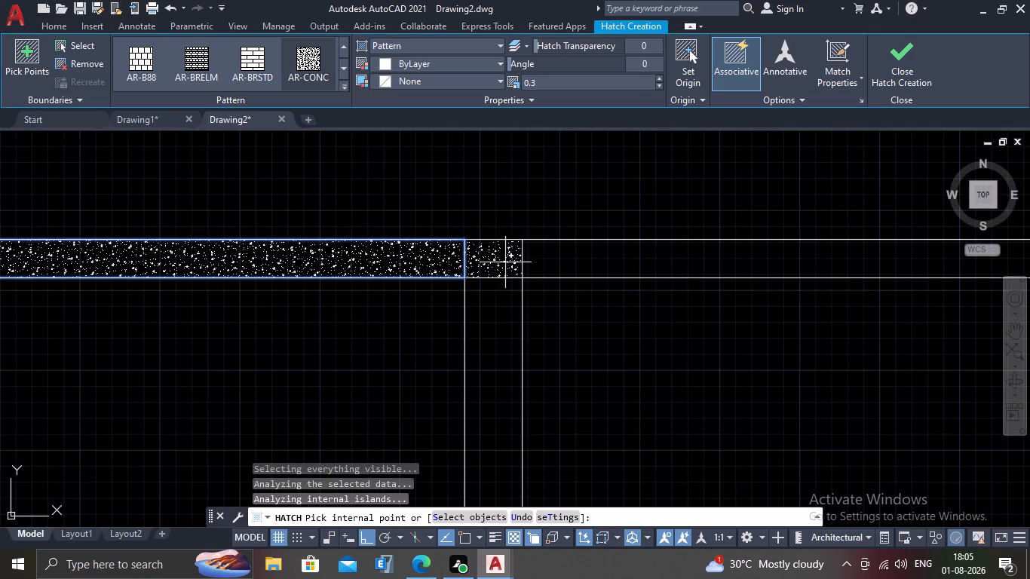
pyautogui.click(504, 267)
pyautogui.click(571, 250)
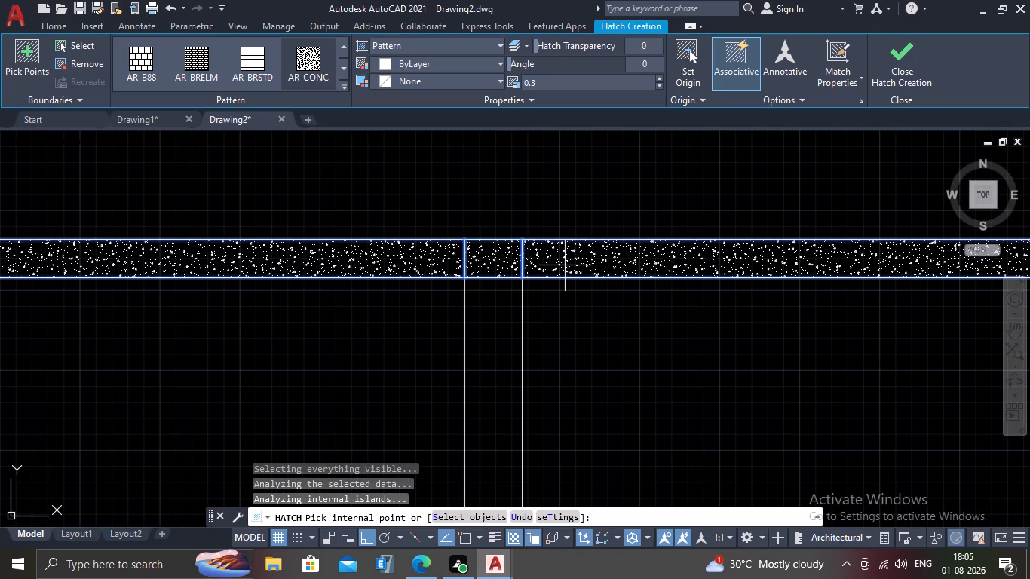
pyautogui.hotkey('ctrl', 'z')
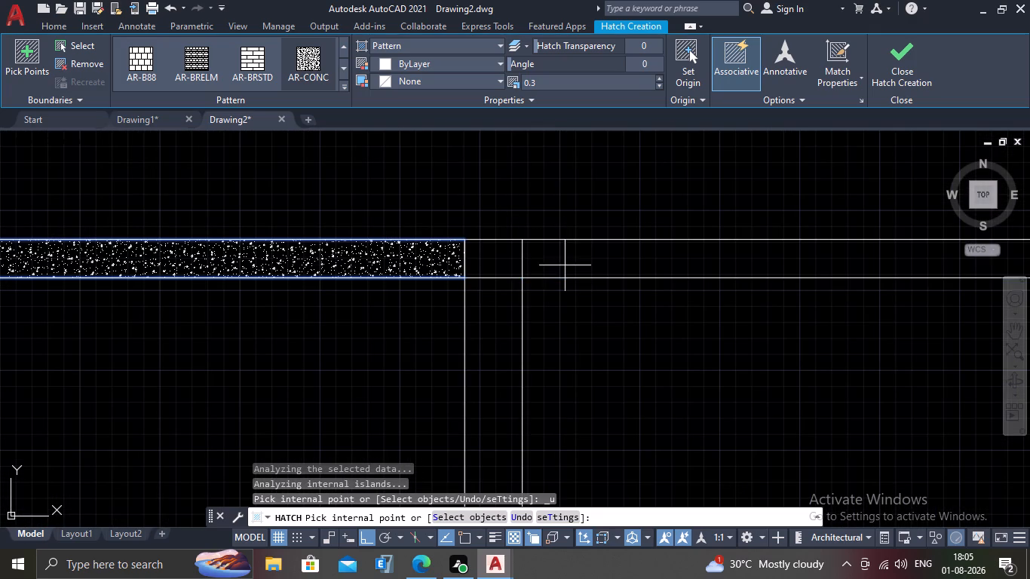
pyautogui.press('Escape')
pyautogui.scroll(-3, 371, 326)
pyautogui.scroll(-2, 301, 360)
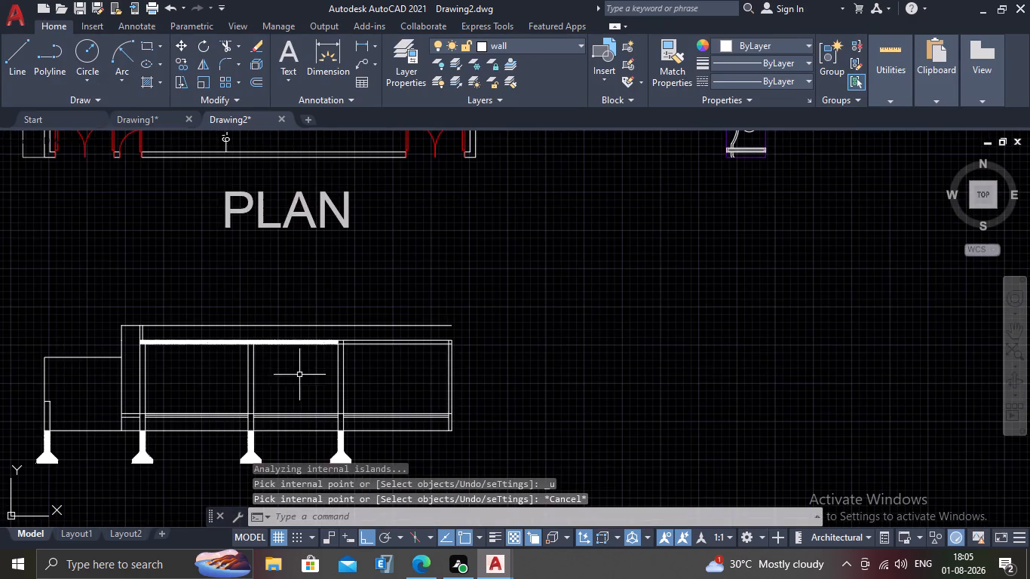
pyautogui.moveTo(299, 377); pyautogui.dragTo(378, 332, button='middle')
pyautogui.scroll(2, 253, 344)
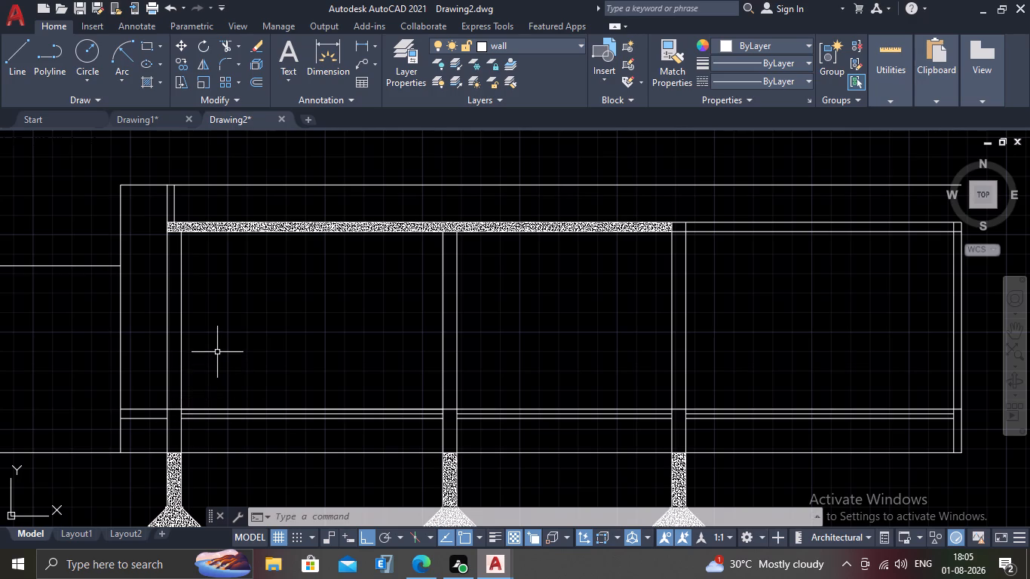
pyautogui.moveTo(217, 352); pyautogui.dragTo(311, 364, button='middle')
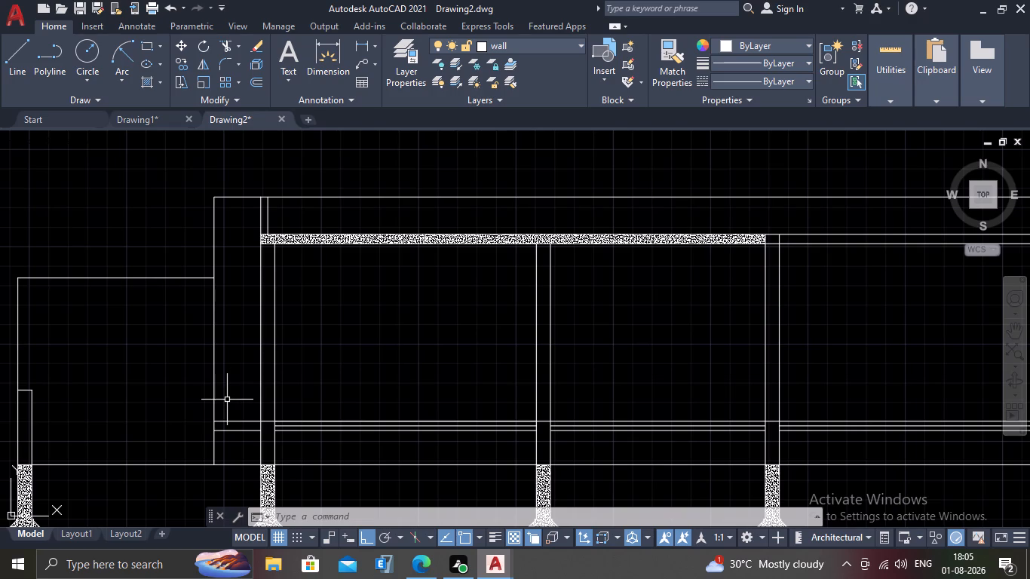
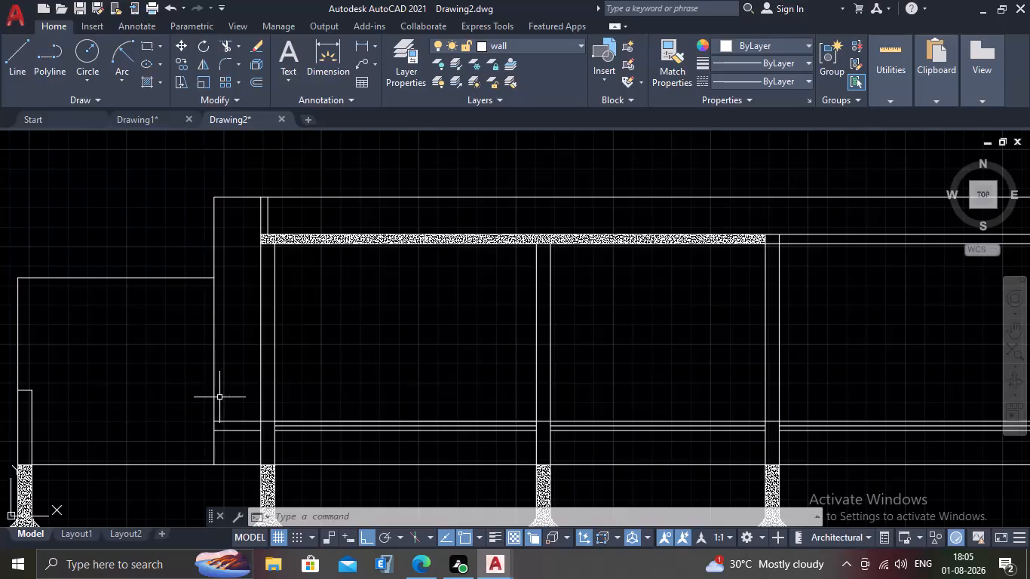
# Offset the upper floor-level line 7' upward, covering both its portion from the left projection and its portion from the second full-height wall.
pyautogui.scroll(1, 219, 397)
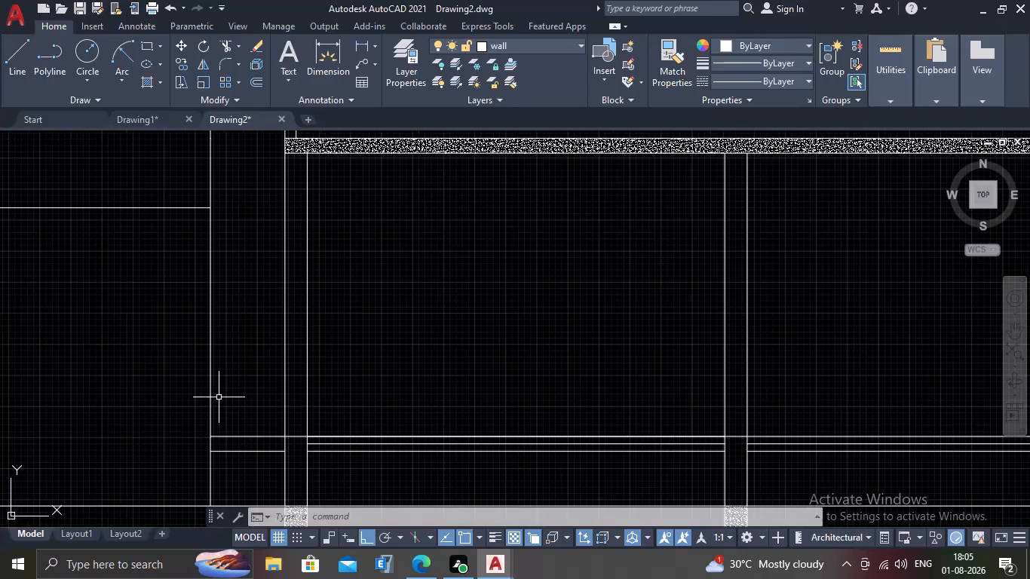
pyautogui.moveTo(219, 397); pyautogui.dragTo(309, 415, button='middle')
pyautogui.moveTo(374, 477); pyautogui.dragTo(388, 440, button='middle')
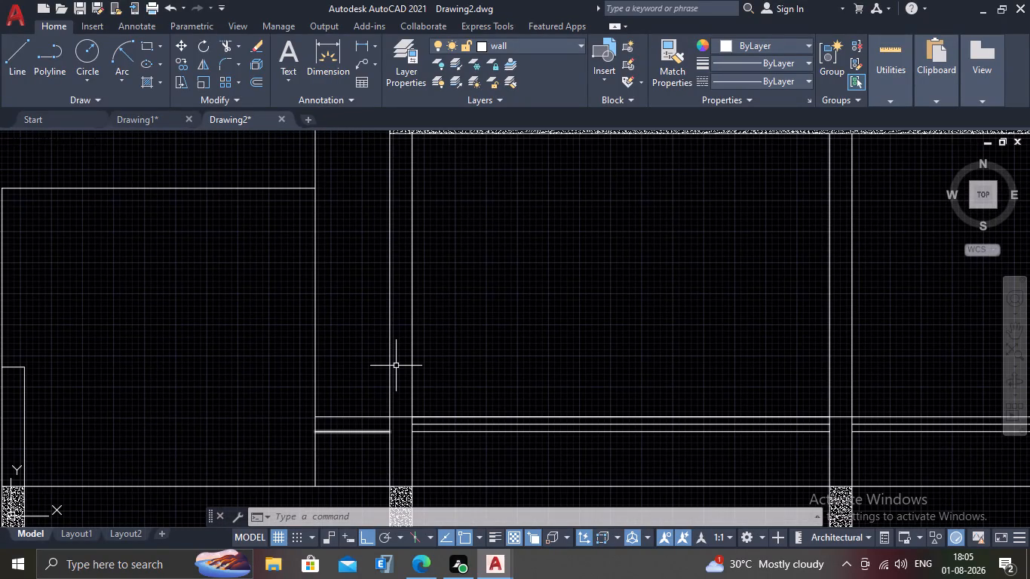
pyautogui.scroll(1, 400, 316)
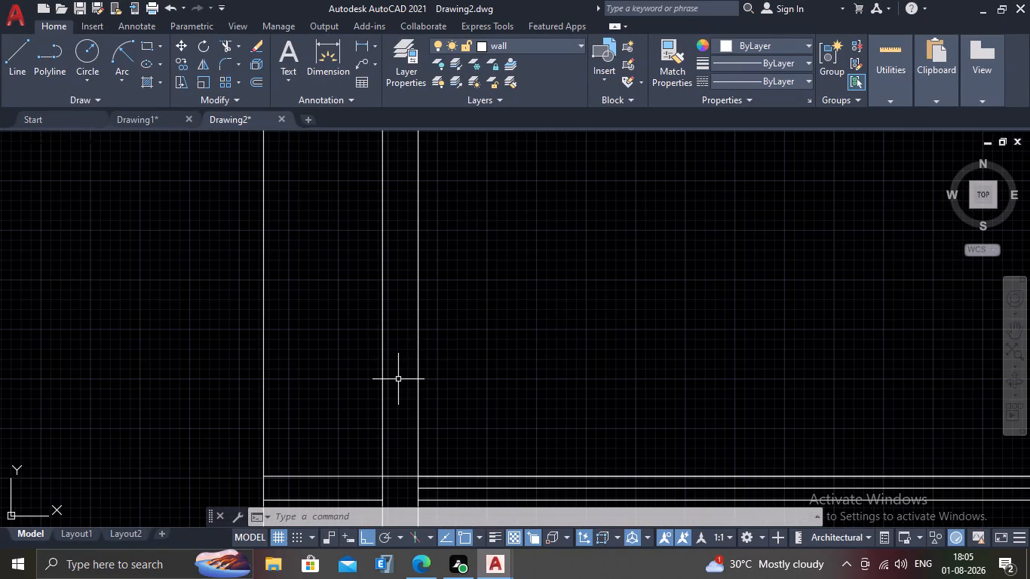
pyautogui.moveTo(410, 346); pyautogui.dragTo(410, 326, button='middle')
pyautogui.press('o')
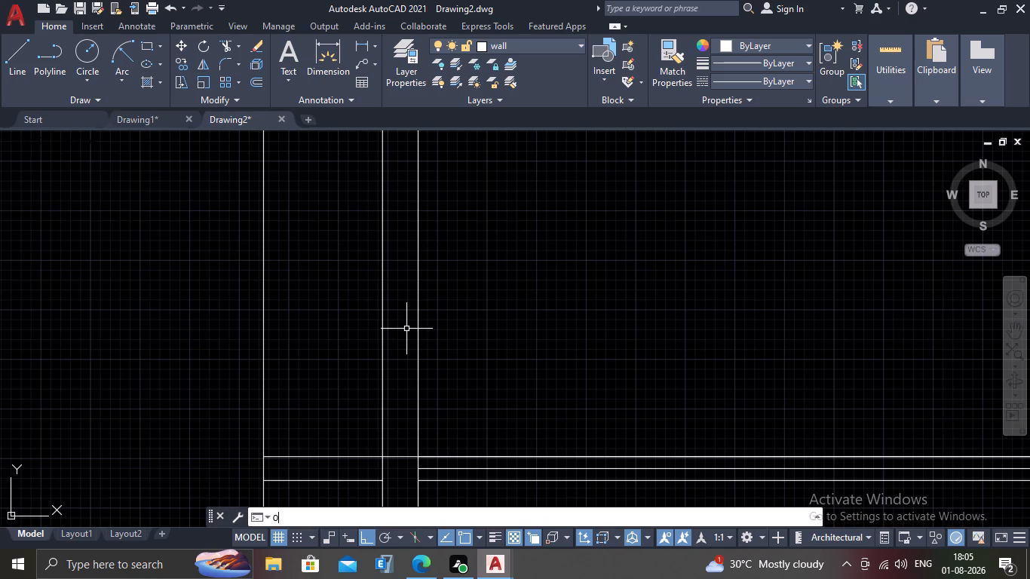
pyautogui.press('Return')
pyautogui.write("7'")
pyautogui.press('Return')
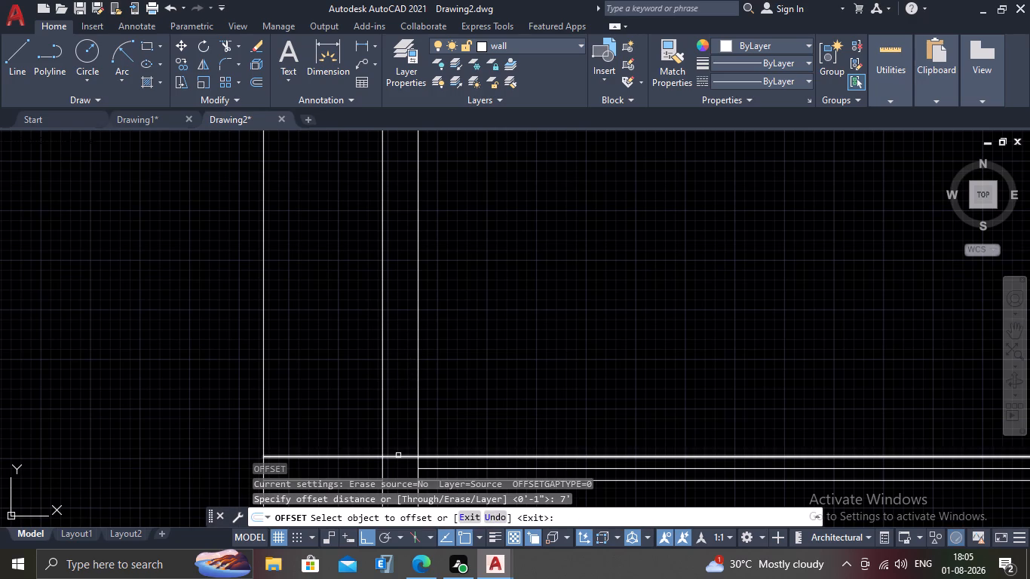
pyautogui.moveTo(397, 455); pyautogui.dragTo(397, 438)
pyautogui.click(406, 359)
pyautogui.scroll(-2, 381, 387)
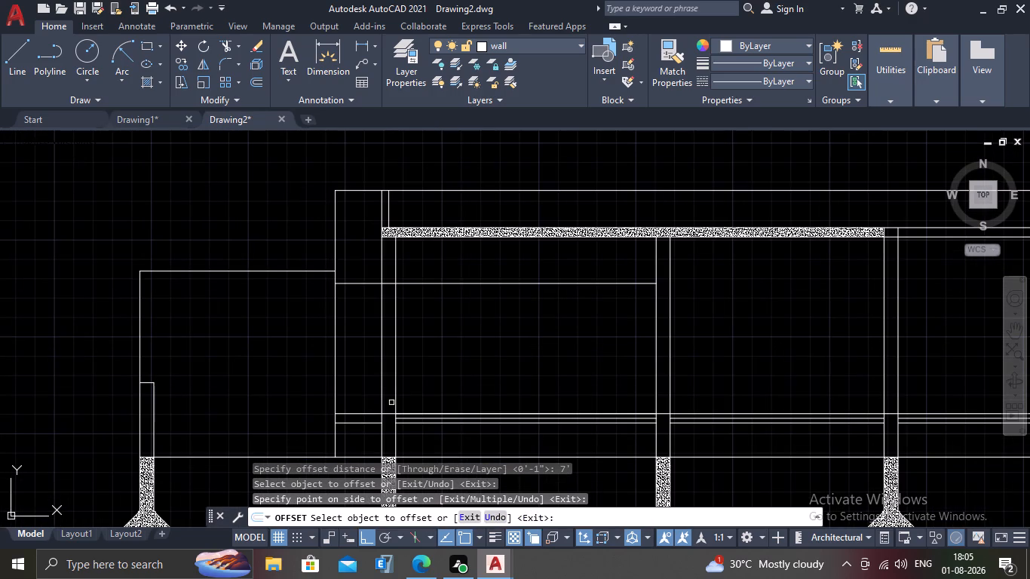
pyautogui.click(661, 415)
pyautogui.click(666, 372)
pyautogui.press('Escape')
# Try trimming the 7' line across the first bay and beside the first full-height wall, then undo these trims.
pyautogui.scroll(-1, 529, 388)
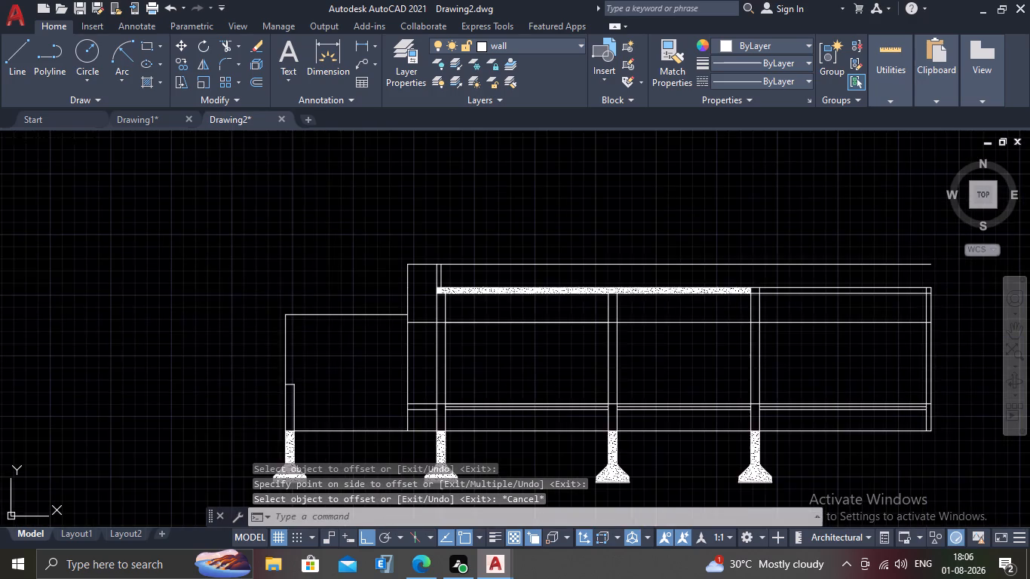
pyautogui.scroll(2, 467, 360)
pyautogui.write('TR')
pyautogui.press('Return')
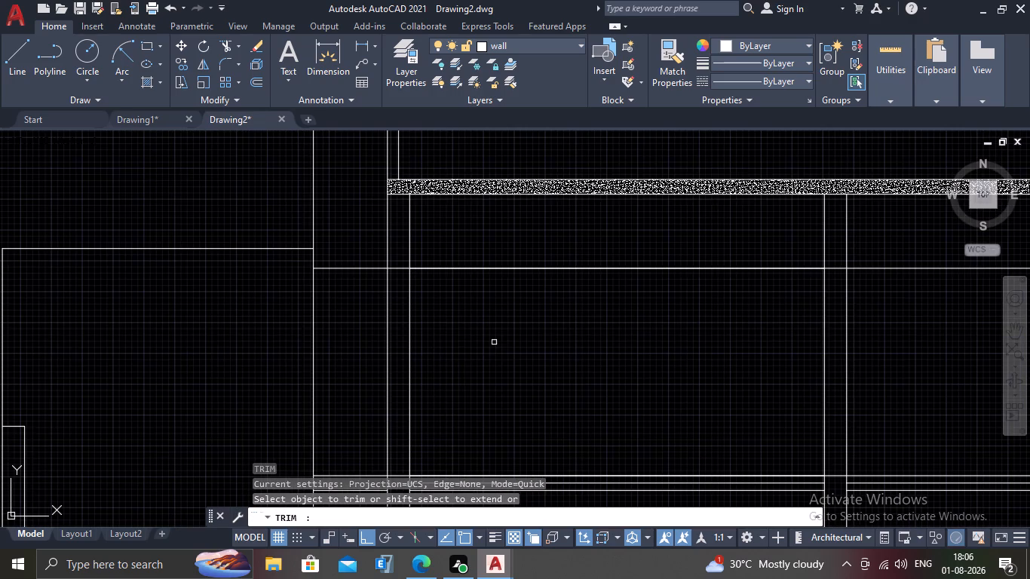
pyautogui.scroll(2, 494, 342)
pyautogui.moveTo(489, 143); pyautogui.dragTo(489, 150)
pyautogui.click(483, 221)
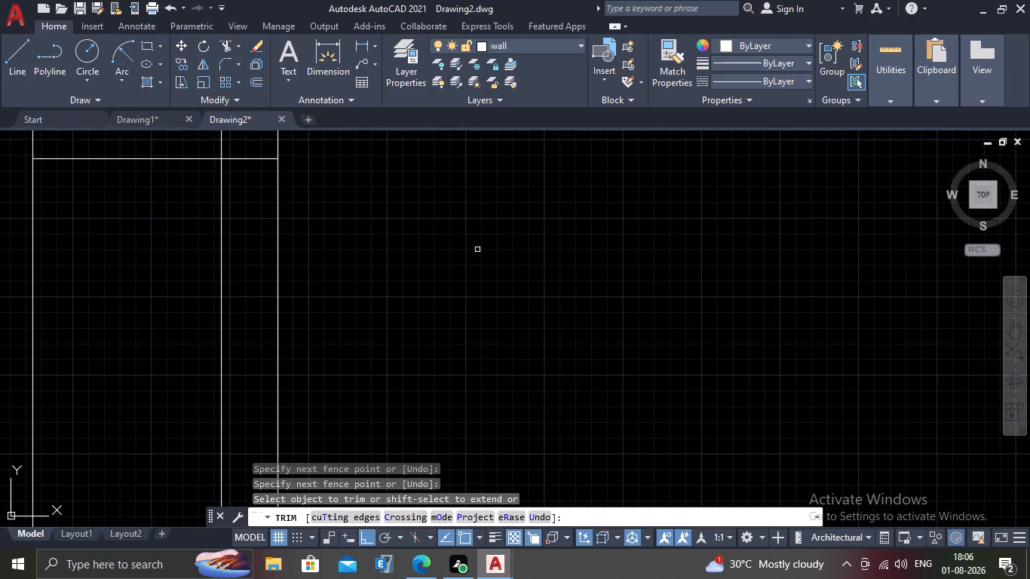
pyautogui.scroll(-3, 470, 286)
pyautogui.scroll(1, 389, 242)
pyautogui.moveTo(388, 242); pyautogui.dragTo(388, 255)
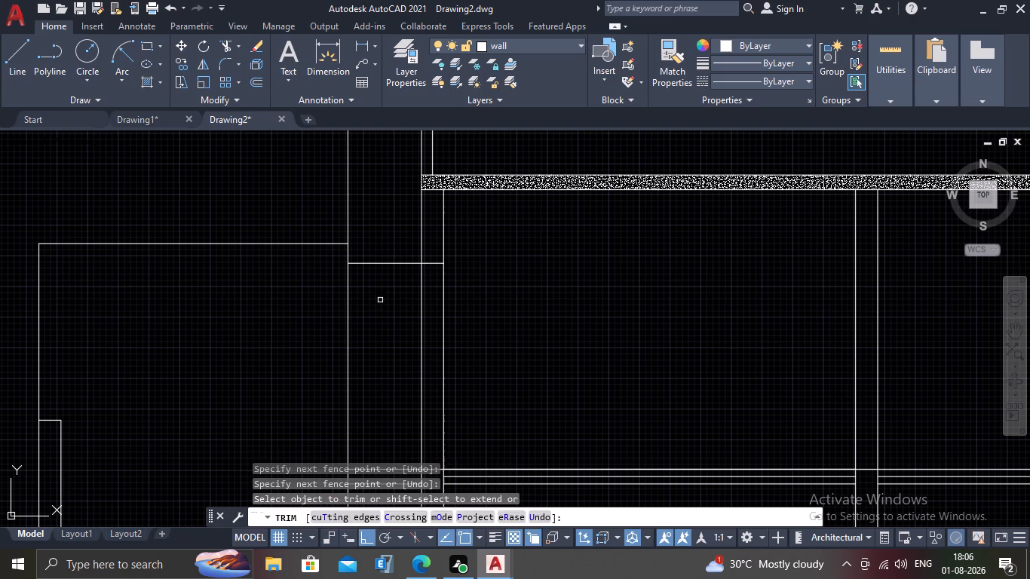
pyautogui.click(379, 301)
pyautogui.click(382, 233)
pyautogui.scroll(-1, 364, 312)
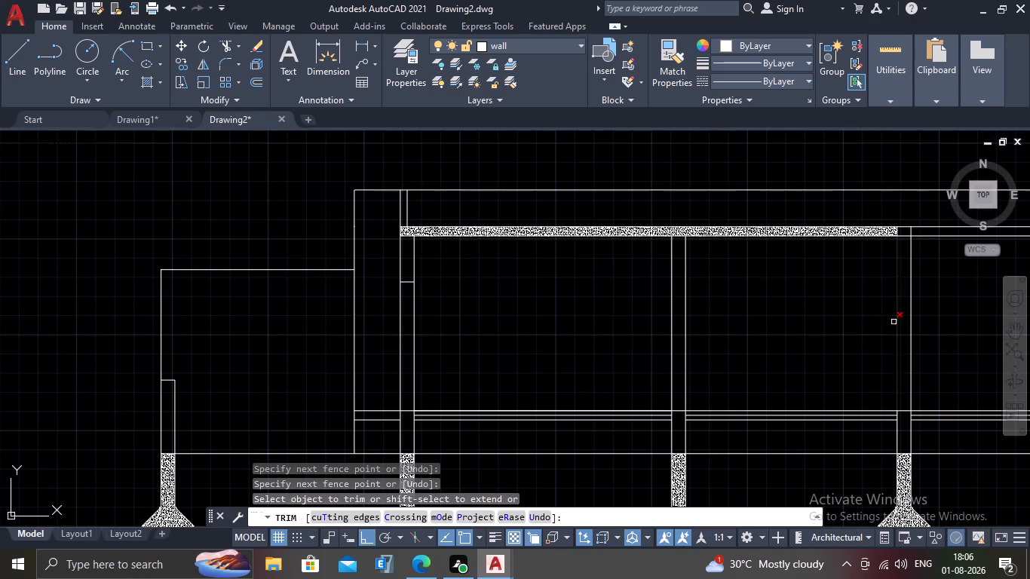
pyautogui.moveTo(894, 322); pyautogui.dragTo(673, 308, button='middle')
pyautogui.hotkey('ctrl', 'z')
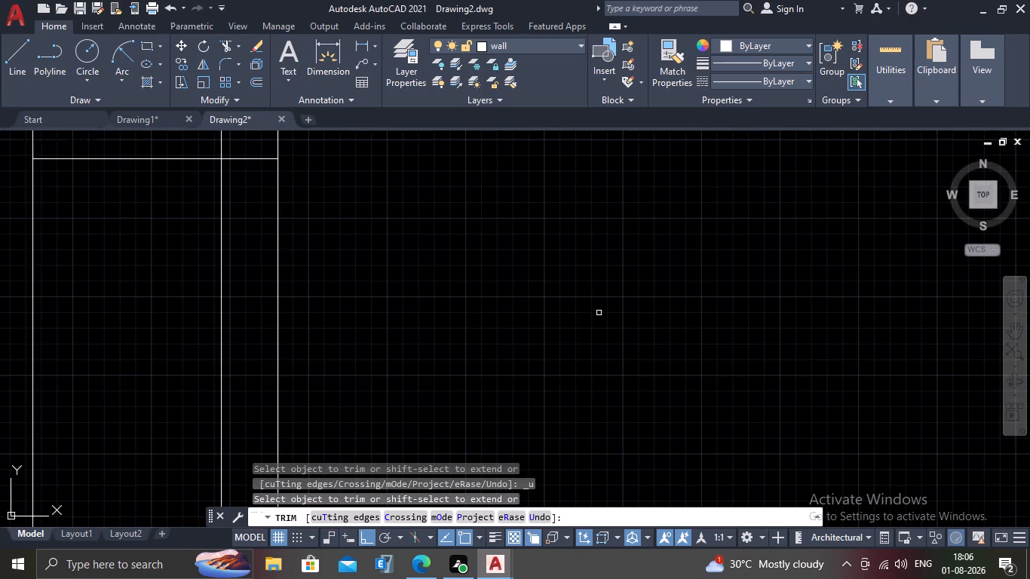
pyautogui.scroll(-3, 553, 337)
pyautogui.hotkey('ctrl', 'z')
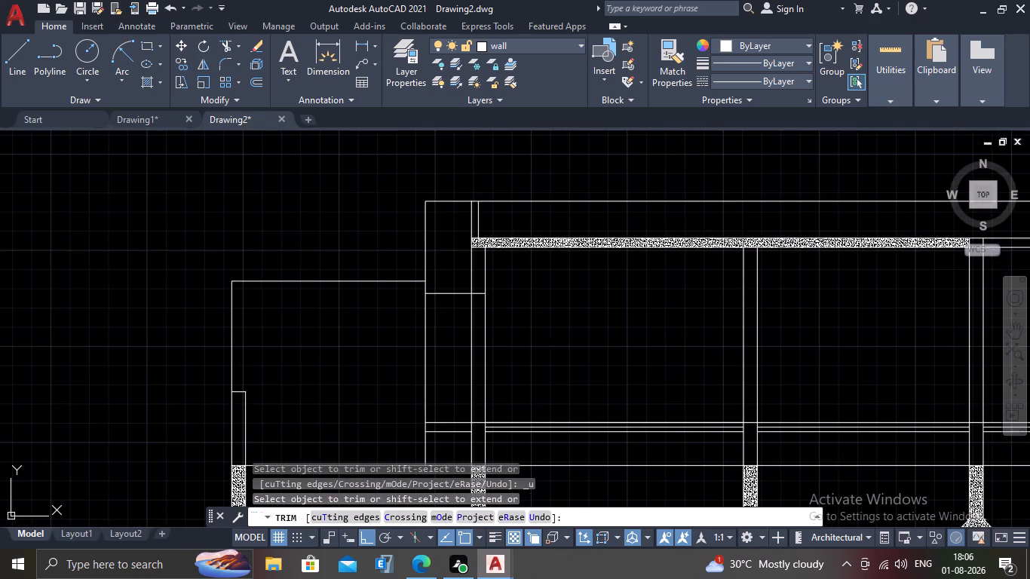
# Trim the 7' line out of the second, last and first bays, keeping the short segments inside the walls.
pyautogui.scroll(-2, 553, 337)
pyautogui.scroll(1, 783, 314)
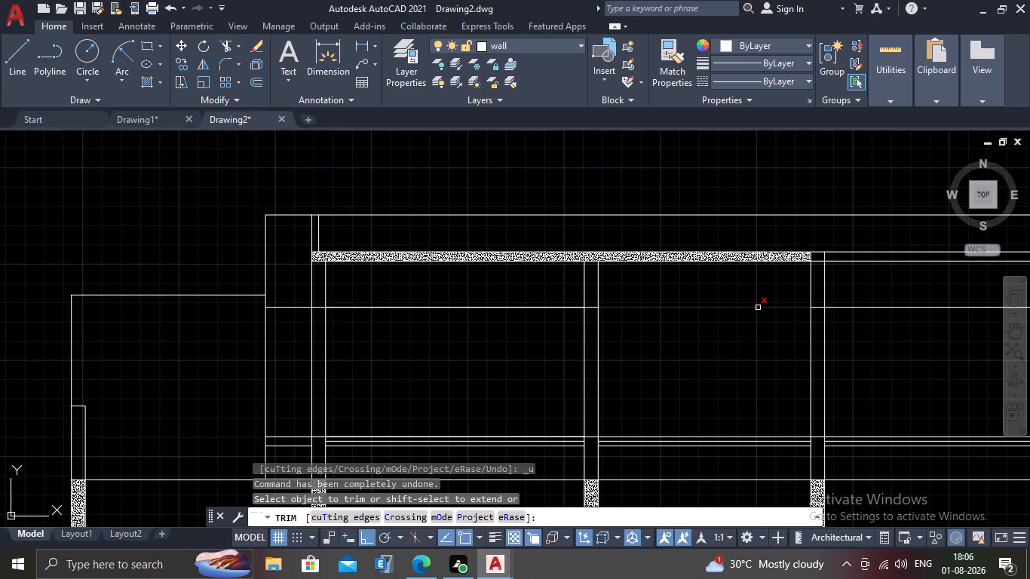
pyautogui.click(758, 308)
pyautogui.scroll(-1, 718, 331)
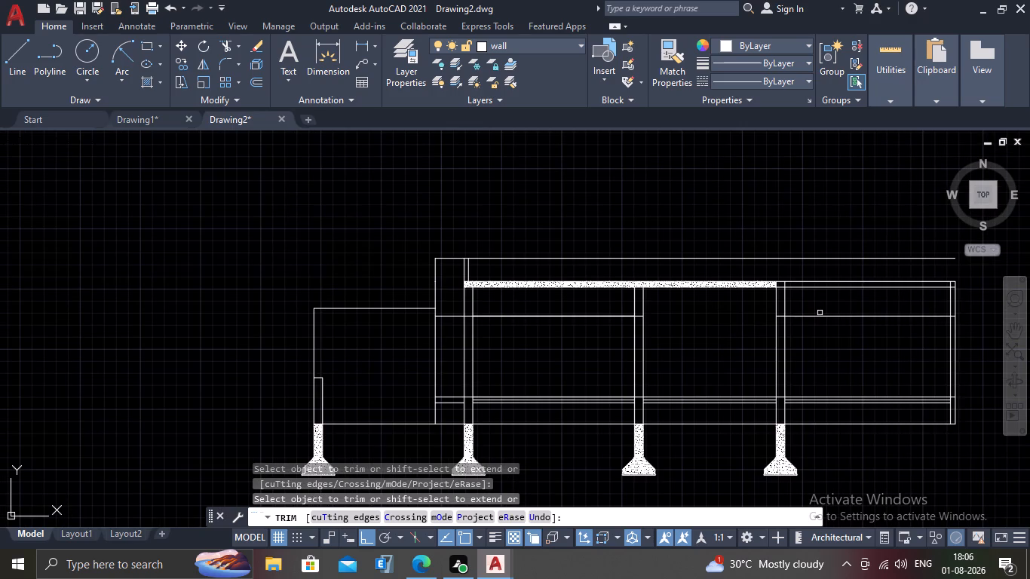
pyautogui.click(815, 317)
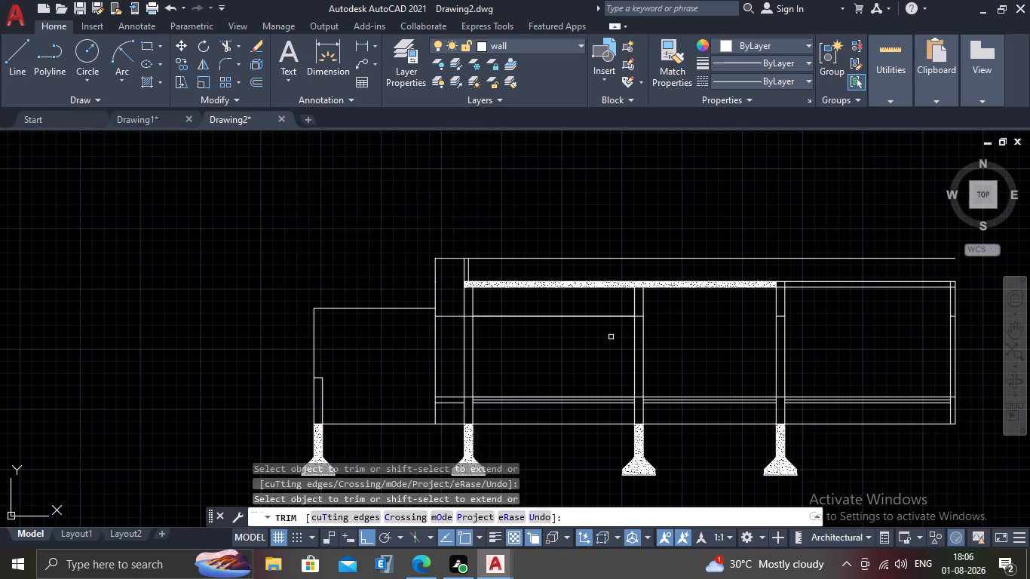
pyautogui.click(565, 314)
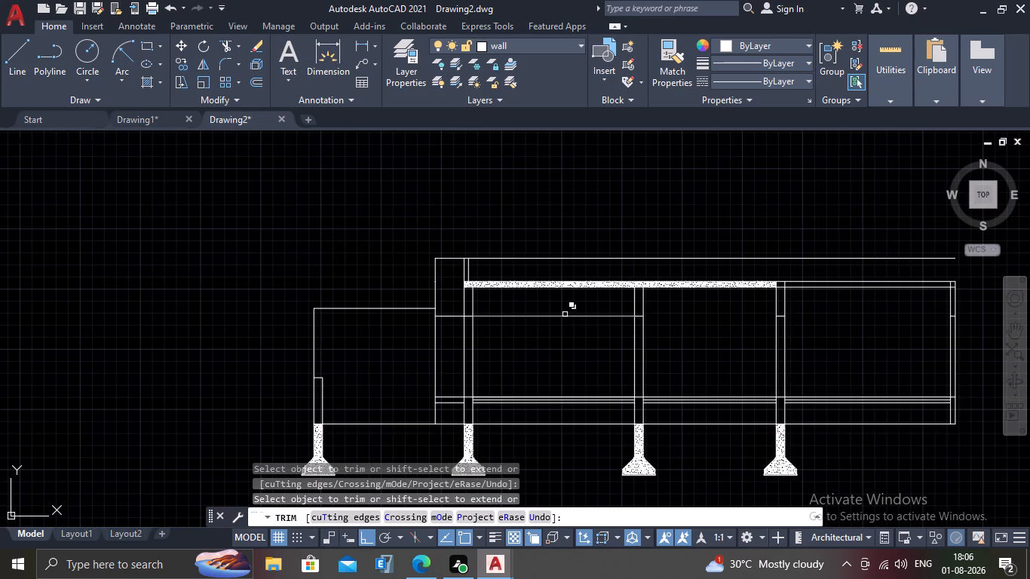
pyautogui.click(564, 315)
pyautogui.click(633, 372)
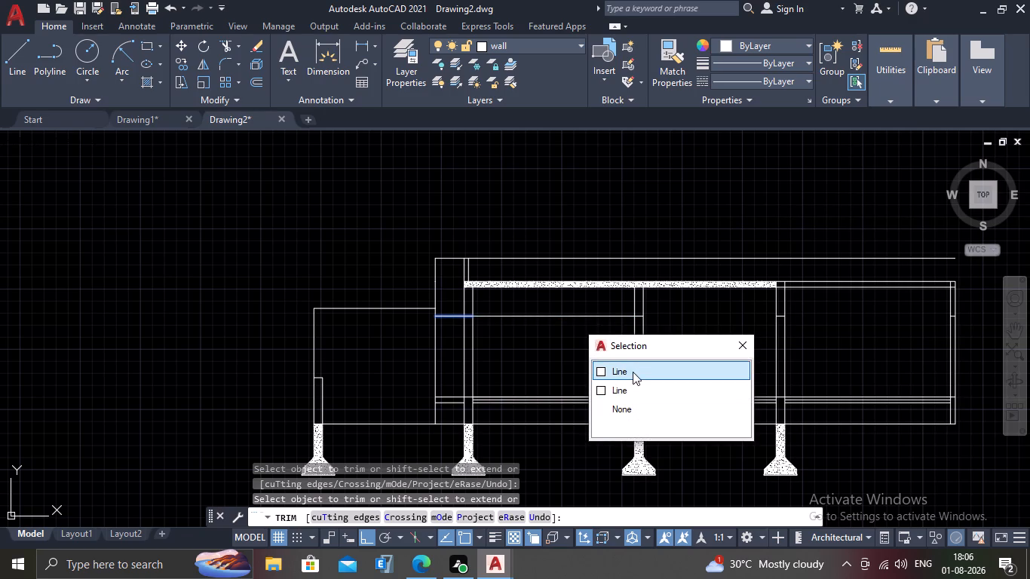
pyautogui.click(615, 372)
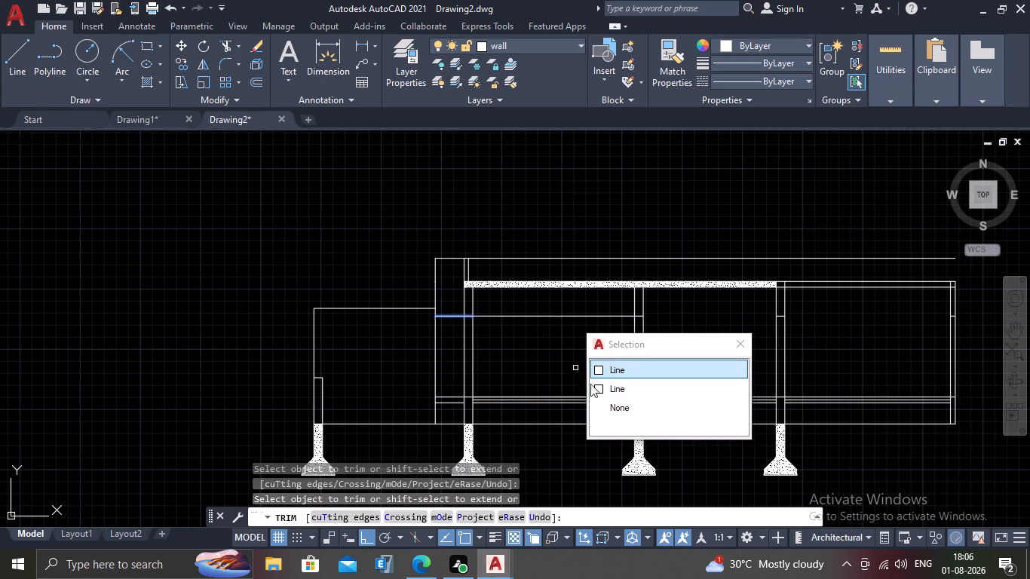
pyautogui.click(624, 392)
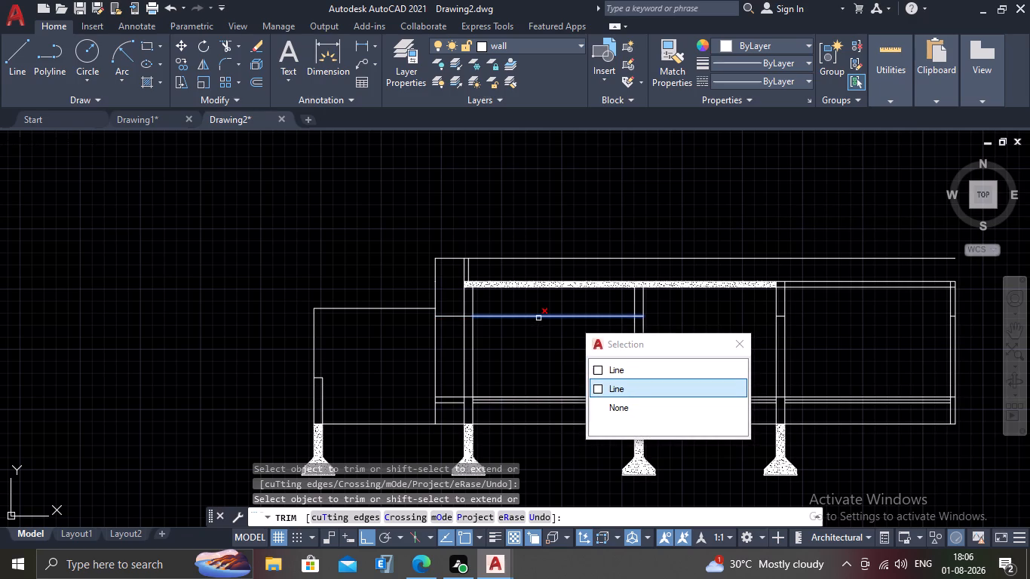
pyautogui.click(538, 318)
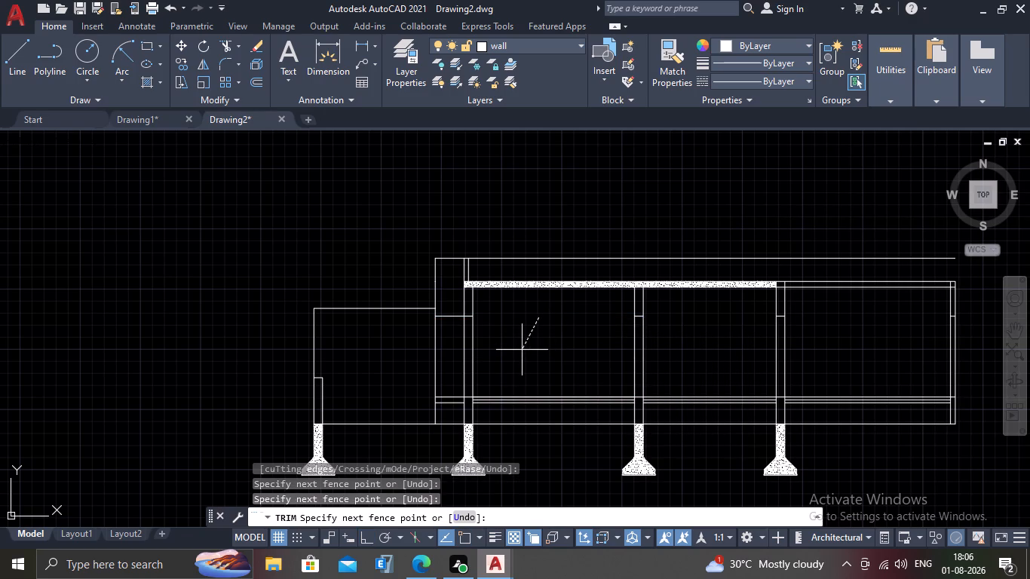
pyautogui.click(522, 350)
pyautogui.press('Escape')
# Trim the remaining 7' line between the outer vertical line and the first full-height wall, then finish trimming.
pyautogui.scroll(2, 461, 334)
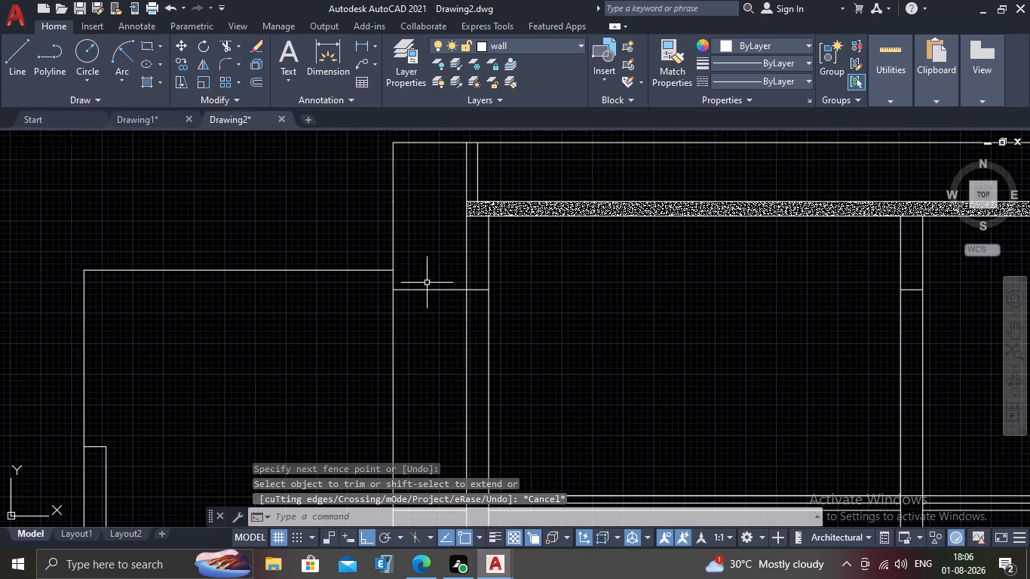
pyautogui.click(432, 279)
pyautogui.click(421, 303)
pyautogui.press('Escape')
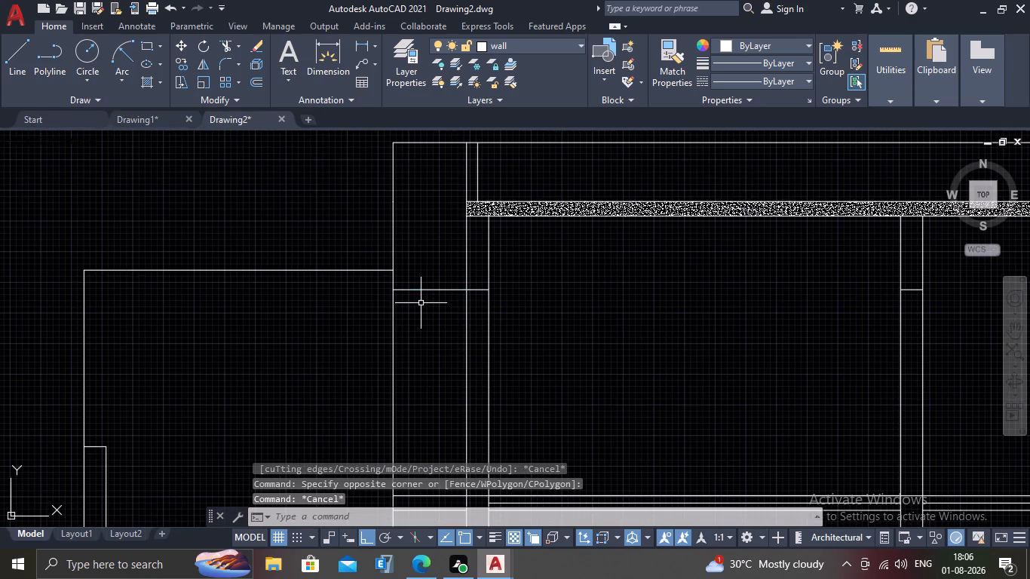
pyautogui.press('Return')
pyautogui.click(432, 283)
pyautogui.click(420, 309)
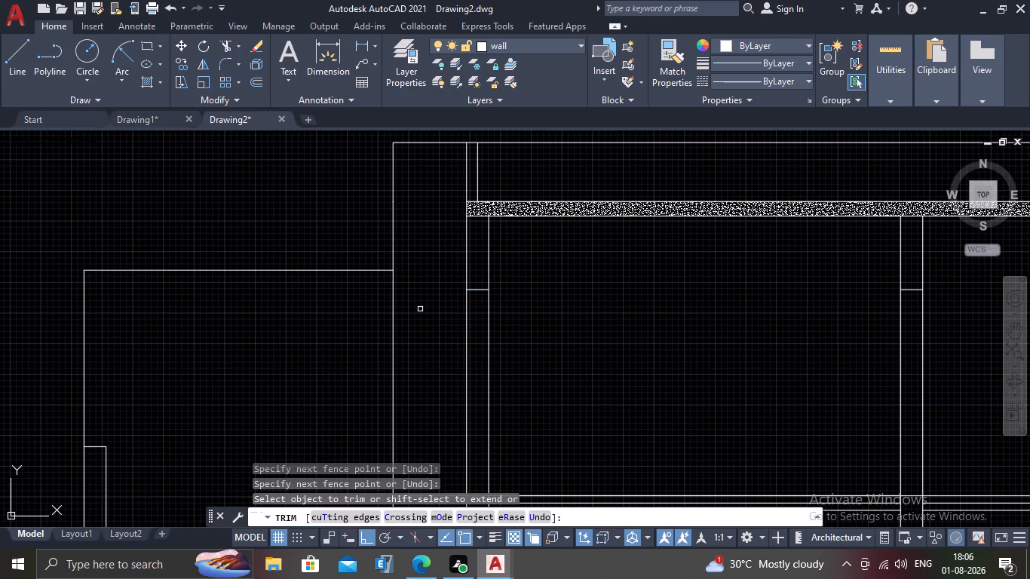
pyautogui.press('Escape')
# Offset the short horizontal line inside the first full-height wall 6" downward.
pyautogui.scroll(-1, 433, 329)
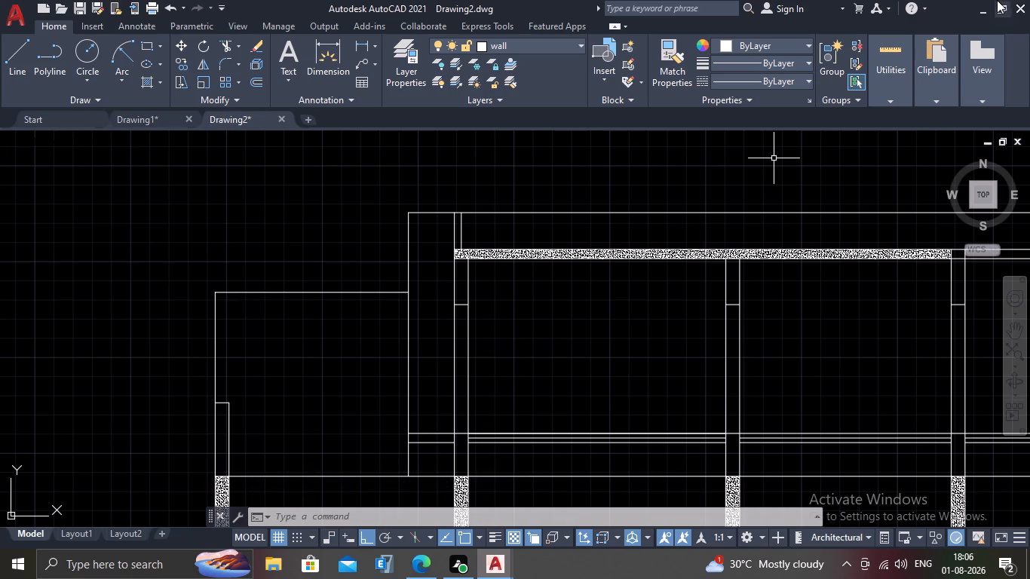
pyautogui.scroll(1, 470, 338)
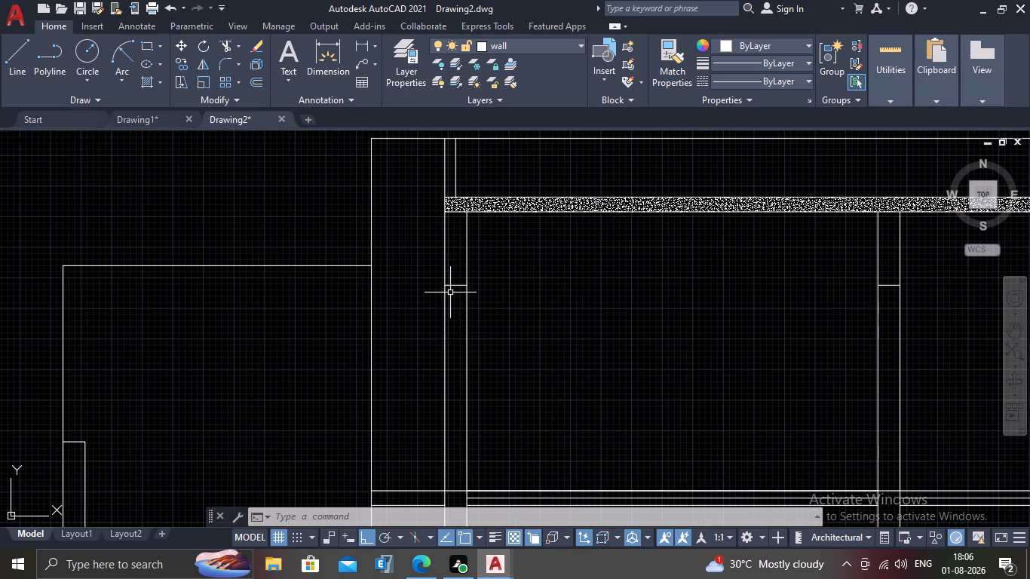
pyautogui.scroll(1, 450, 293)
pyautogui.press('o')
pyautogui.press('Return')
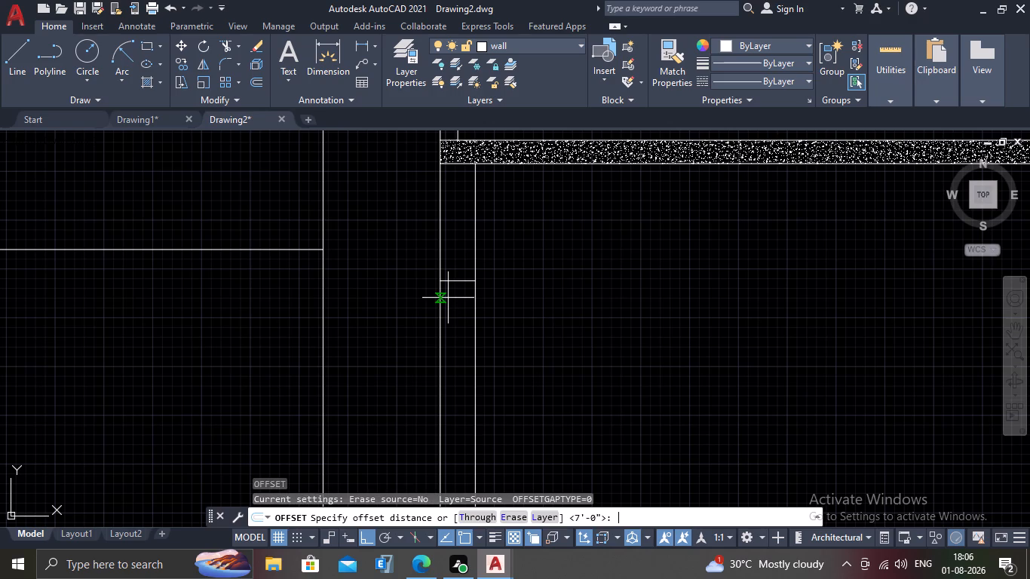
pyautogui.press('6')
pyautogui.hotkey('shift', '"')
pyautogui.press('Return')
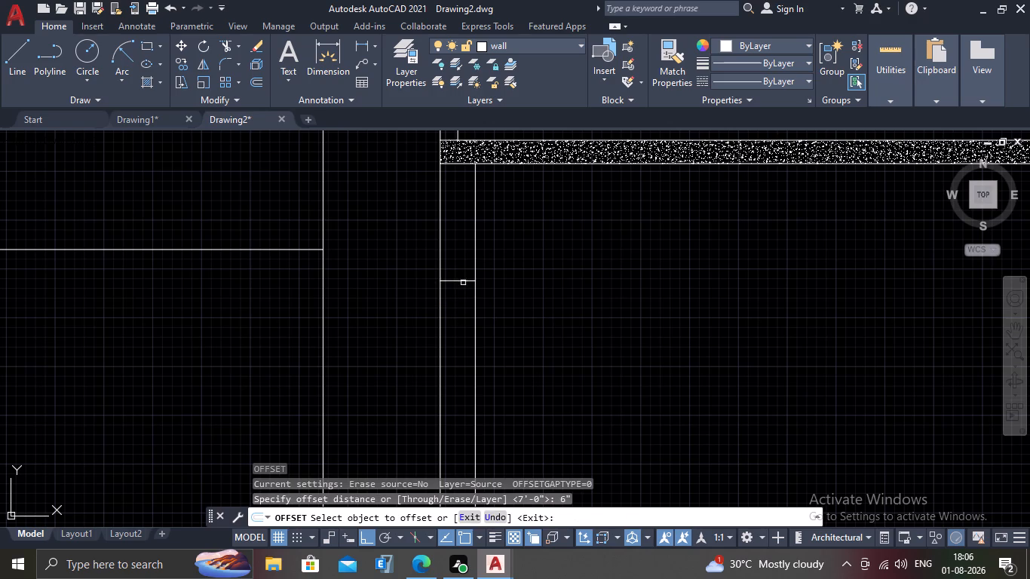
pyautogui.click(463, 283)
pyautogui.moveTo(464, 315); pyautogui.dragTo(464, 338)
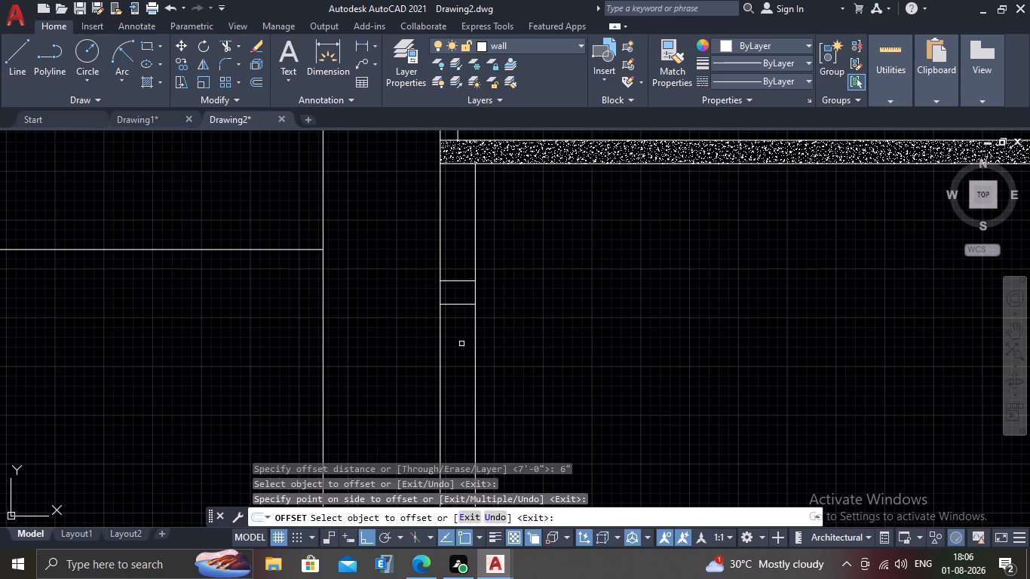
pyautogui.press('Escape')
# Start a line at the outer end of the lower short line in the first full-height wall, trying 3' and 3" outward segments and undoing both.
pyautogui.press('l')
pyautogui.press('Return')
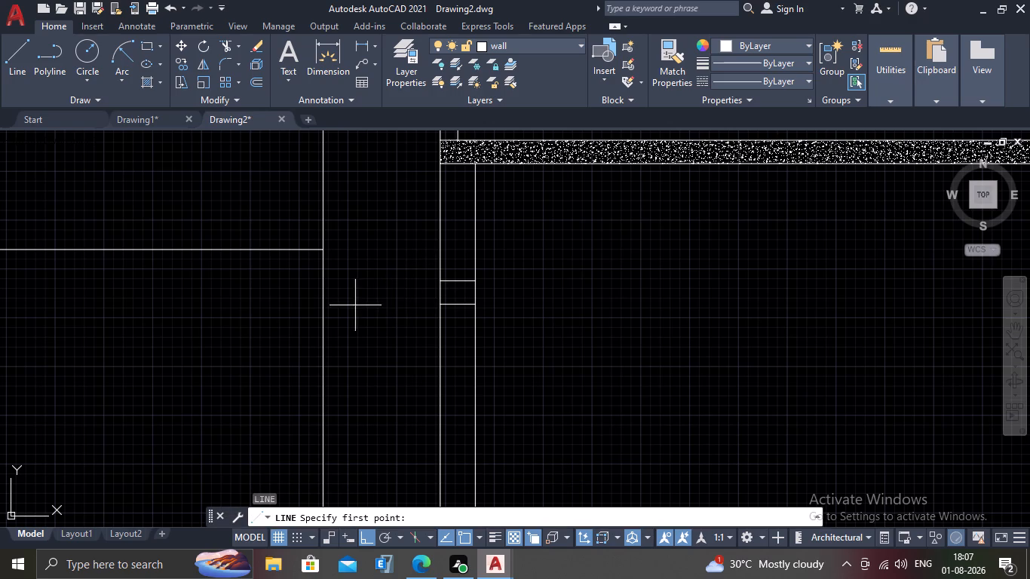
pyautogui.click(437, 305)
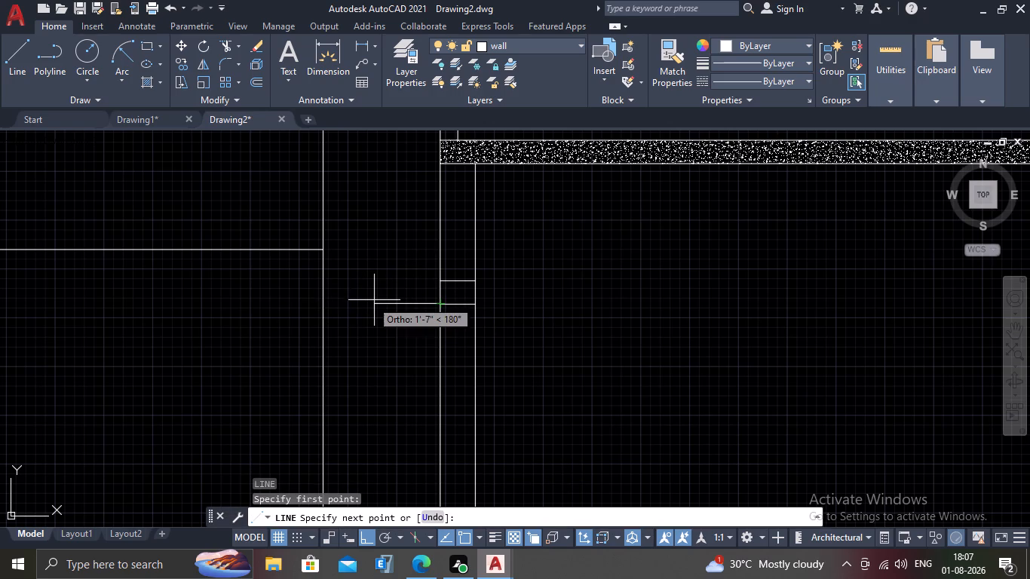
pyautogui.press('3')
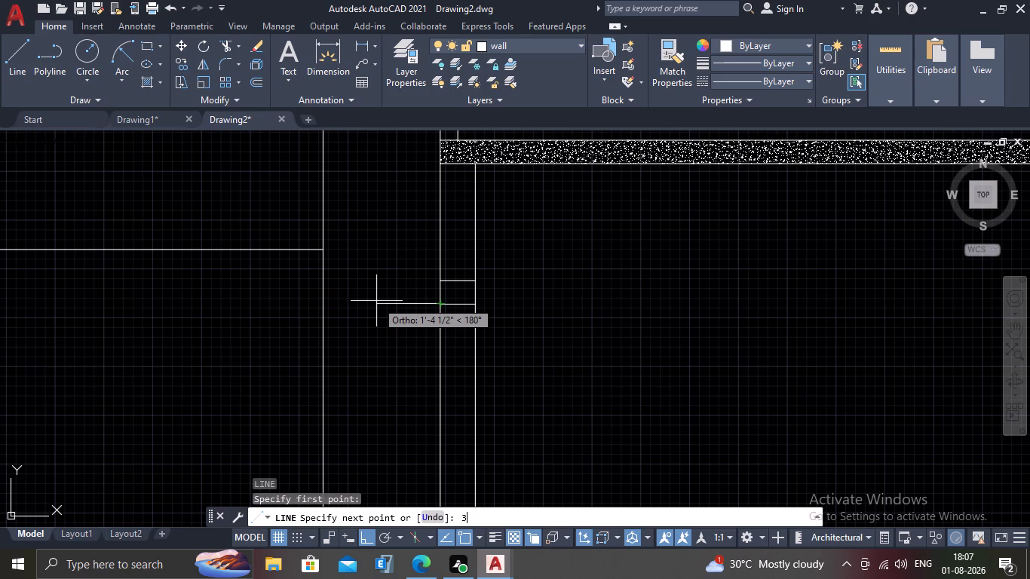
pyautogui.press("'")
pyautogui.press('Return')
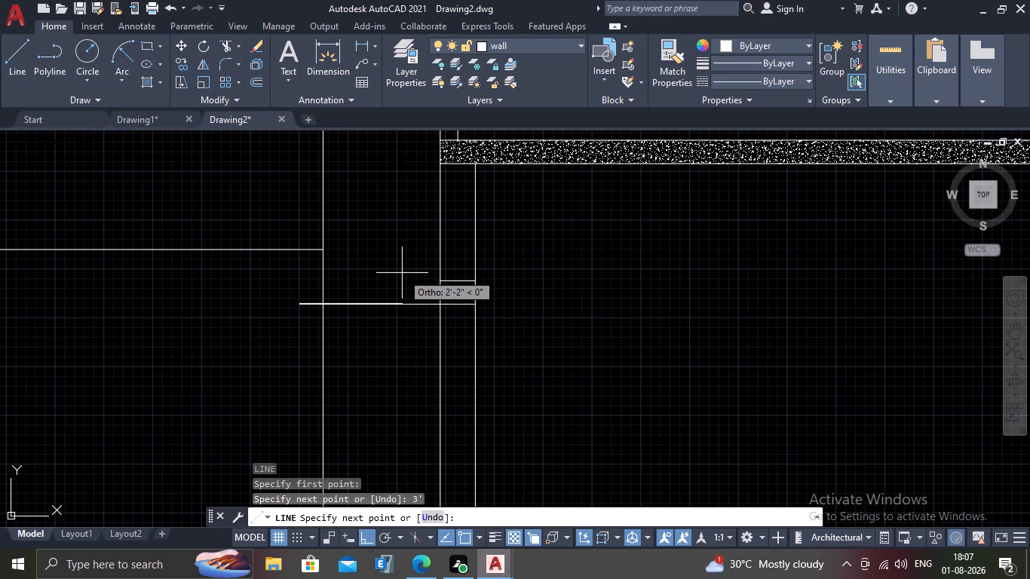
pyautogui.hotkey('ctrl', 'z')
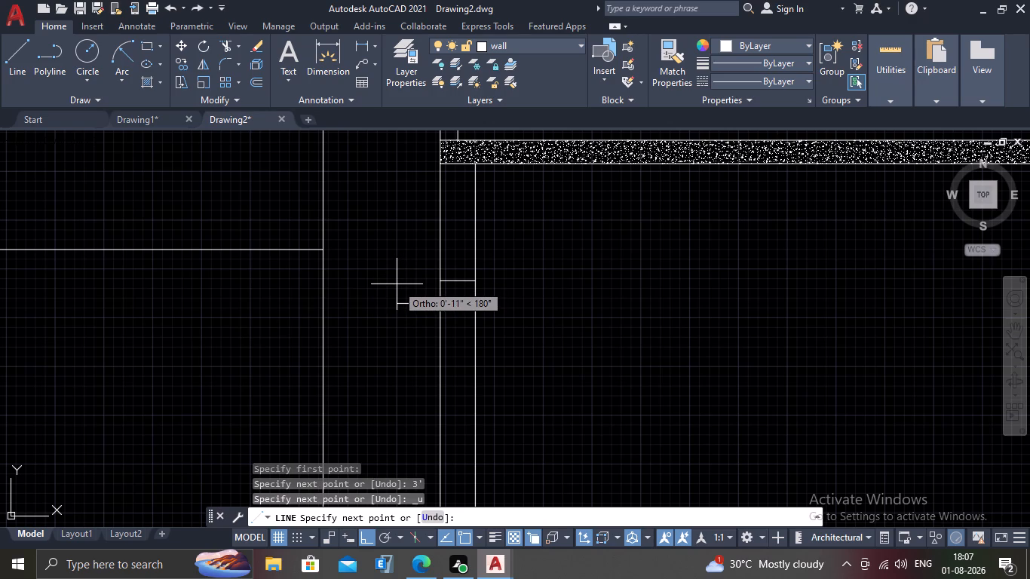
pyautogui.write('3"')
pyautogui.press('Return')
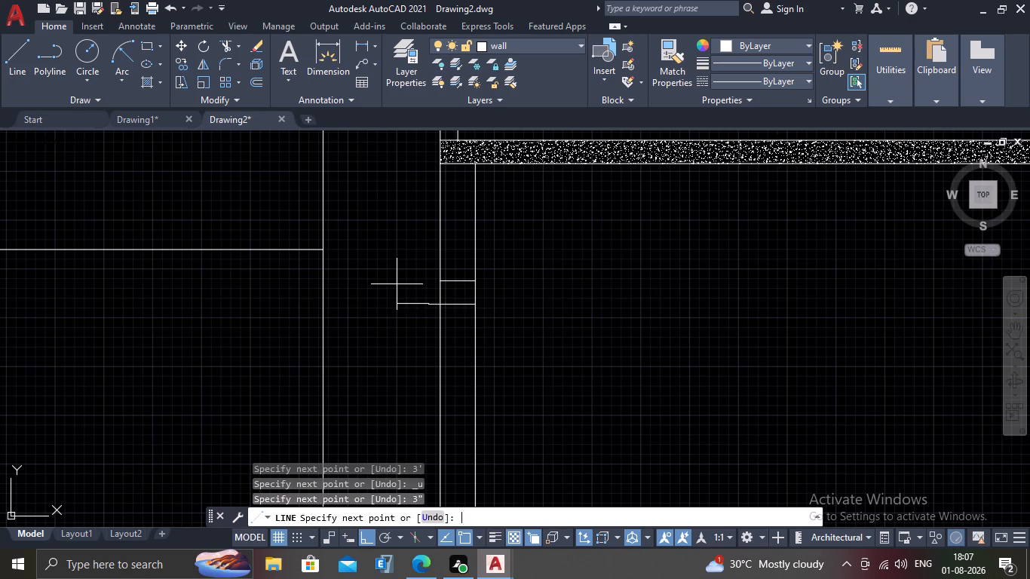
pyautogui.hotkey('ctrl', 'z')
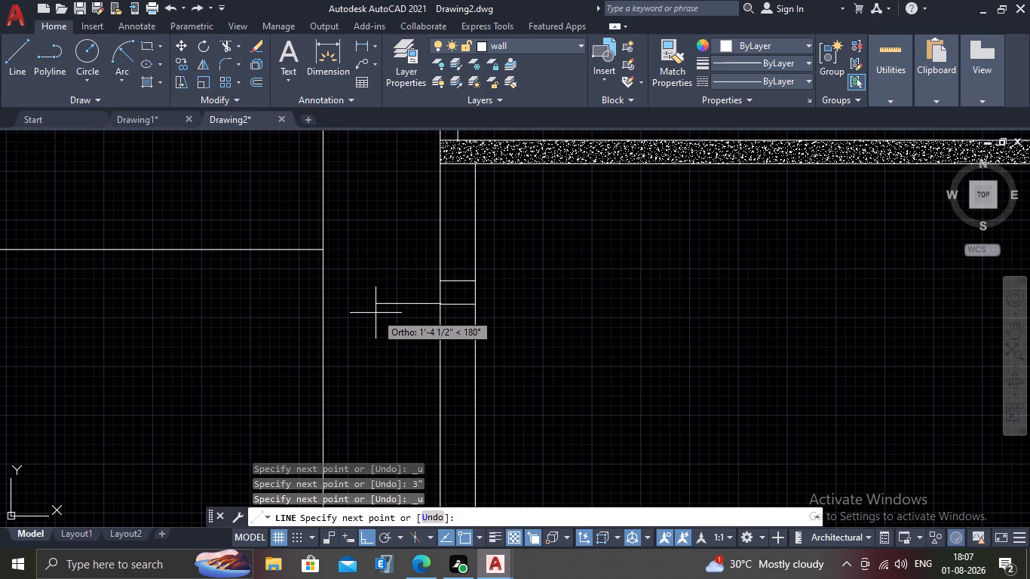
# Continue the line 2' outward from the wall and 3" up, and slope it back to the upper short line's outer end.
pyautogui.write("2'")
pyautogui.press('Return')
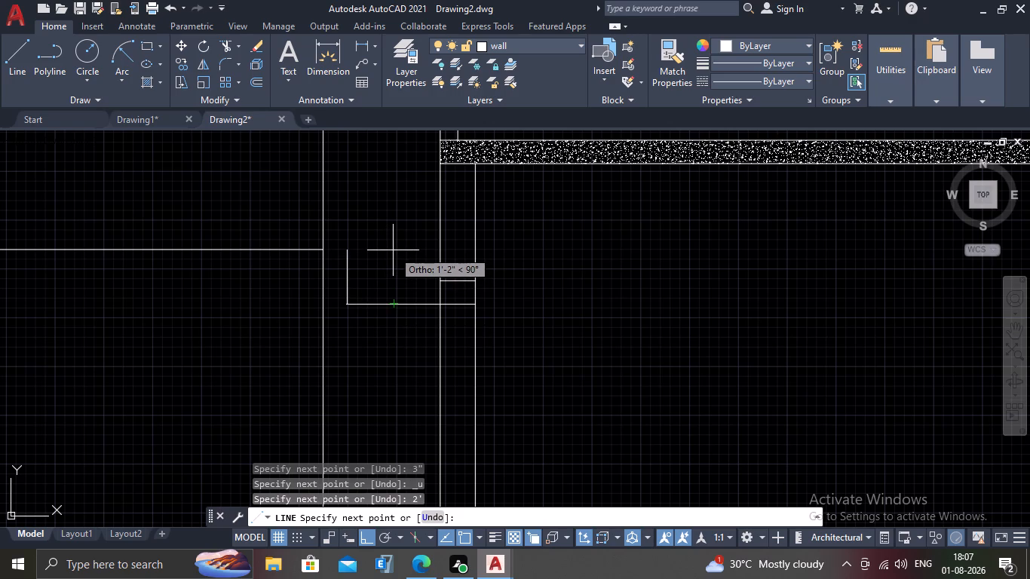
pyautogui.write('3"')
pyautogui.press('Return')
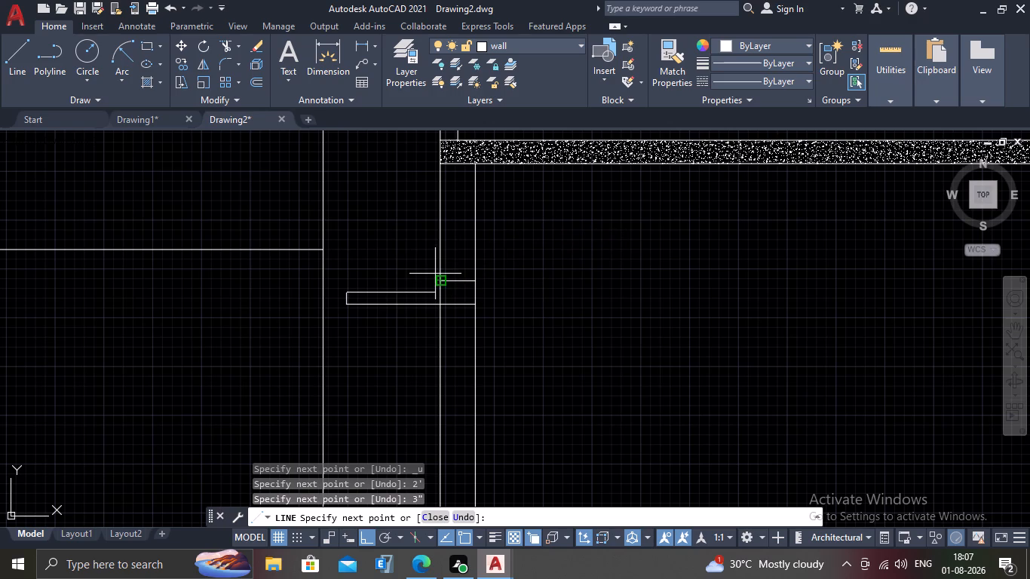
pyautogui.scroll(3, 449, 284)
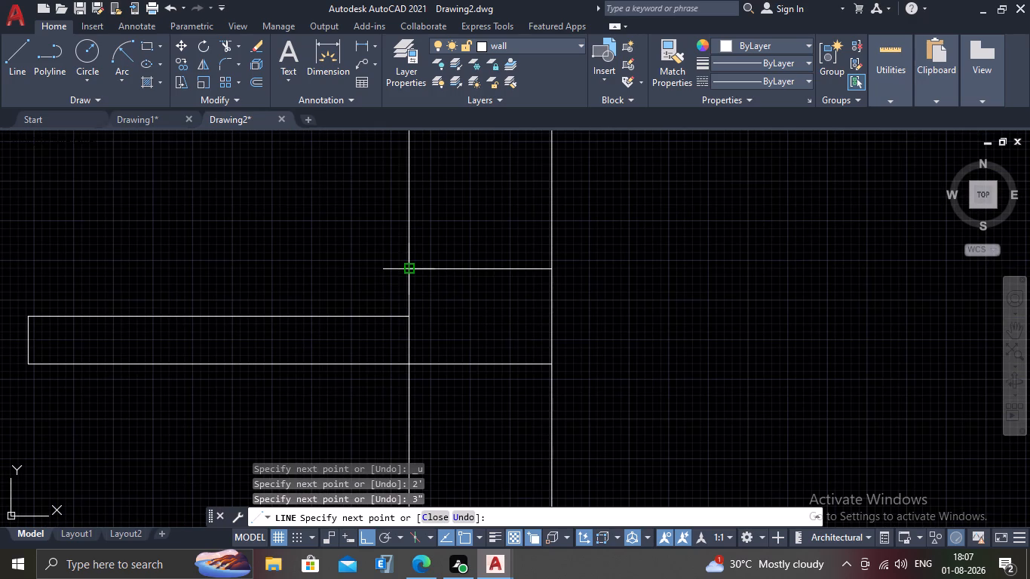
pyautogui.click(411, 269)
pyautogui.press('Escape')
pyautogui.scroll(-3, 389, 317)
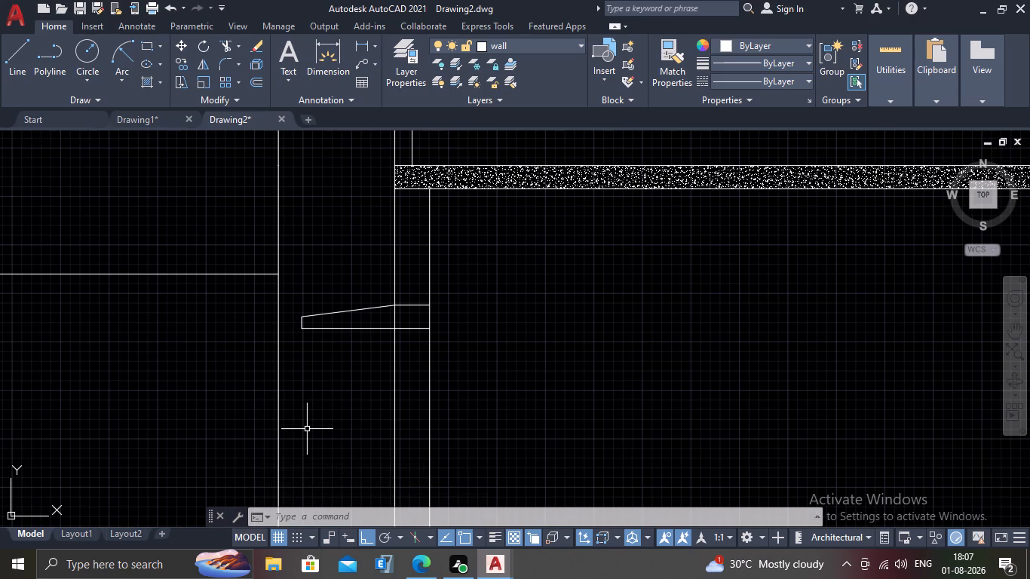
# Draw a small rectangle inside the lintel block of the first full-height wall, leaving a narrow gap on all sides.
pyautogui.scroll(-2, 333, 360)
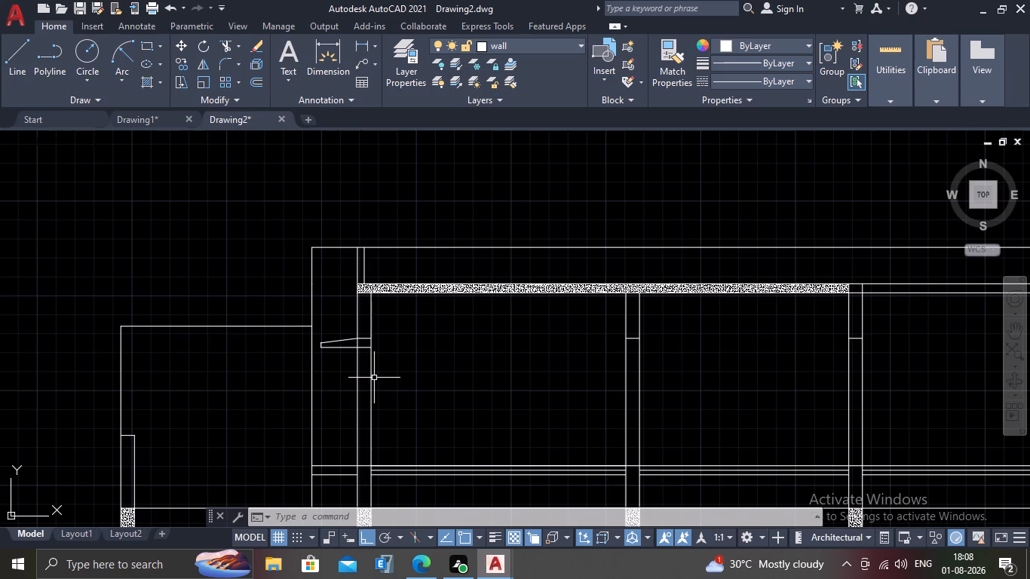
pyautogui.scroll(1, 650, 374)
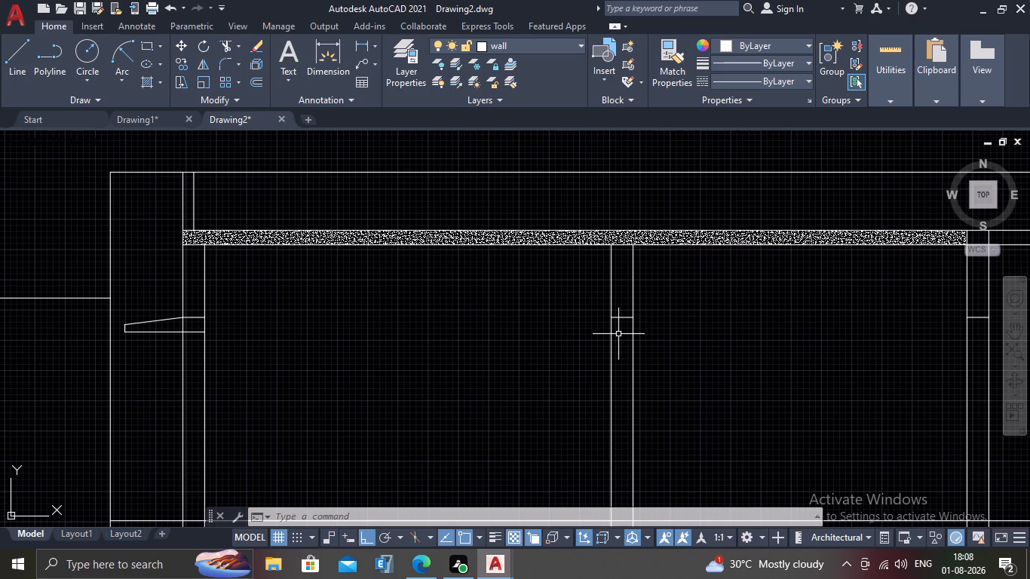
pyautogui.scroll(2, 133, 343)
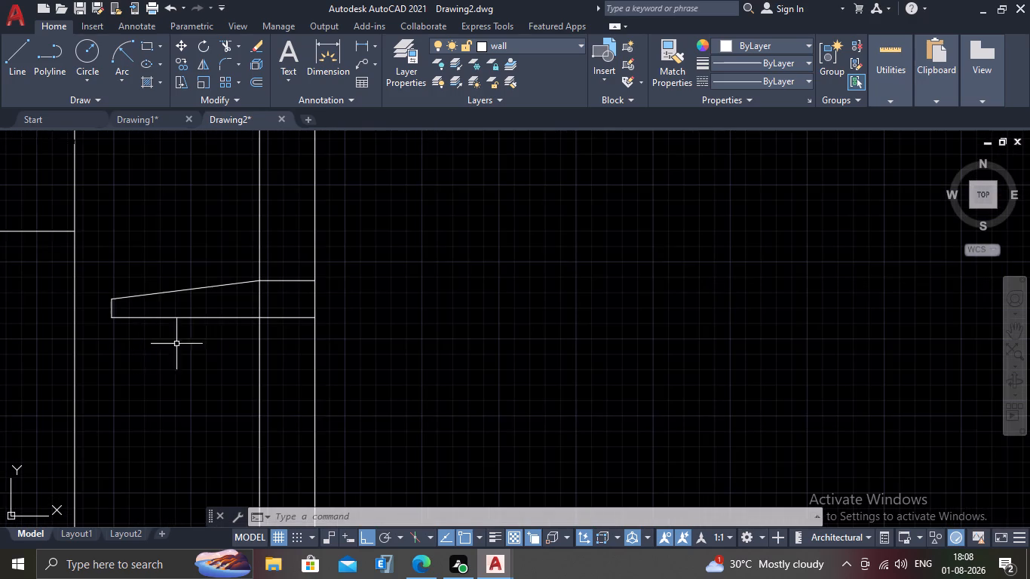
pyautogui.scroll(1, 235, 309)
pyautogui.moveTo(290, 286); pyautogui.dragTo(310, 227, button='middle')
pyautogui.scroll(-1, 309, 240)
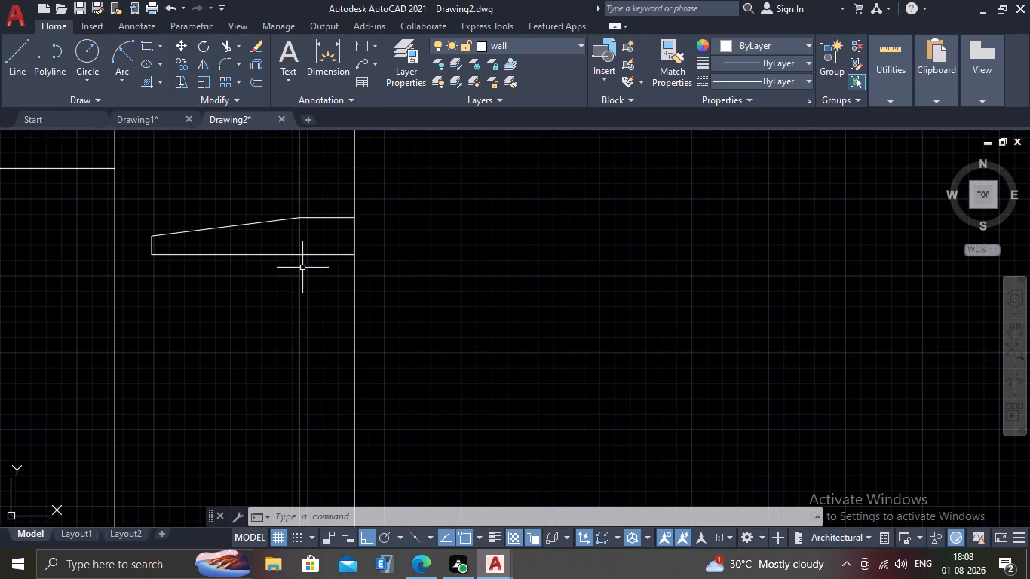
pyautogui.scroll(2, 312, 246)
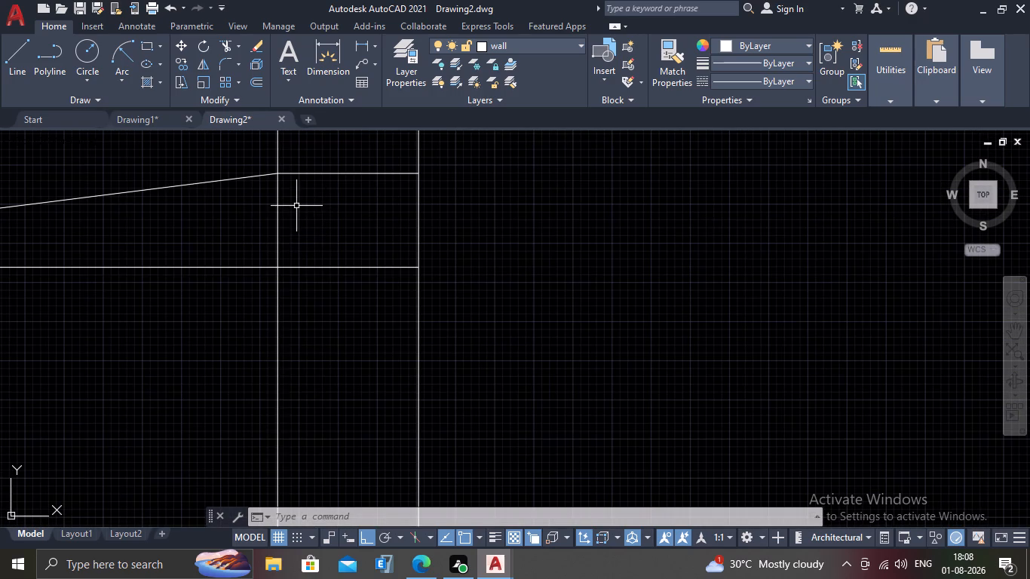
pyautogui.scroll(-2, 323, 297)
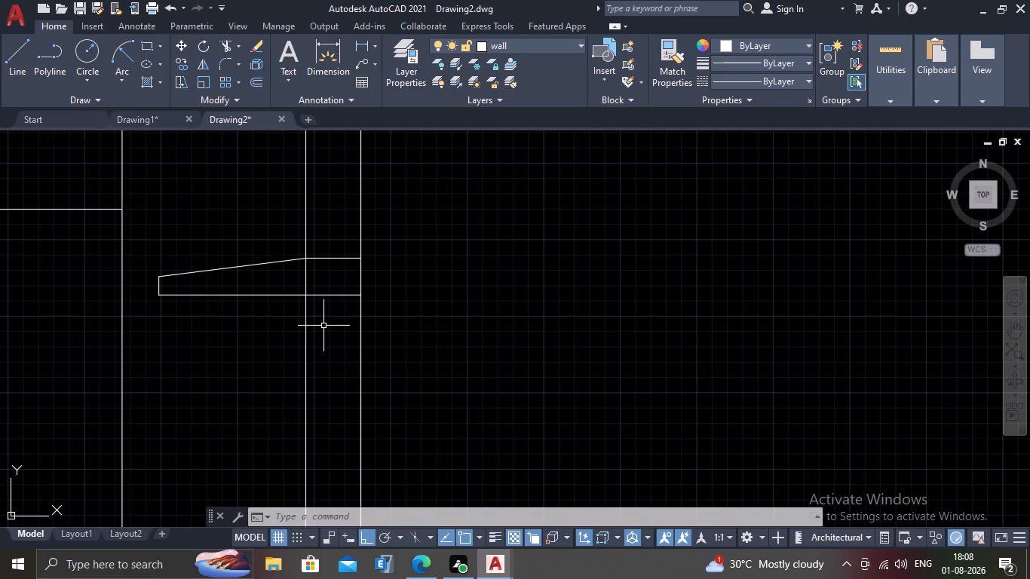
pyautogui.moveTo(323, 326); pyautogui.dragTo(363, 300, button='middle')
pyautogui.moveTo(291, 336); pyautogui.dragTo(358, 328, button='middle')
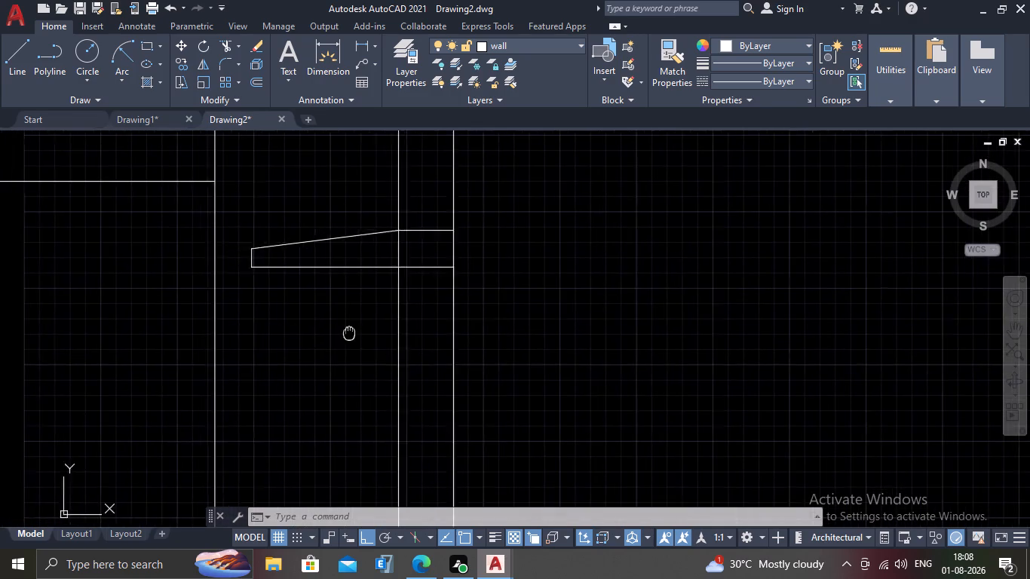
pyautogui.moveTo(358, 328); pyautogui.dragTo(368, 324, button='middle')
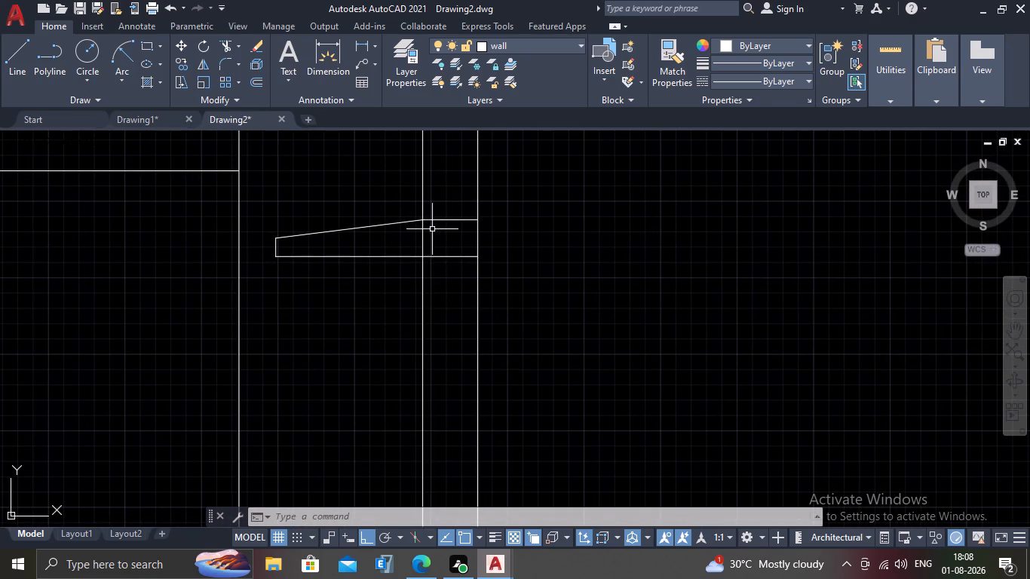
pyautogui.scroll(2, 430, 230)
pyautogui.write('REC')
pyautogui.press('Return')
pyautogui.click(420, 218)
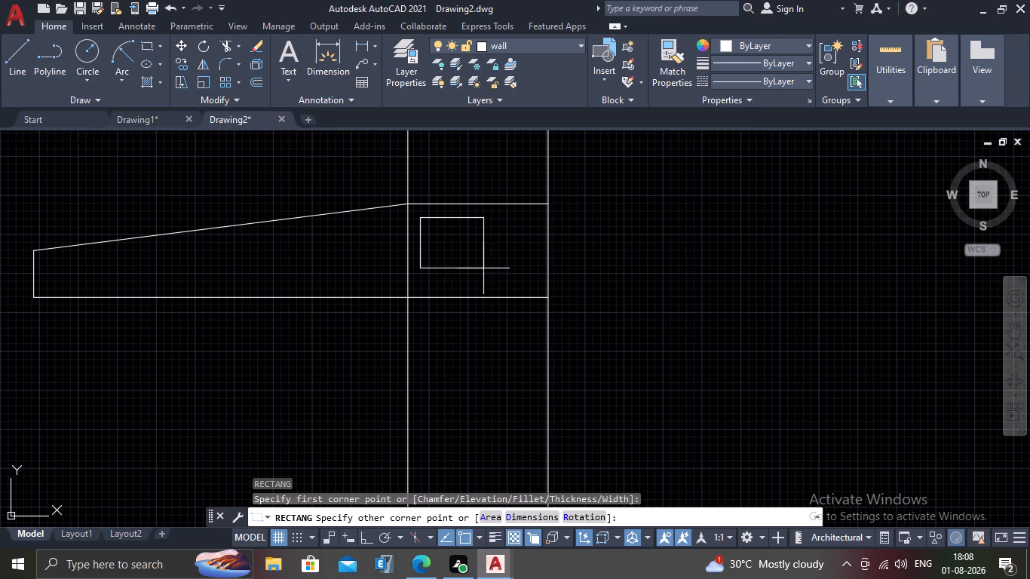
pyautogui.click(535, 286)
pyautogui.press('Escape')
# Set the fillet radius to 1" and try to fillet the lower-left corner of the lintel's inner rectangle.
pyautogui.scroll(-1, 514, 305)
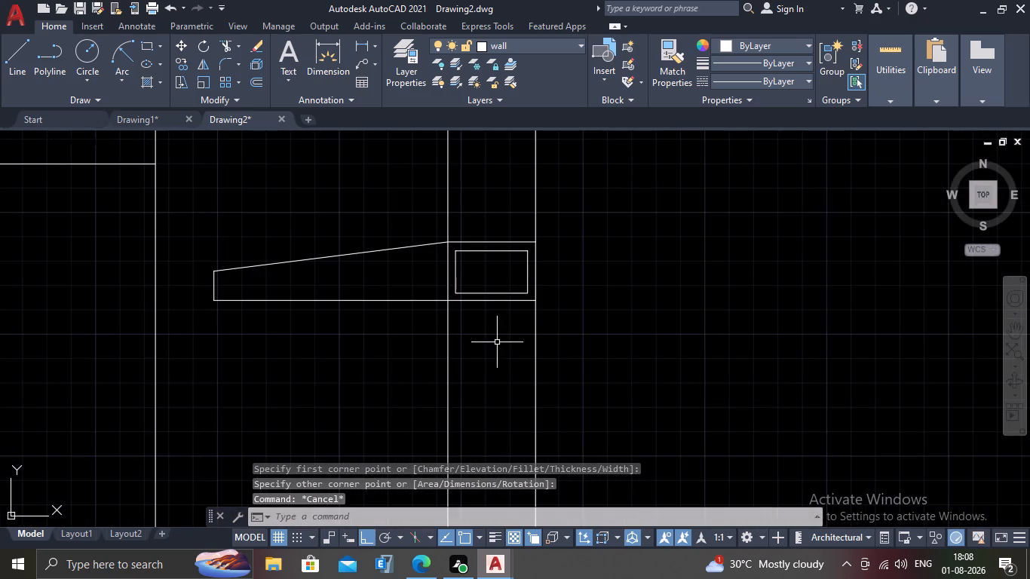
pyautogui.moveTo(497, 342); pyautogui.dragTo(517, 316, button='middle')
pyautogui.scroll(-1, 502, 326)
pyautogui.scroll(2, 501, 294)
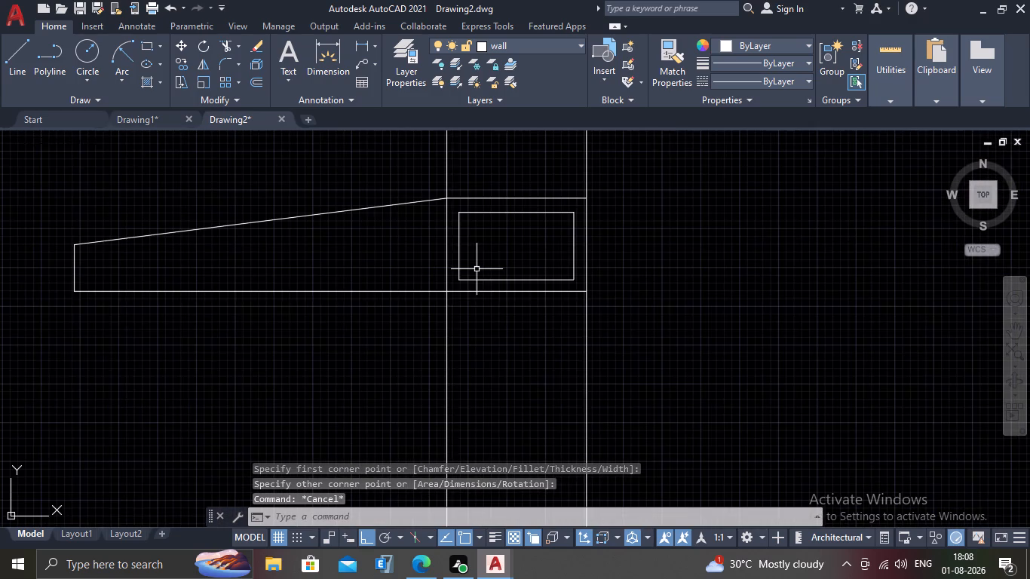
pyautogui.scroll(2, 477, 269)
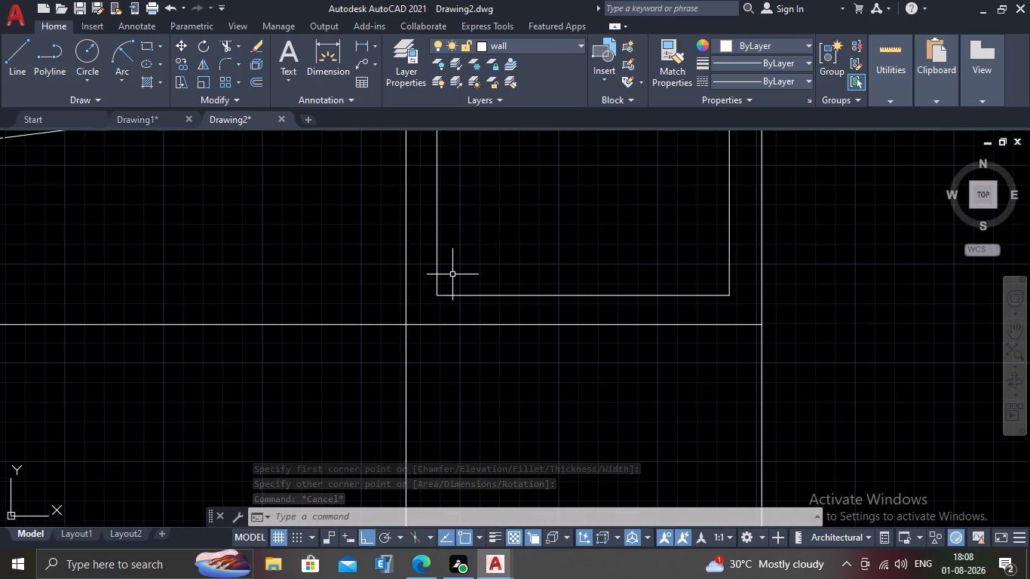
pyautogui.press('f')
pyautogui.press('Return')
pyautogui.click(436, 251)
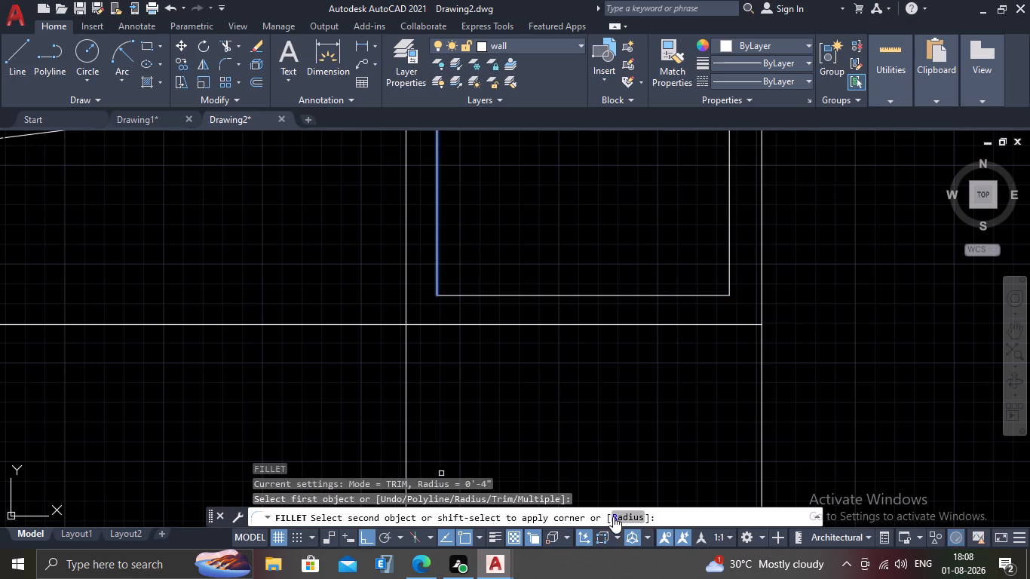
pyautogui.press('r')
pyautogui.press('Return')
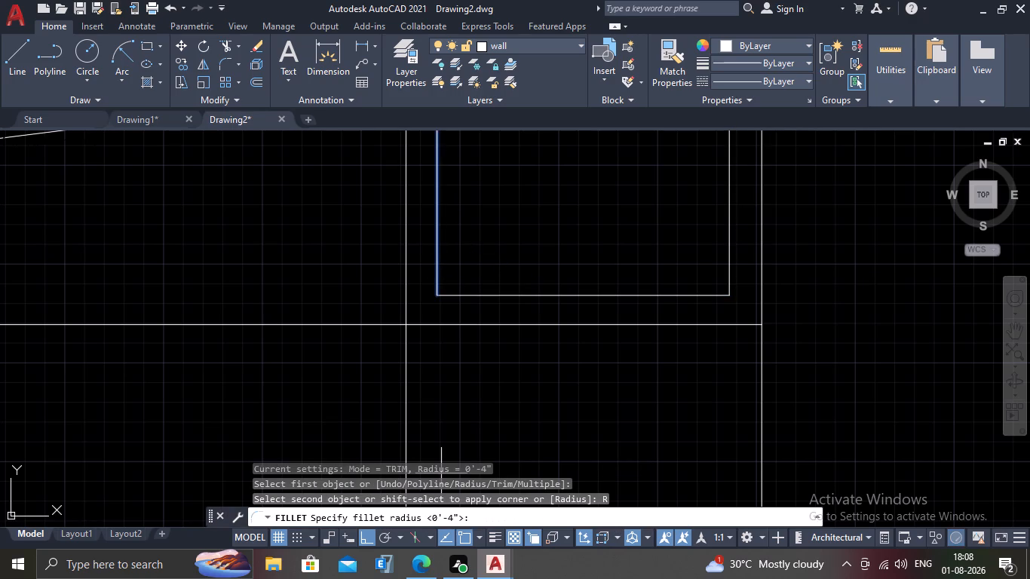
pyautogui.write('1"')
pyautogui.press('Return')
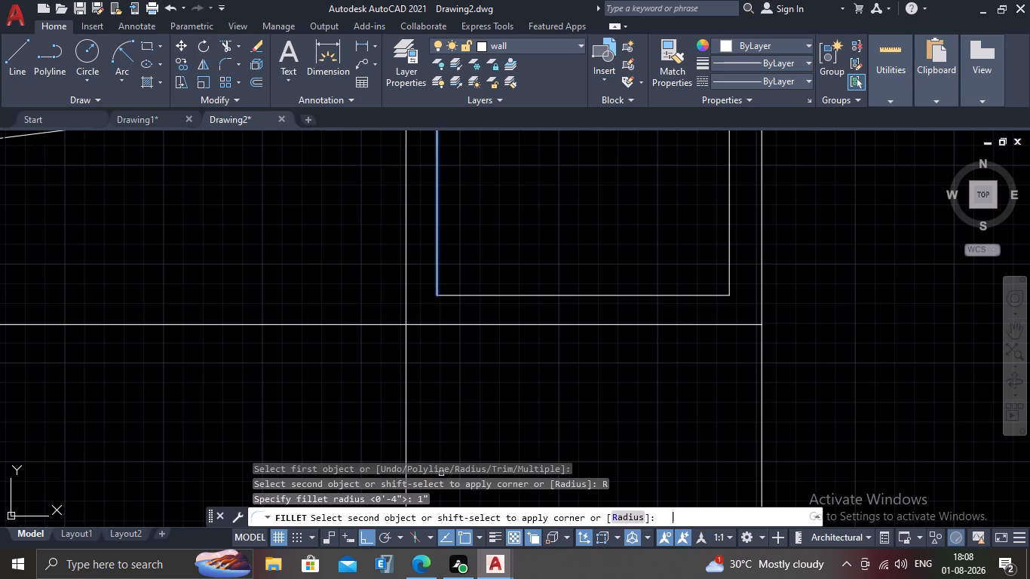
pyautogui.click(437, 273)
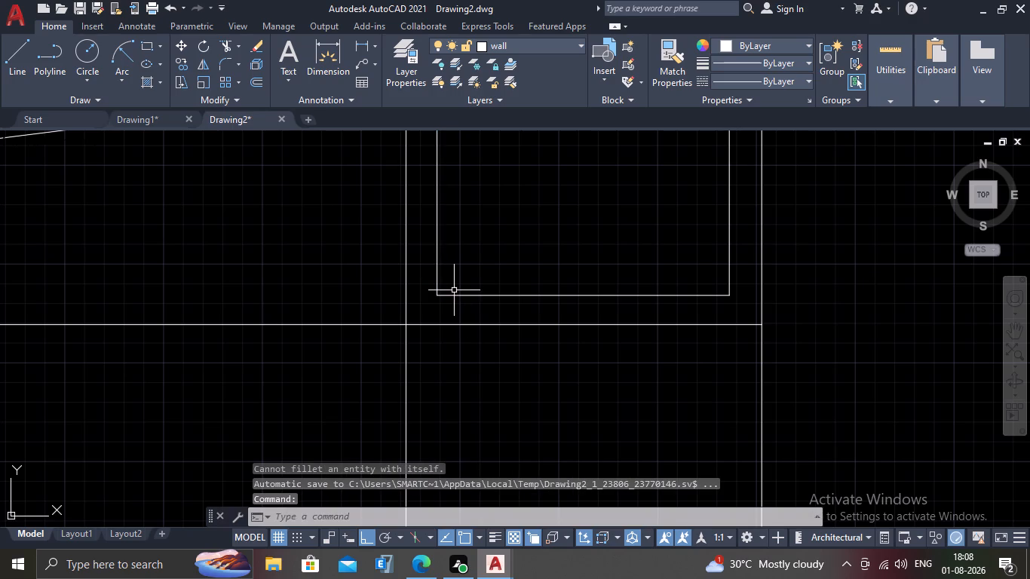
pyautogui.click(455, 297)
pyautogui.press('Escape')
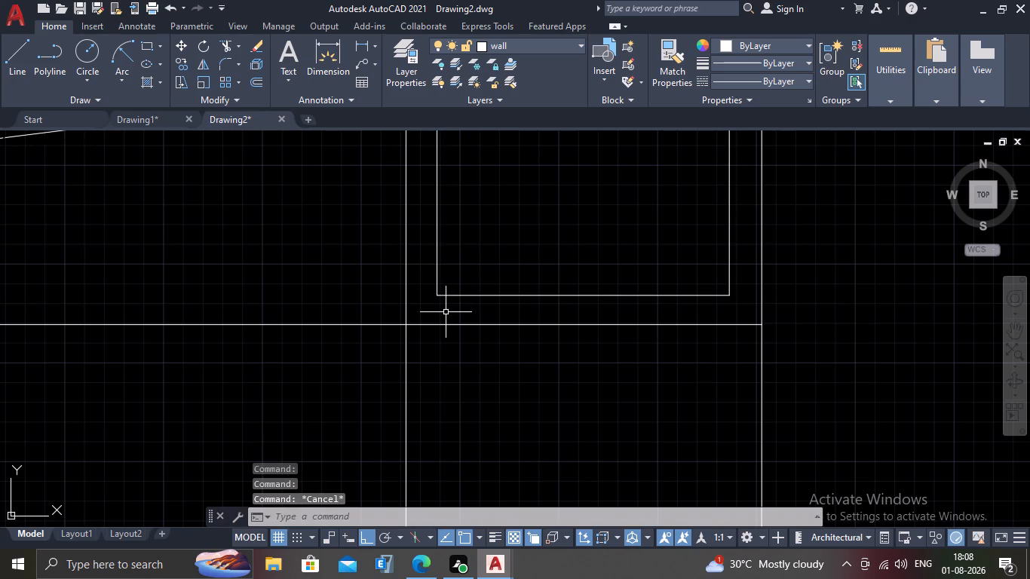
# Fillet the lower-left corner of the lintel's inner rectangle with a 1" radius.
pyautogui.press('f')
pyautogui.press('Return')
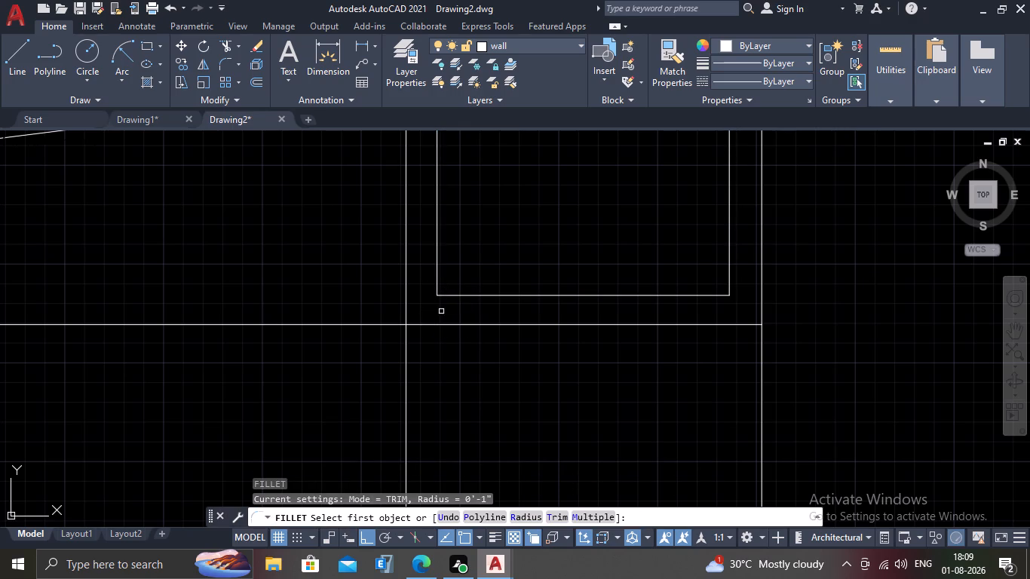
pyautogui.press('r')
pyautogui.press('Return')
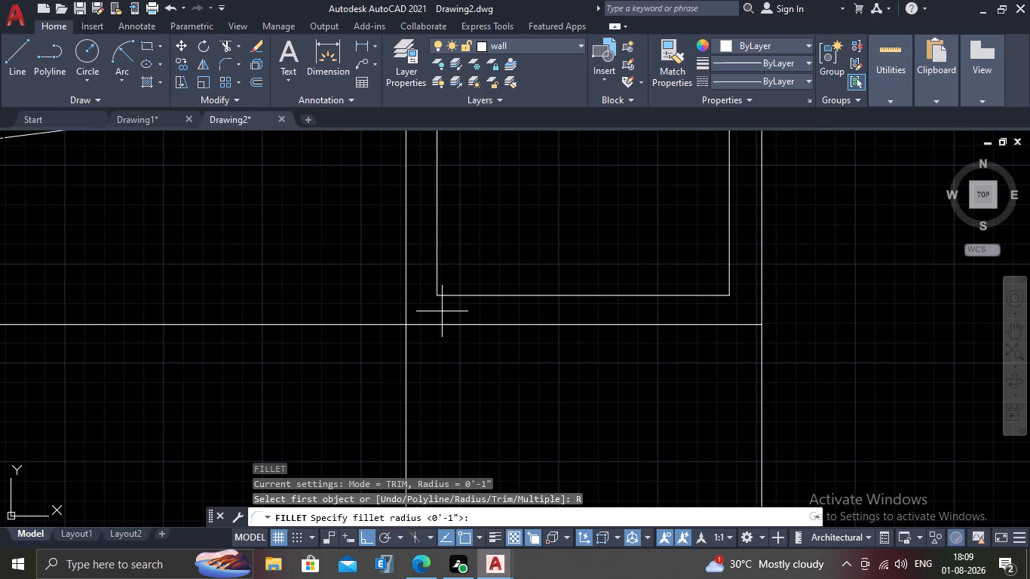
pyautogui.press('Return')
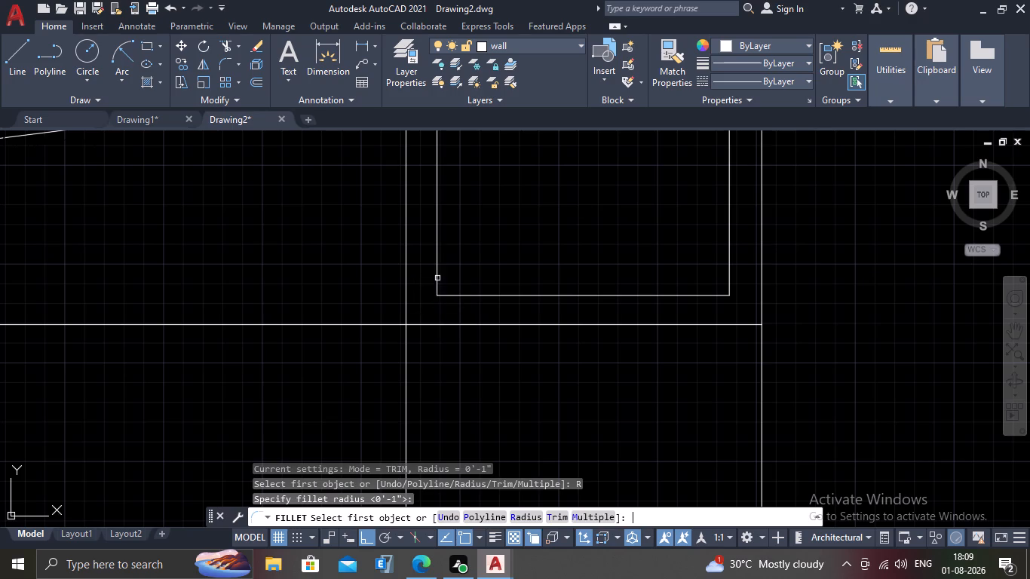
pyautogui.click(437, 268)
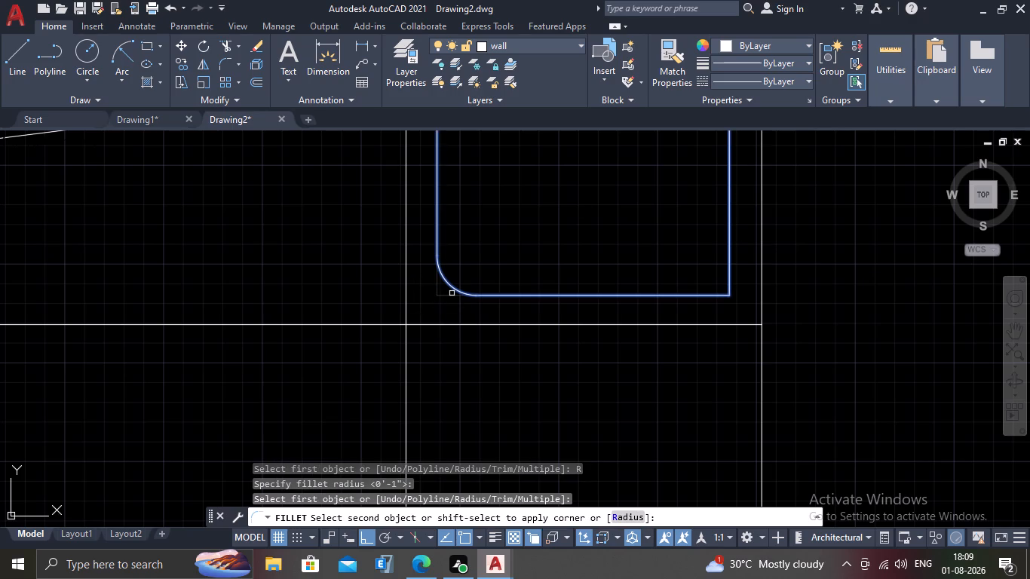
pyautogui.click(465, 293)
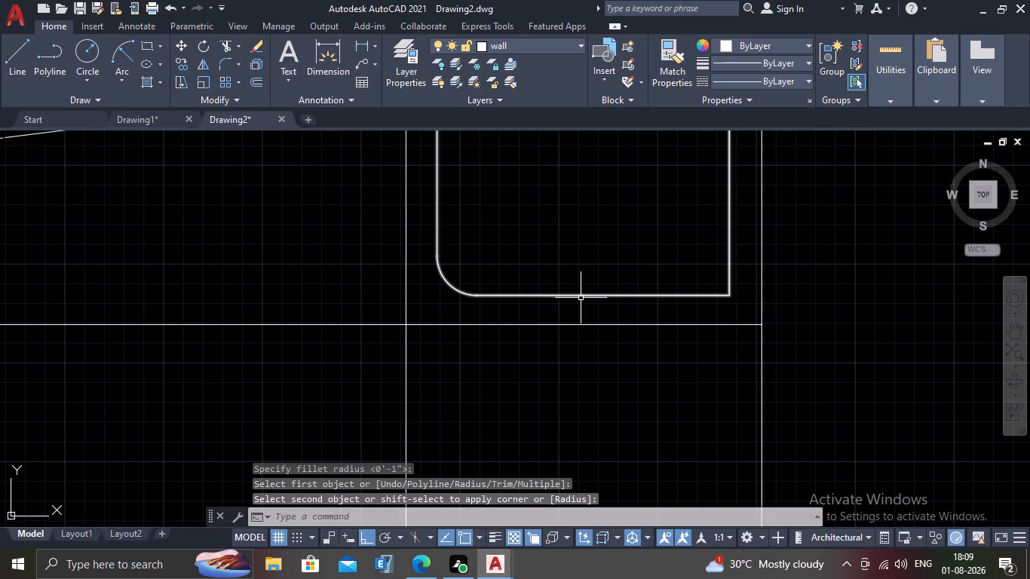
# Fillet the remaining three corners of the lintel's inner rectangle with the same 1" radius.
pyautogui.press('Return')
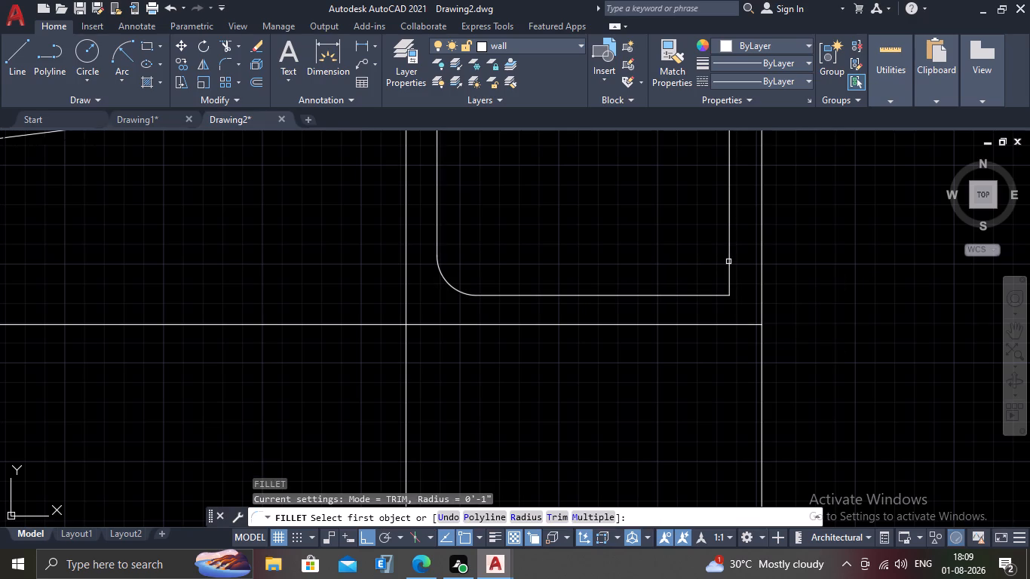
pyautogui.click(727, 263)
pyautogui.click(730, 260)
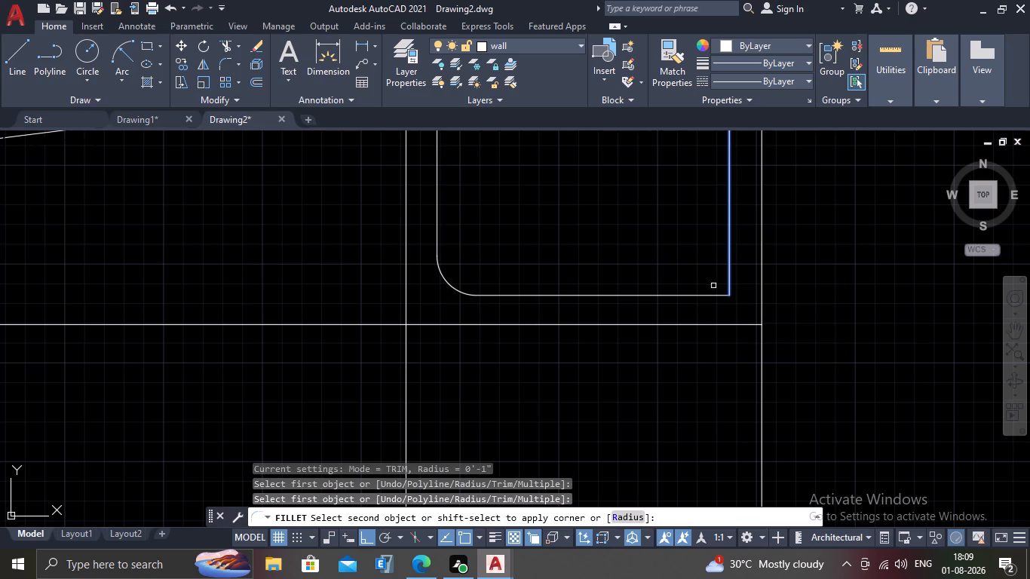
pyautogui.click(710, 294)
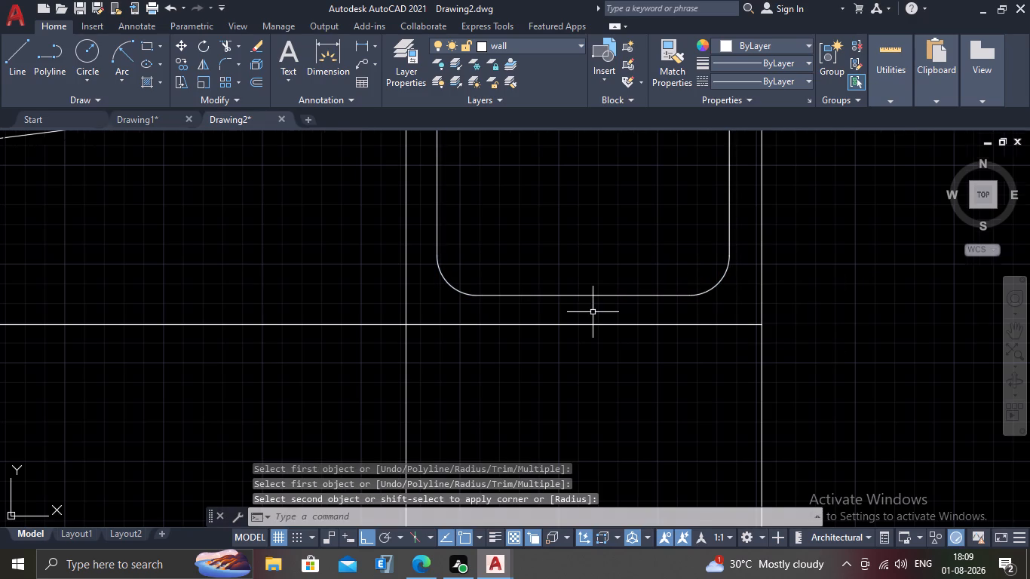
pyautogui.scroll(-1, 594, 310)
pyautogui.press('Return')
pyautogui.click(507, 191)
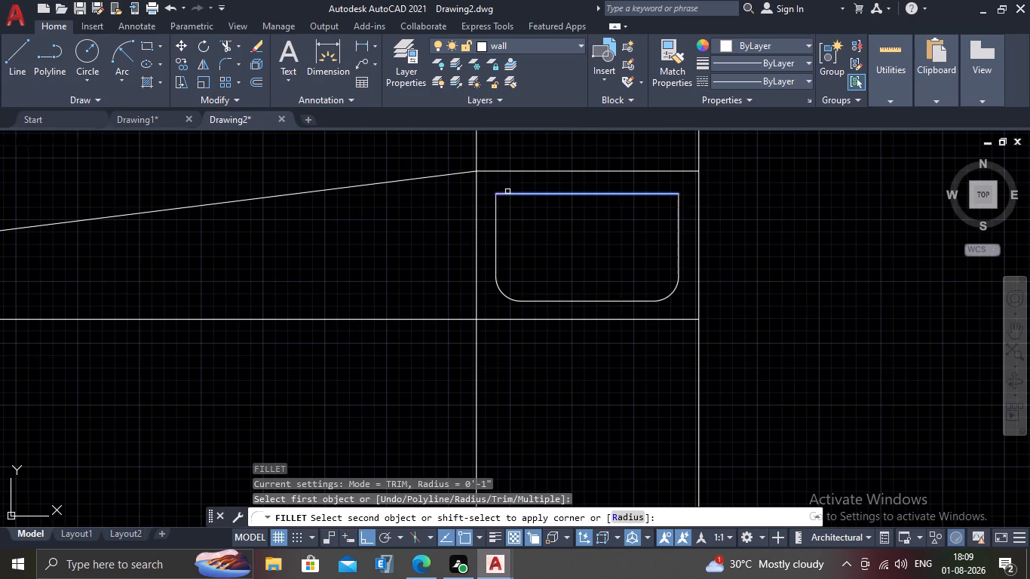
pyautogui.click(495, 225)
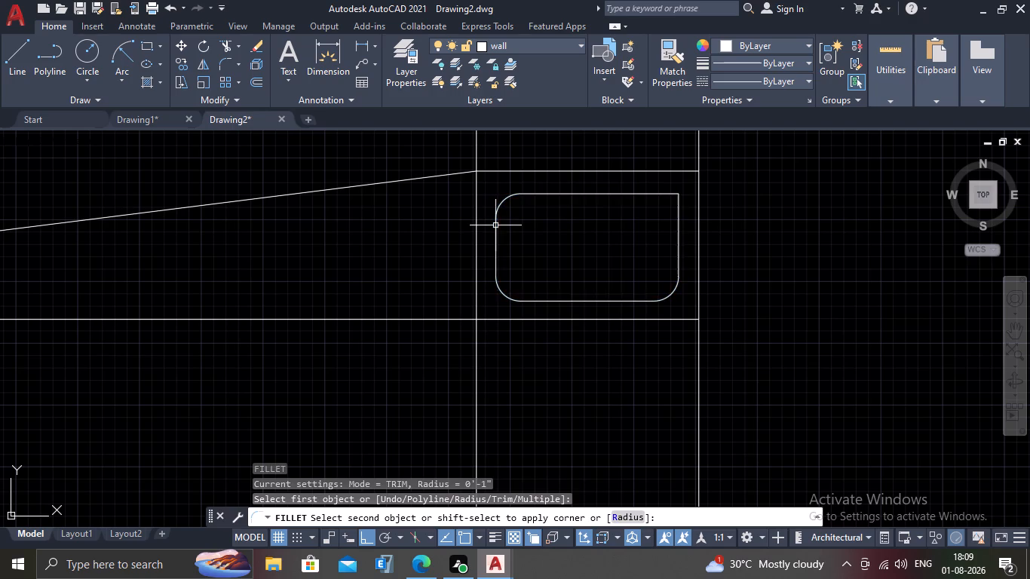
pyautogui.press('Return')
pyautogui.moveTo(657, 192); pyautogui.dragTo(662, 204)
pyautogui.click(677, 234)
pyautogui.press('Return')
pyautogui.scroll(-1, 573, 251)
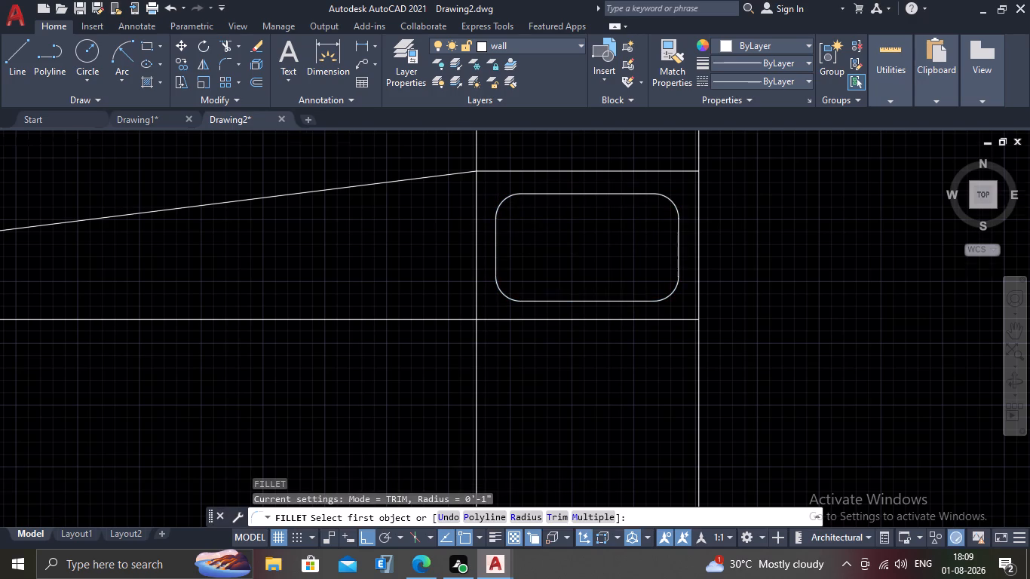
pyautogui.scroll(-1, 573, 251)
pyautogui.press('Escape')
# Offset the short horizontal line across the second full-height wall 6" upward to outline its lintel.
pyautogui.scroll(2, 530, 269)
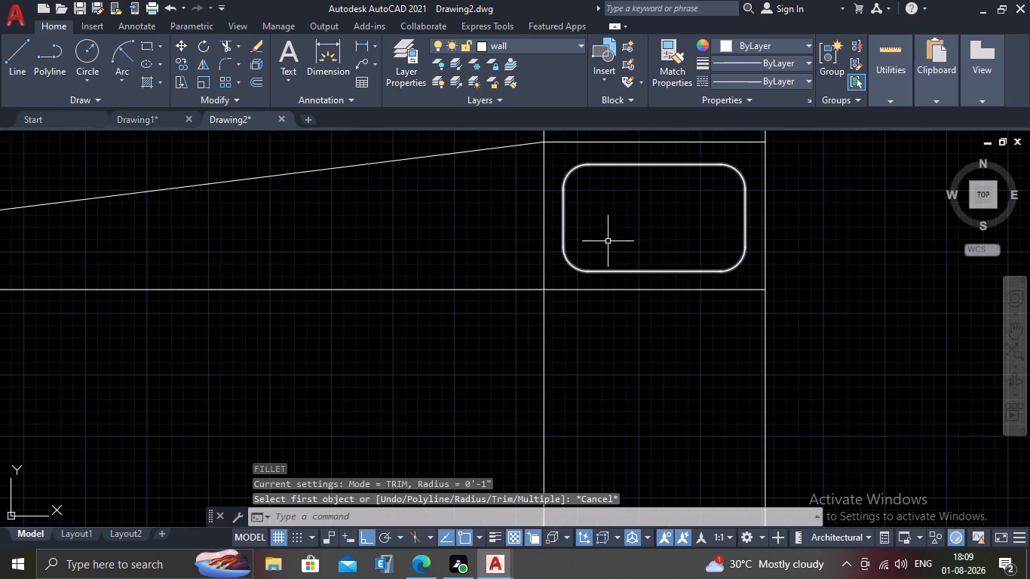
pyautogui.moveTo(649, 229); pyautogui.dragTo(550, 246, button='middle')
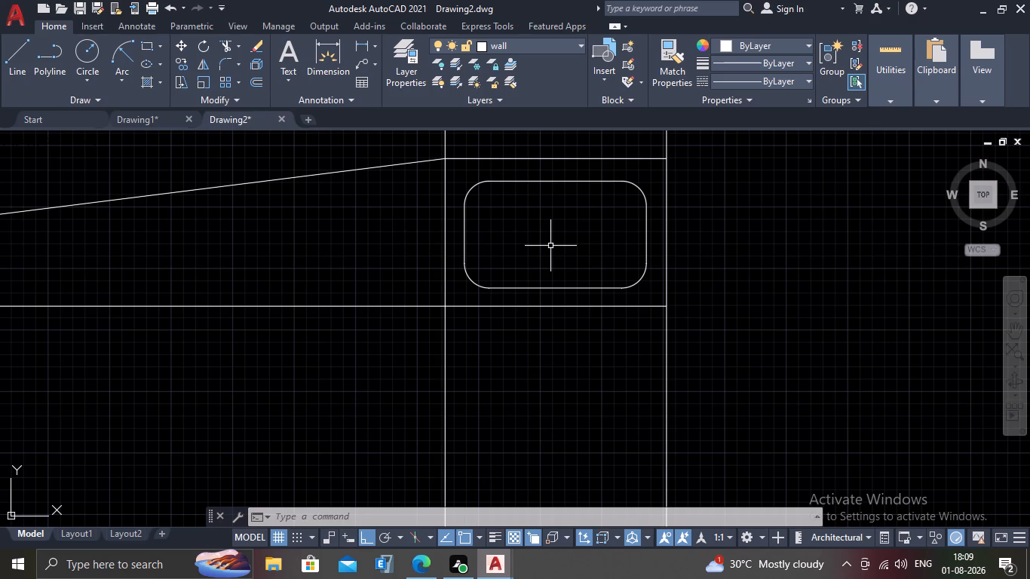
pyautogui.scroll(-3, 550, 246)
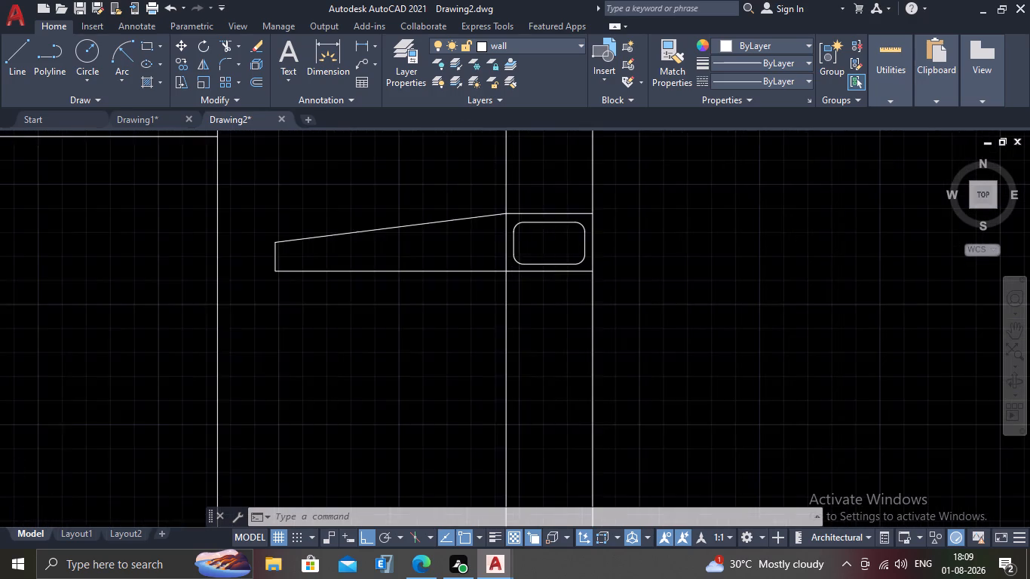
pyautogui.scroll(-1, 535, 290)
pyautogui.moveTo(743, 309); pyautogui.dragTo(348, 256, button='middle')
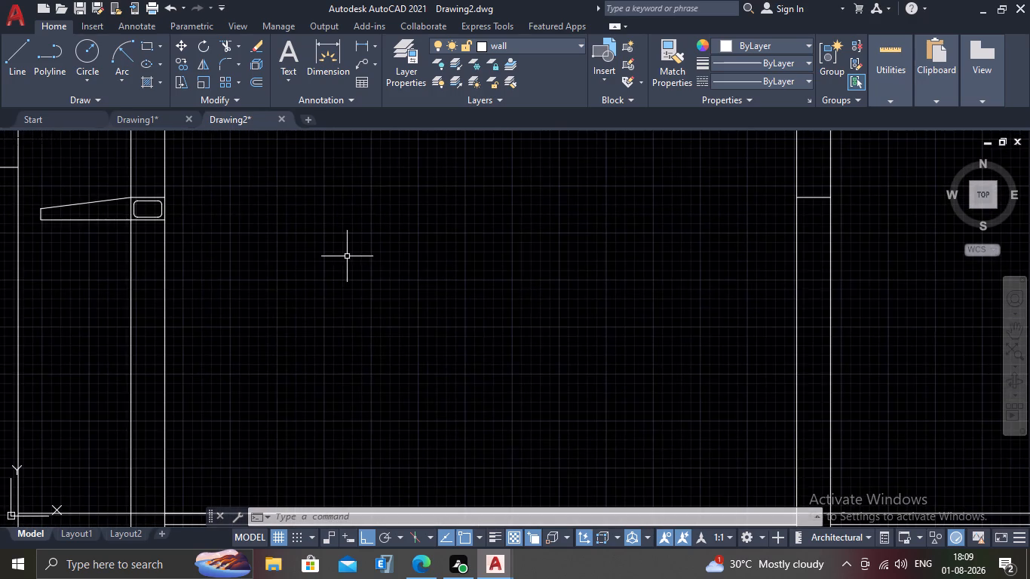
pyautogui.scroll(-1, 345, 259)
pyautogui.scroll(1, 635, 216)
pyautogui.press('o')
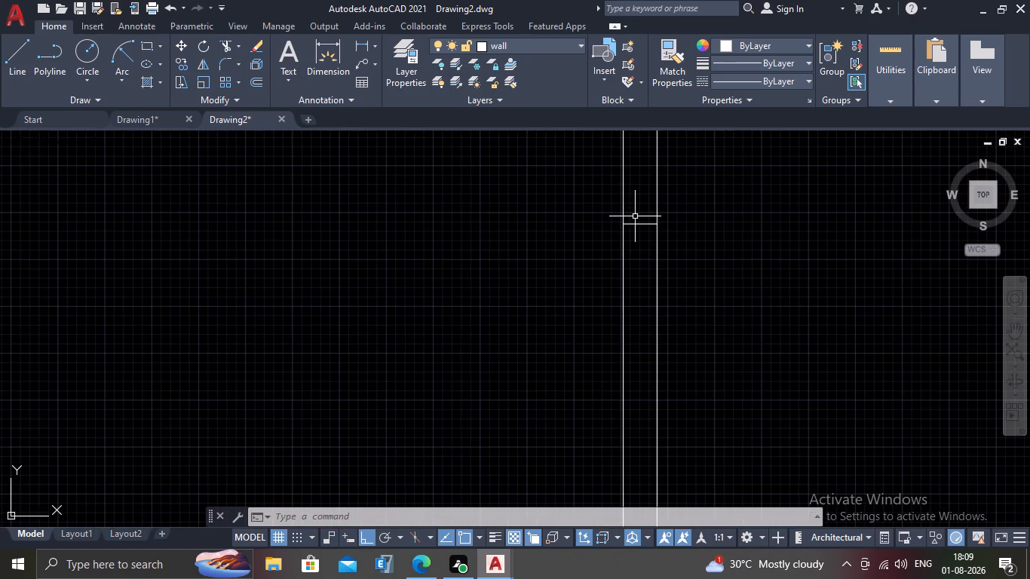
pyautogui.press('Return')
pyautogui.write('6"')
pyautogui.press('Return')
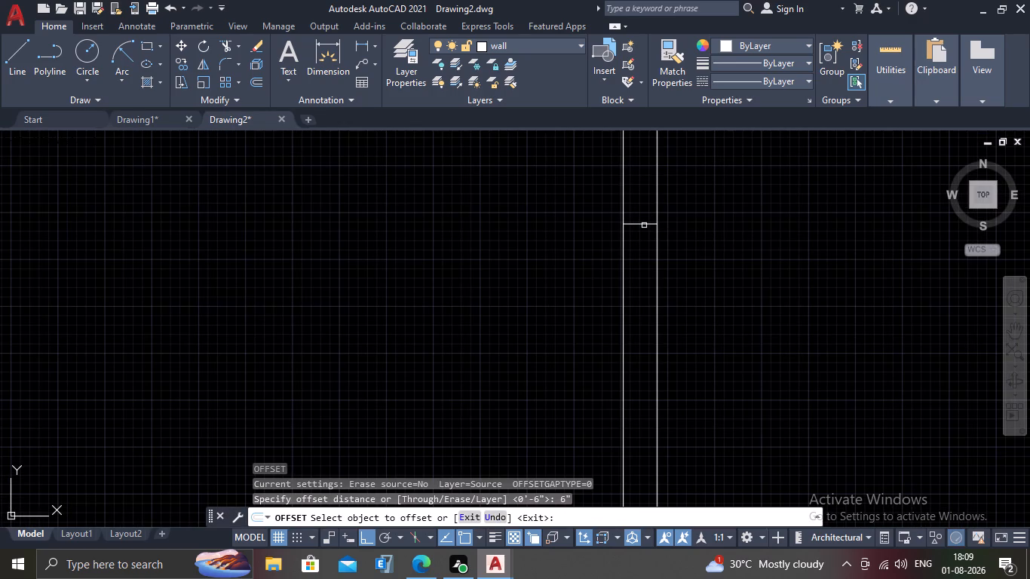
pyautogui.moveTo(644, 225); pyautogui.dragTo(643, 219)
pyautogui.click(639, 188)
# Offset the short horizontal line across the third full-height wall upward by the same 6" to outline its lintel.
pyautogui.scroll(-2, 628, 271)
pyautogui.moveTo(764, 299); pyautogui.dragTo(582, 290, button='middle')
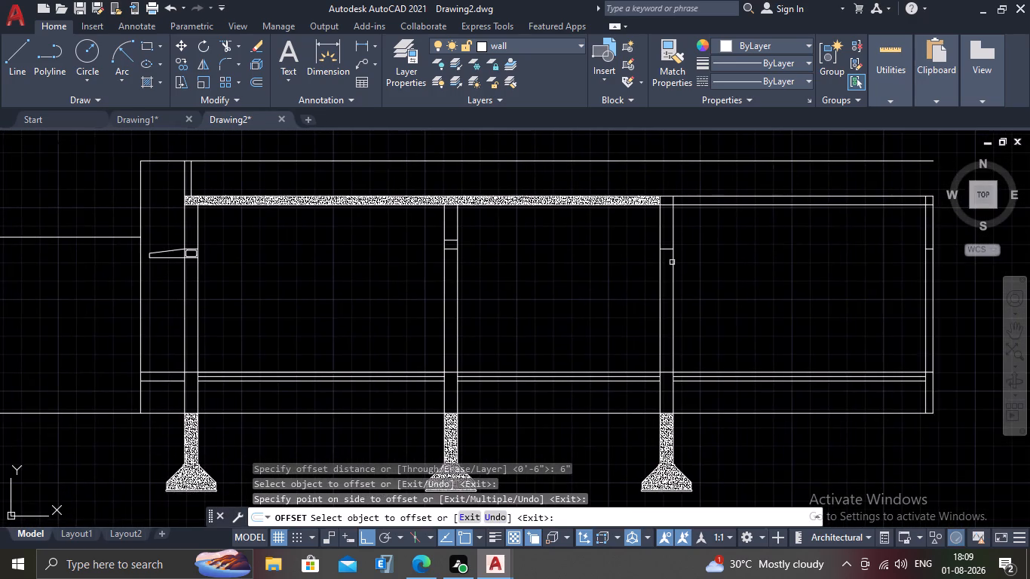
pyautogui.scroll(2, 676, 257)
pyautogui.moveTo(654, 237); pyautogui.dragTo(655, 228)
pyautogui.click(655, 206)
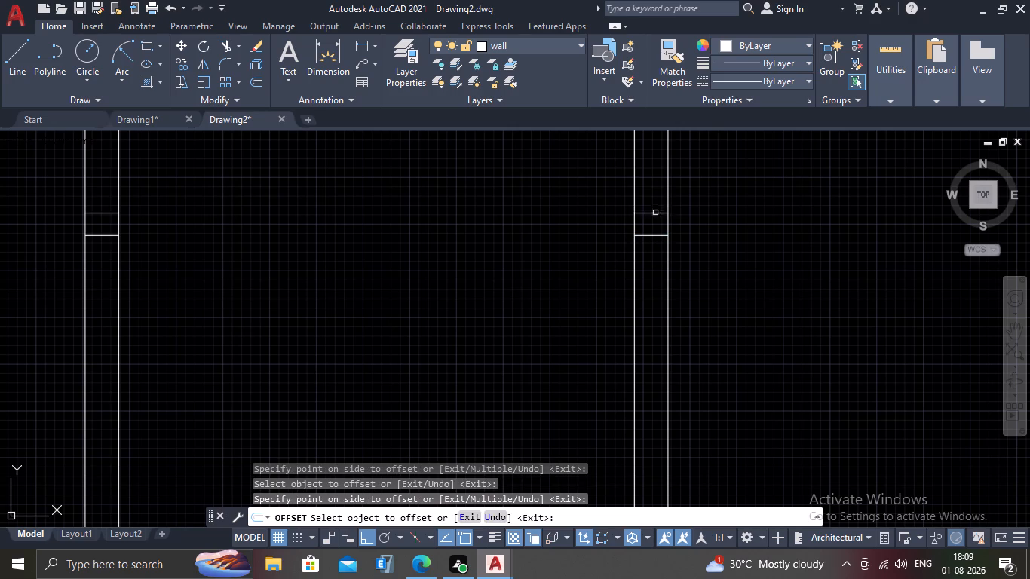
pyautogui.press('Escape')
# Start a hatch for the walls and choose the ANSI32 pattern.
pyautogui.scroll(-2, 500, 316)
pyautogui.moveTo(403, 302); pyautogui.dragTo(502, 303, button='middle')
pyautogui.scroll(2, 439, 236)
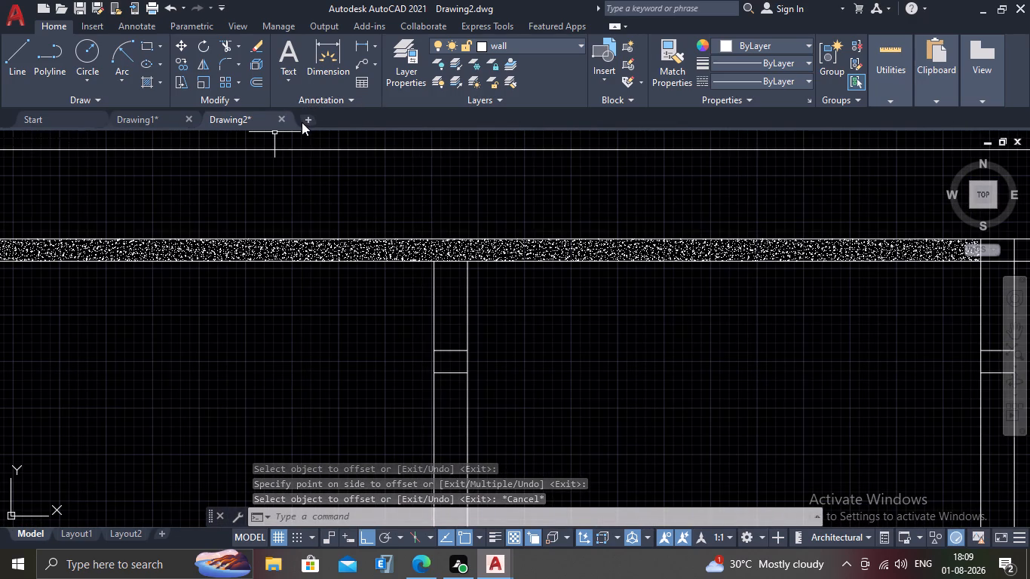
pyautogui.press('h')
pyautogui.press('Return')
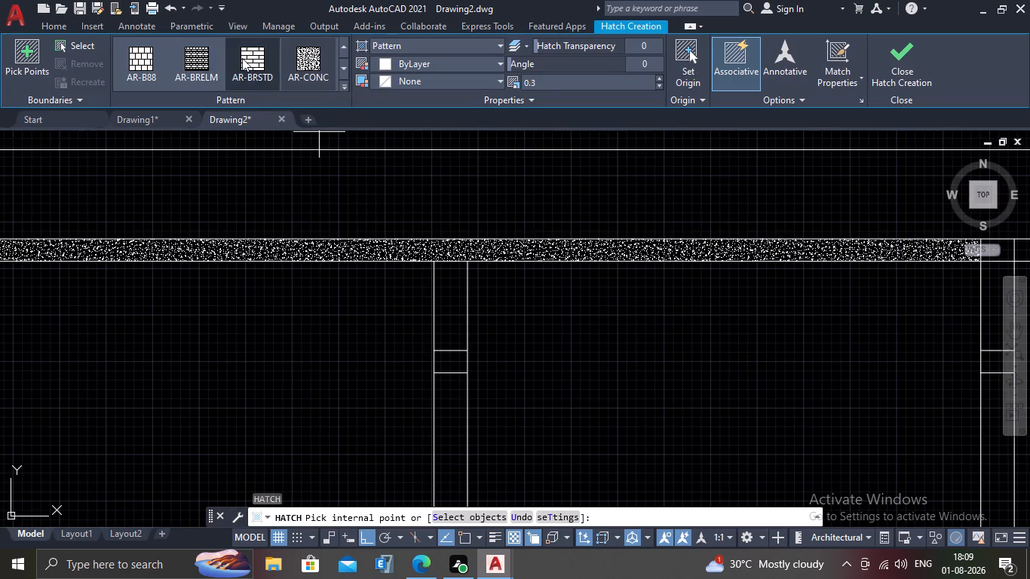
pyautogui.click(343, 81)
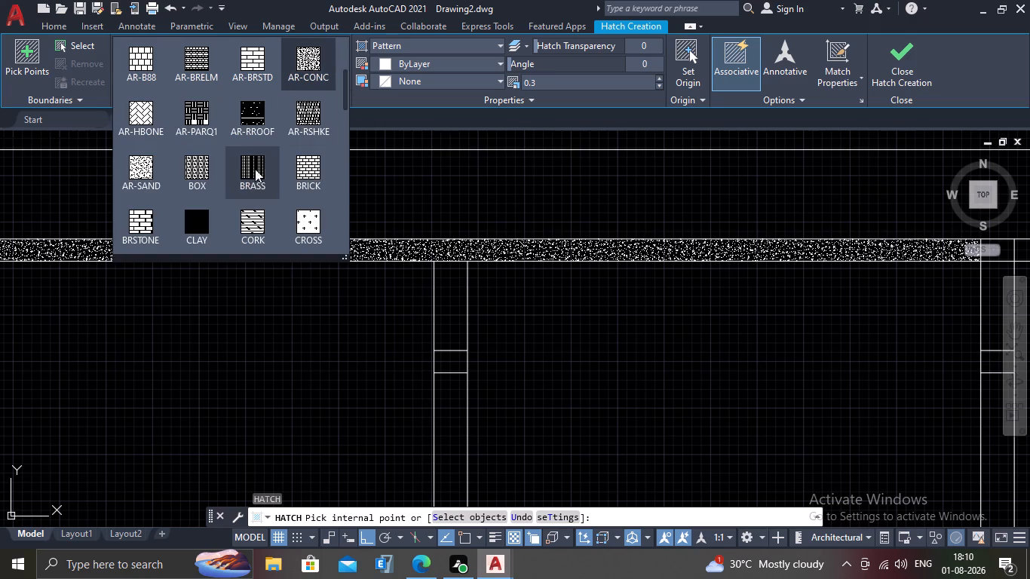
pyautogui.scroll(9, 250, 177)
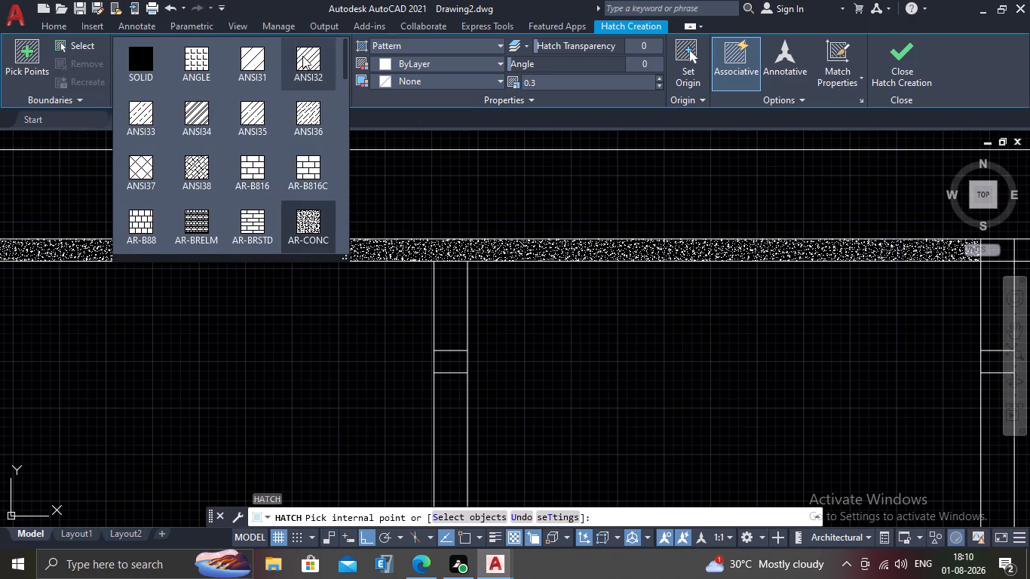
pyautogui.click(294, 76)
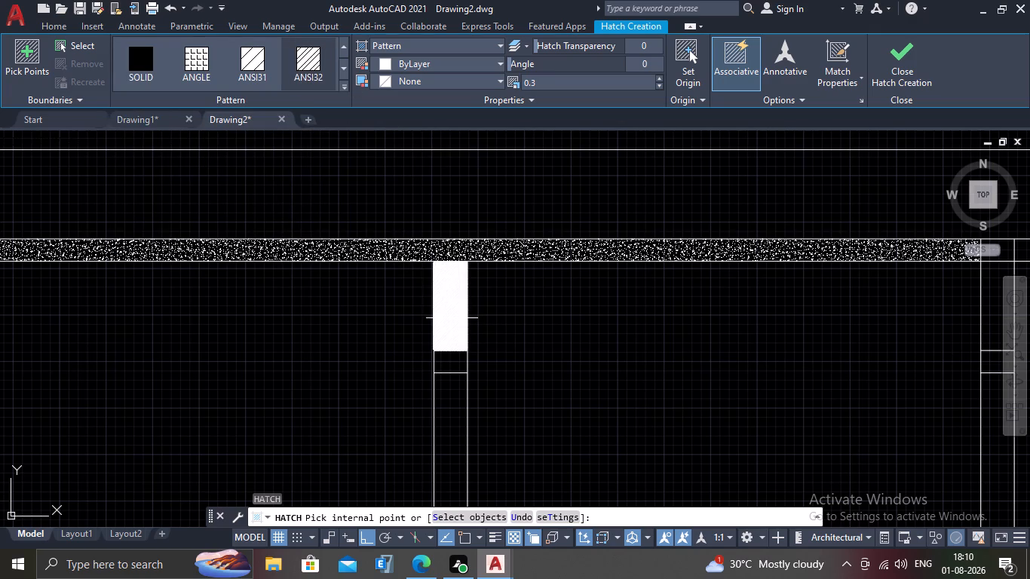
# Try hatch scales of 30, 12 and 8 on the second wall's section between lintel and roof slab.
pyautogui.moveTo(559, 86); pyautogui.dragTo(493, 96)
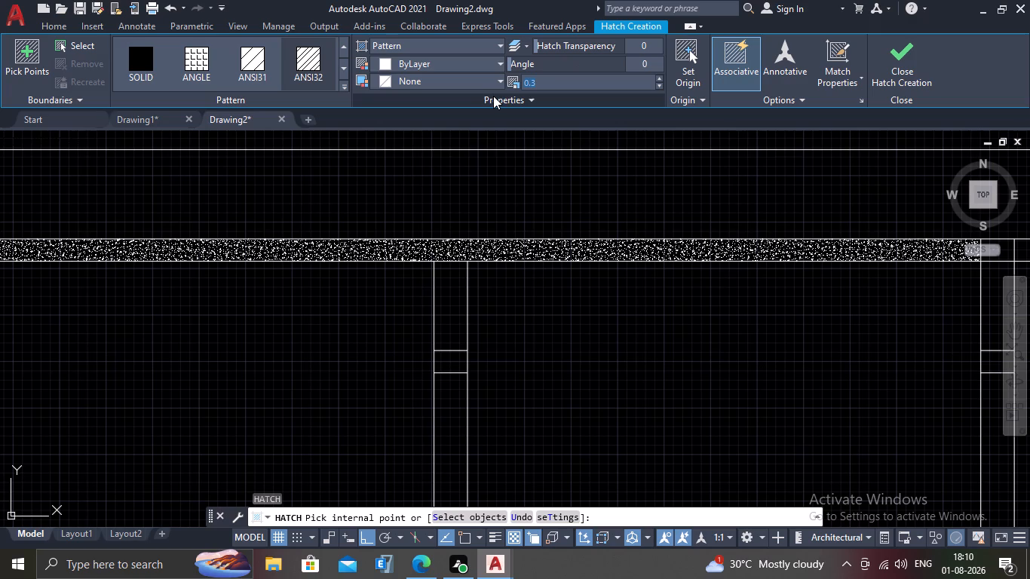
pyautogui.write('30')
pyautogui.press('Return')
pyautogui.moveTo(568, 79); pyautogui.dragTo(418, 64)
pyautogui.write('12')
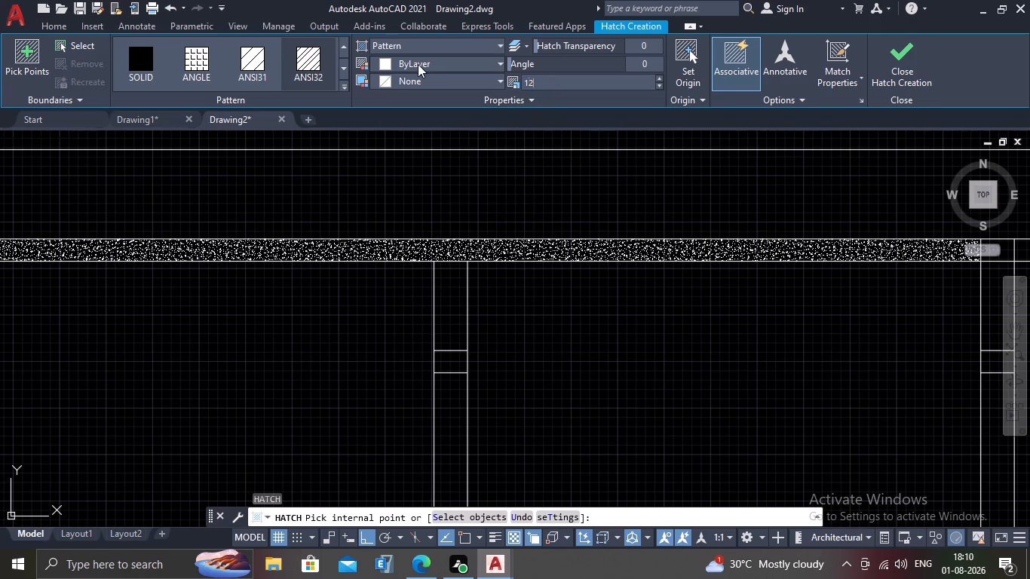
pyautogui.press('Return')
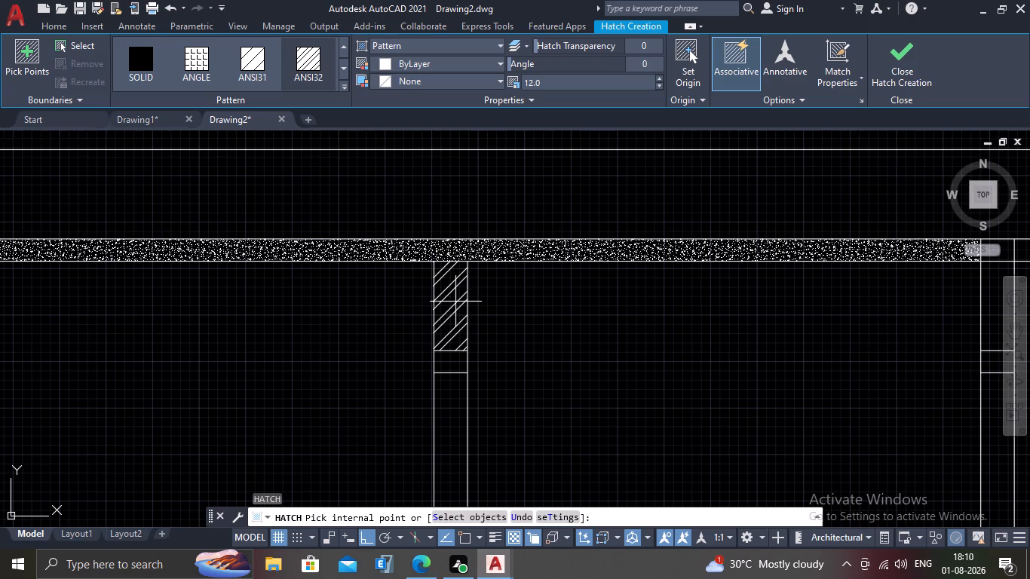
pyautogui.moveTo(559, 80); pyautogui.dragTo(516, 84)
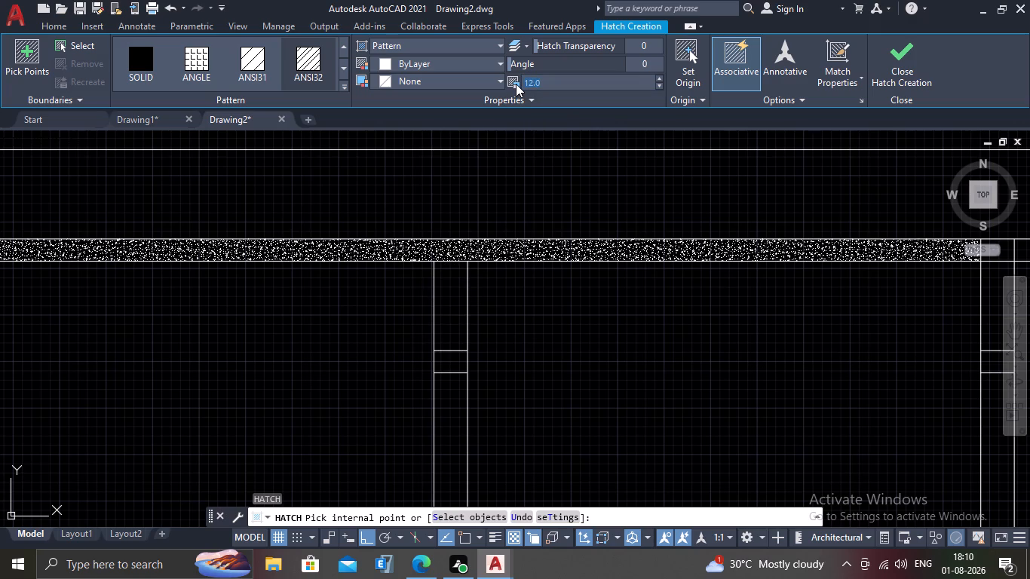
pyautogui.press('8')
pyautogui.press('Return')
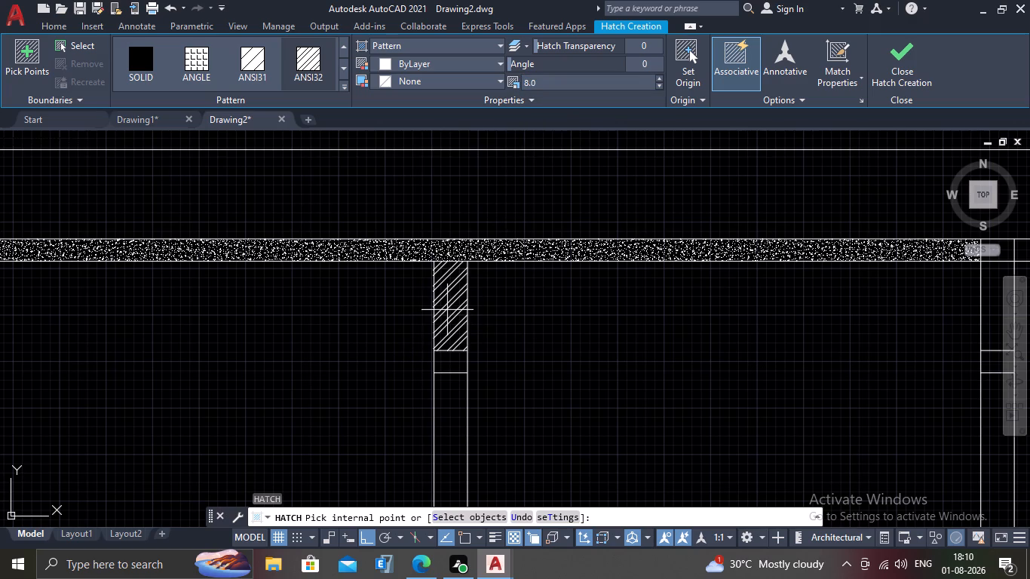
# Set the hatch scale to 6 and hatch the three full-height walls between their lintels and the roof slab.
pyautogui.moveTo(566, 81); pyautogui.dragTo(445, 89)
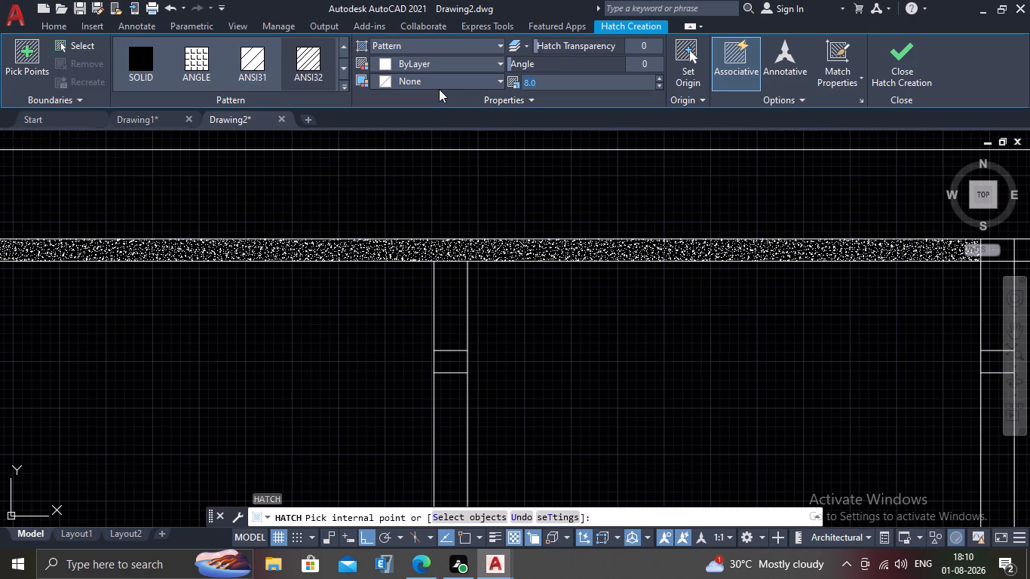
pyautogui.press('6')
pyautogui.press('Return')
pyautogui.click(446, 308)
pyautogui.scroll(-2, 446, 344)
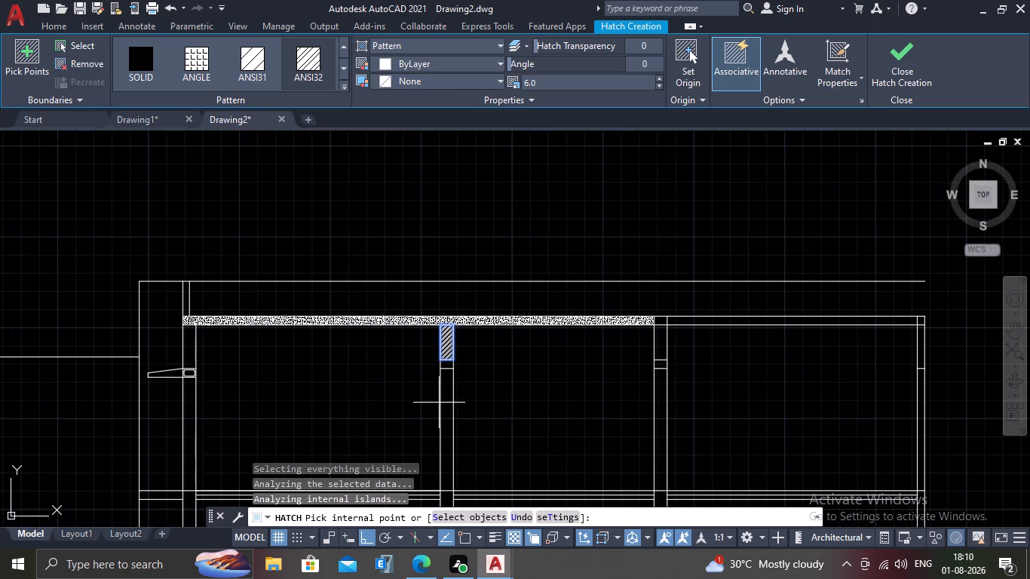
pyautogui.scroll(1, 614, 340)
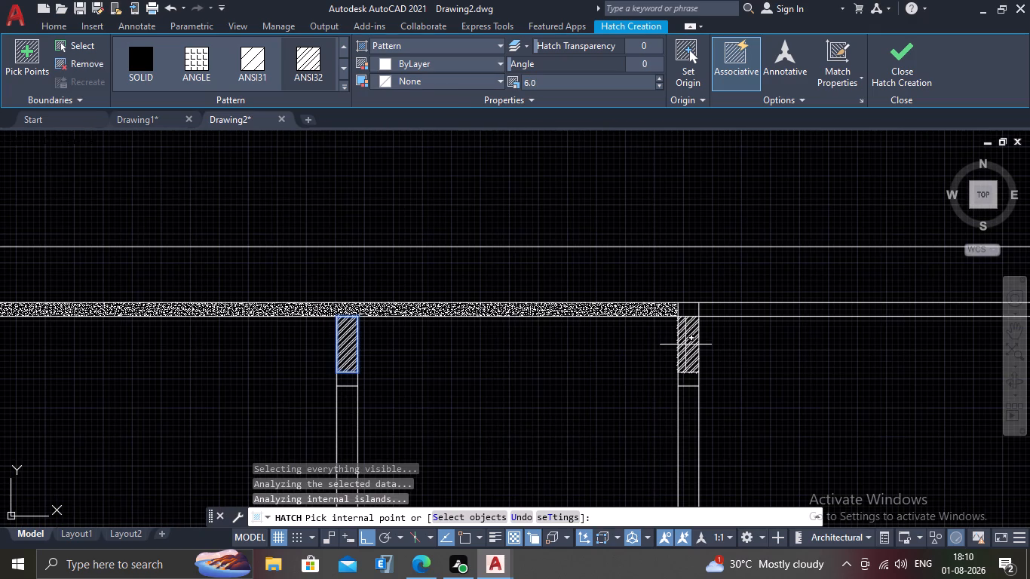
pyautogui.click(689, 345)
pyautogui.scroll(-1, 609, 369)
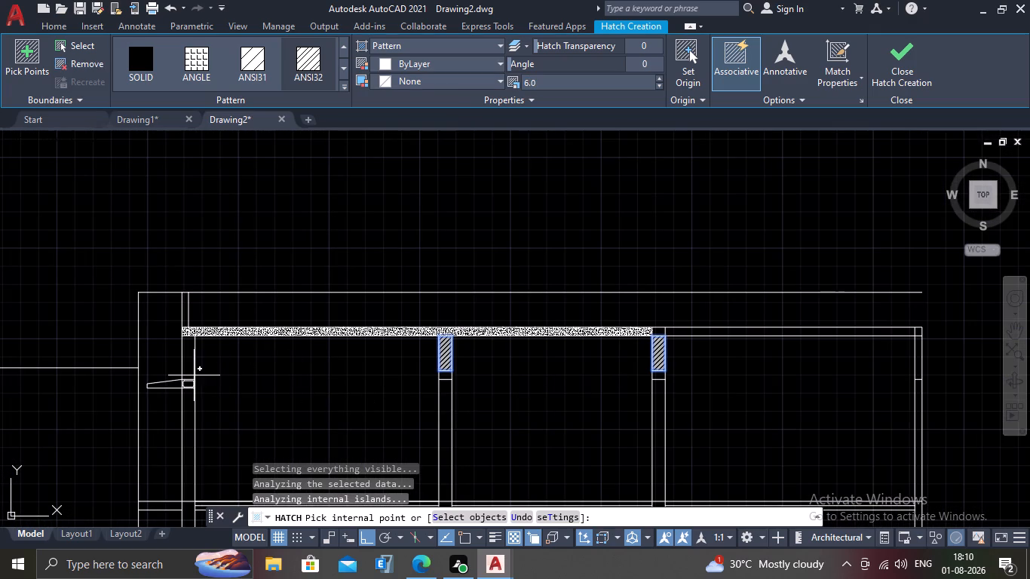
pyautogui.click(191, 355)
pyautogui.scroll(-1, 181, 387)
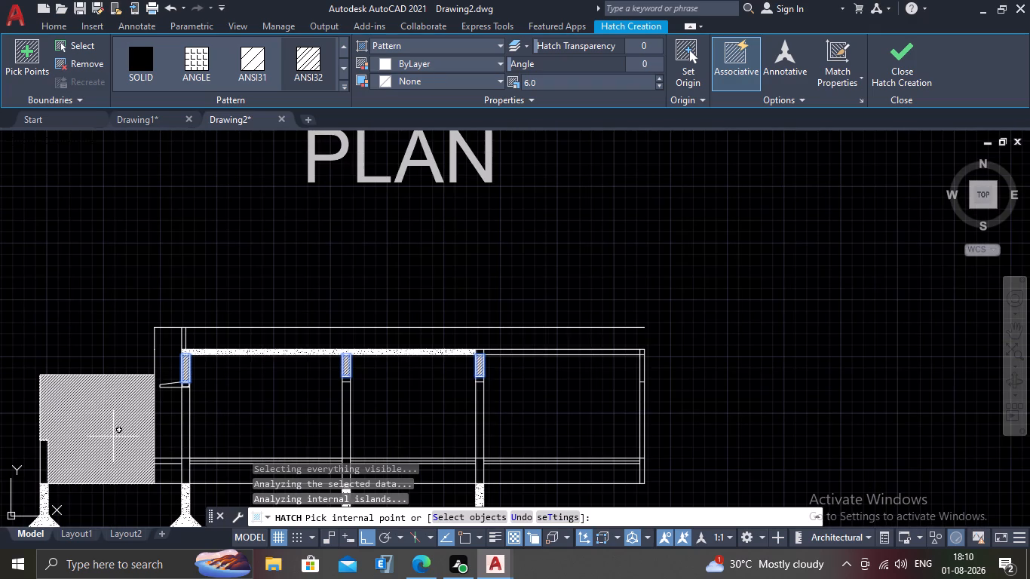
# Hatch the narrow parapet wall above the roof slab at the first wall with the same pattern.
pyautogui.scroll(3, 143, 330)
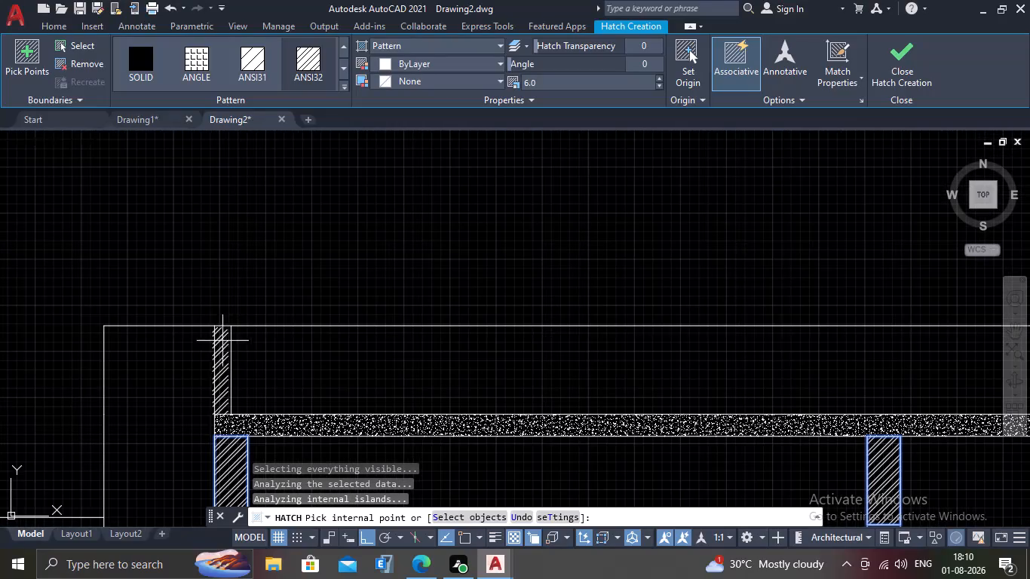
pyautogui.scroll(2, 222, 351)
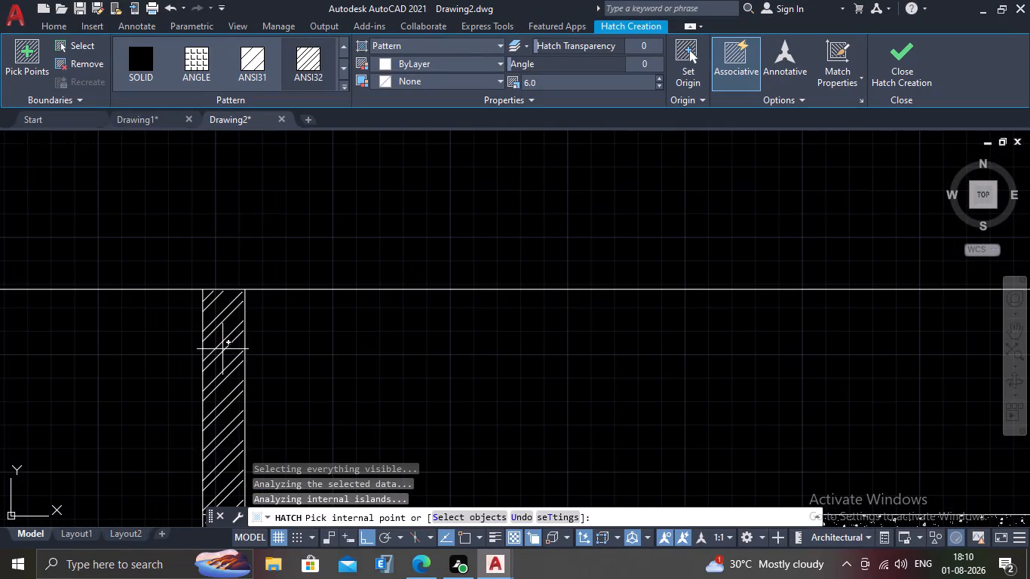
pyautogui.click(222, 349)
pyautogui.scroll(-3, 210, 369)
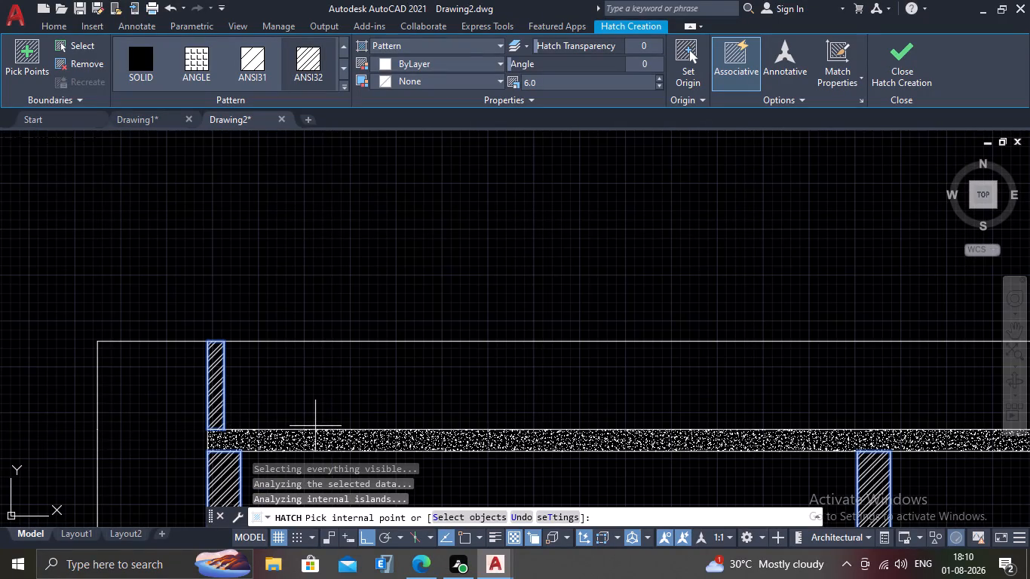
pyautogui.scroll(-3, 537, 408)
pyautogui.moveTo(530, 413); pyautogui.dragTo(493, 277, button='middle')
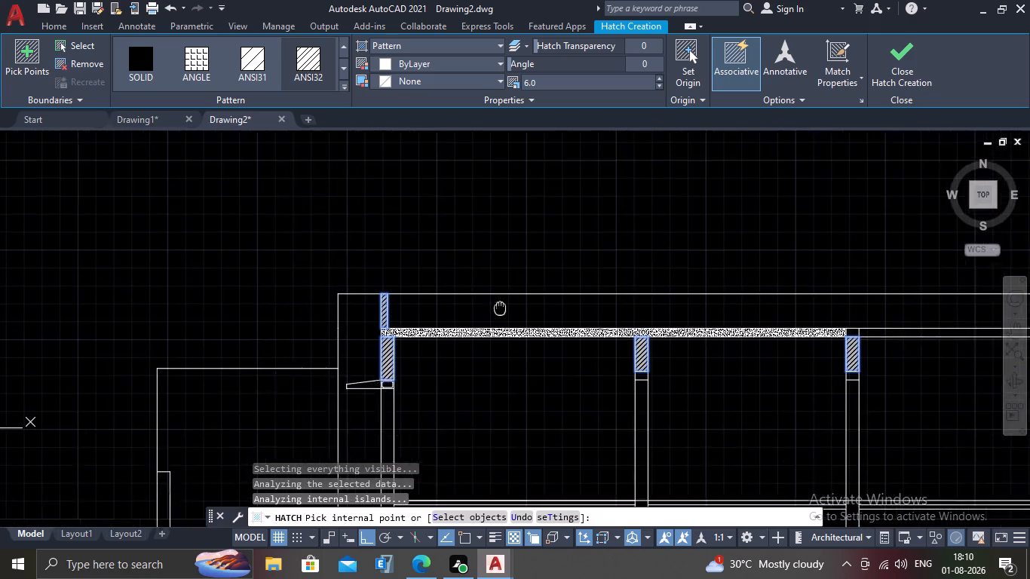
# End the wall hatching and examine the drawing below against the floor plan above it.
pyautogui.moveTo(493, 277); pyautogui.dragTo(449, 172, button='middle')
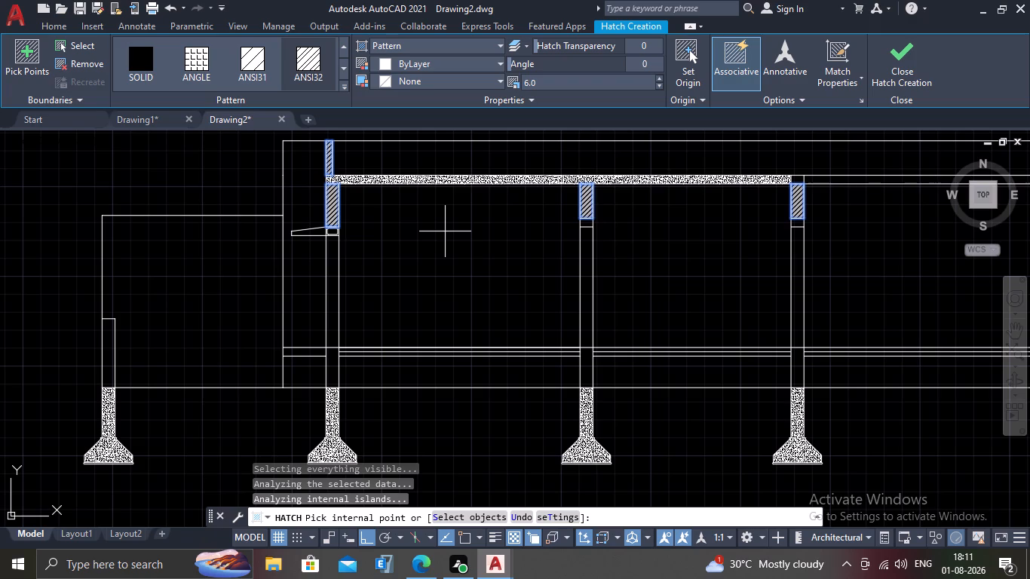
pyautogui.press('Escape')
pyautogui.scroll(-2, 448, 256)
pyautogui.moveTo(735, 231); pyautogui.dragTo(651, 244, button='middle')
pyautogui.scroll(-1, 651, 244)
pyautogui.moveTo(643, 185); pyautogui.dragTo(584, 298, button='middle')
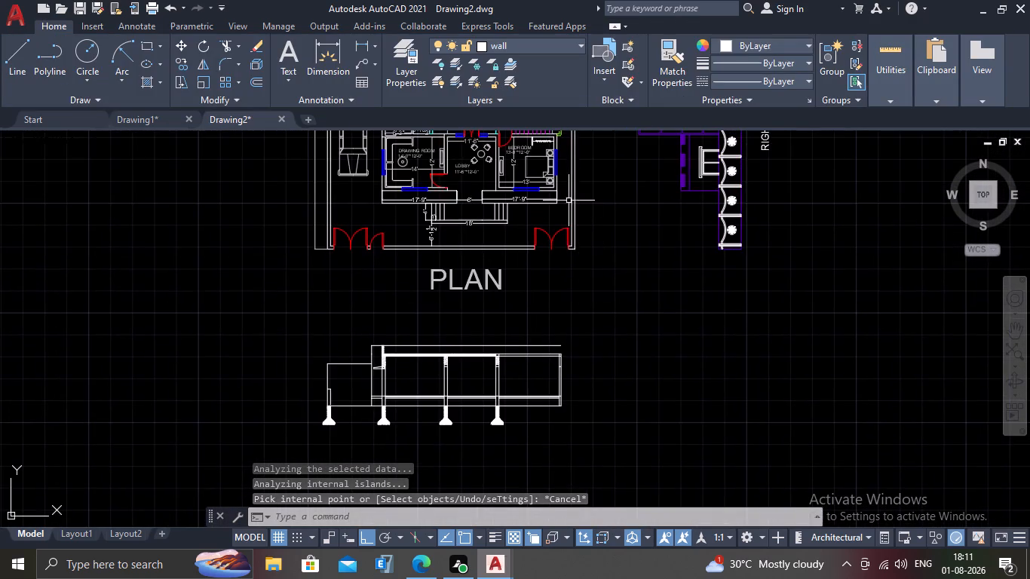
pyautogui.scroll(1, 569, 201)
pyautogui.scroll(-1, 557, 216)
pyautogui.moveTo(577, 201); pyautogui.dragTo(530, 256, button='middle')
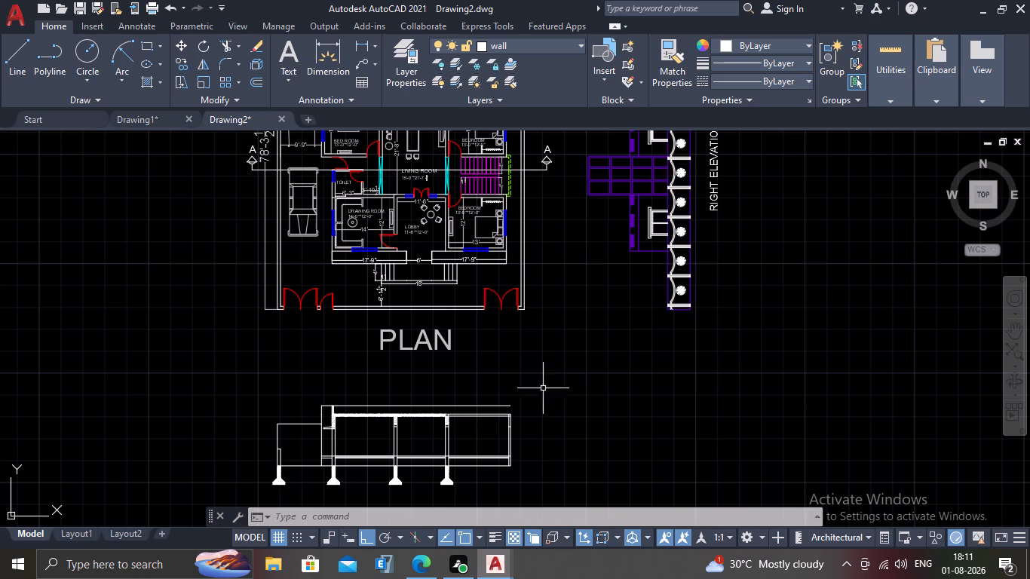
# Offset the roof slab's top line and the parapet's top line 10' upward.
pyautogui.scroll(2, 425, 400)
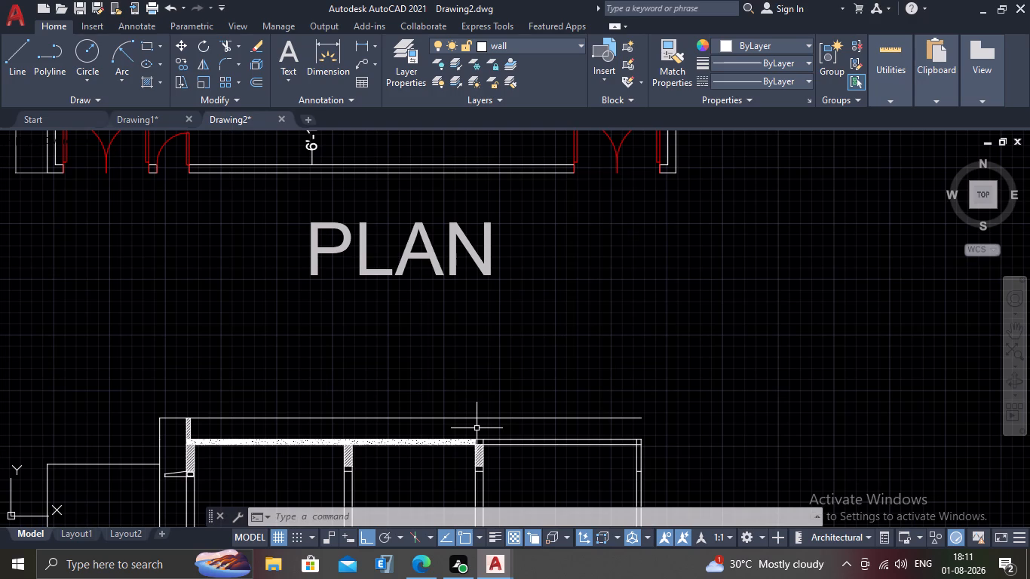
pyautogui.scroll(2, 477, 428)
pyautogui.moveTo(477, 428); pyautogui.dragTo(464, 320, button='middle')
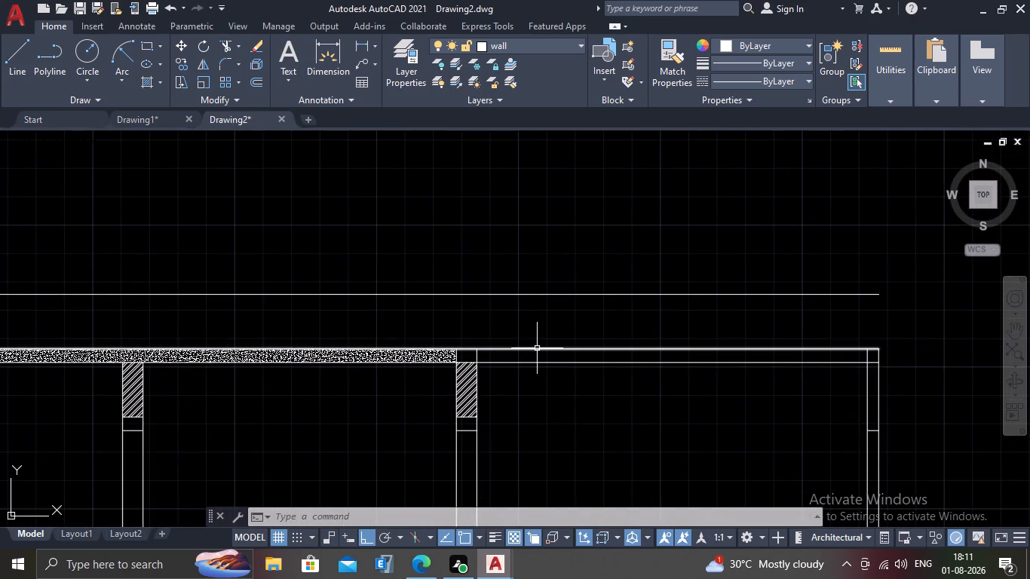
pyautogui.press('o')
pyautogui.press('Return')
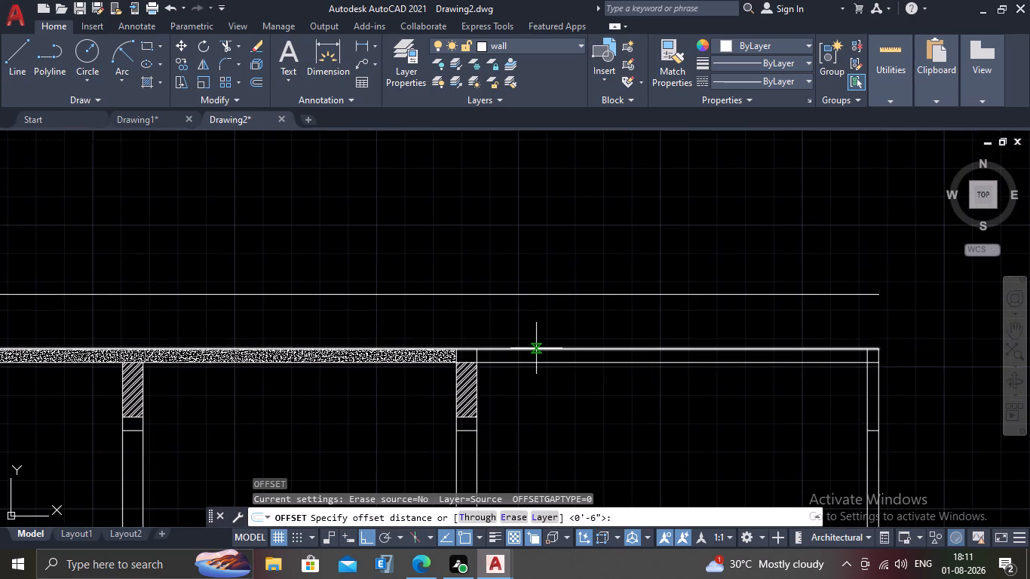
pyautogui.write("10'")
pyautogui.press('Return')
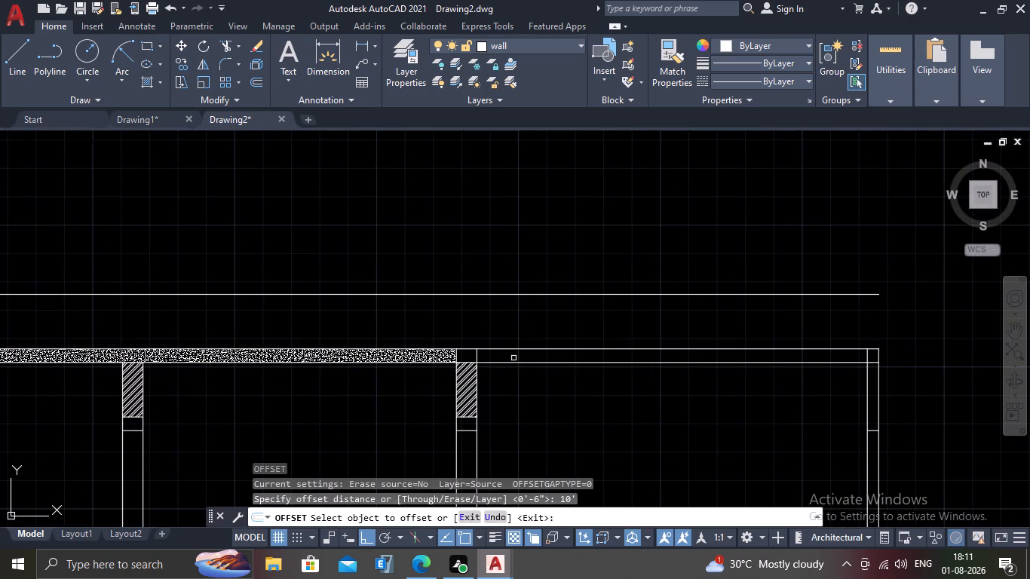
pyautogui.moveTo(522, 349); pyautogui.dragTo(526, 326)
pyautogui.click(540, 228)
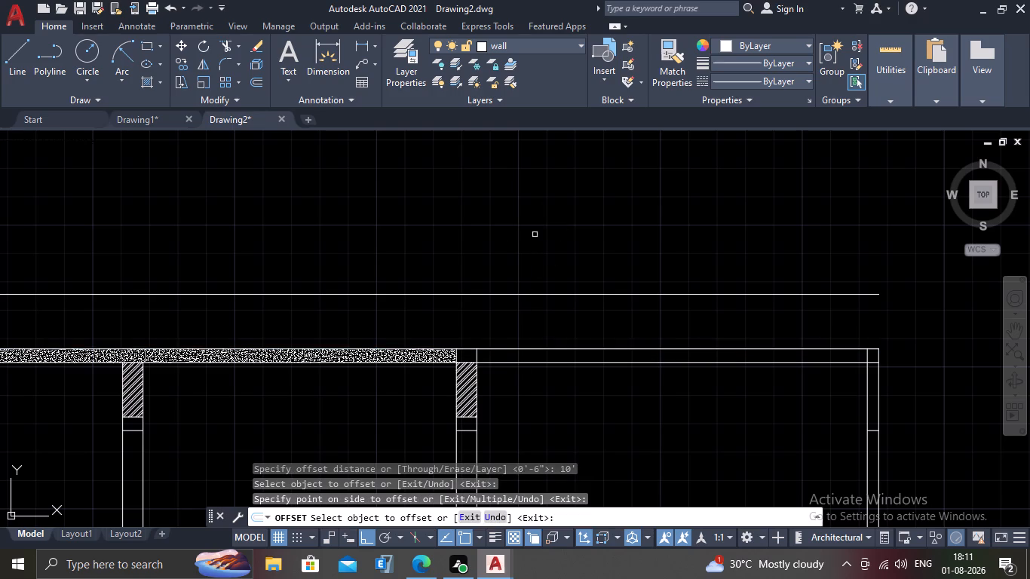
pyautogui.scroll(-4, 529, 259)
pyautogui.scroll(2, 546, 247)
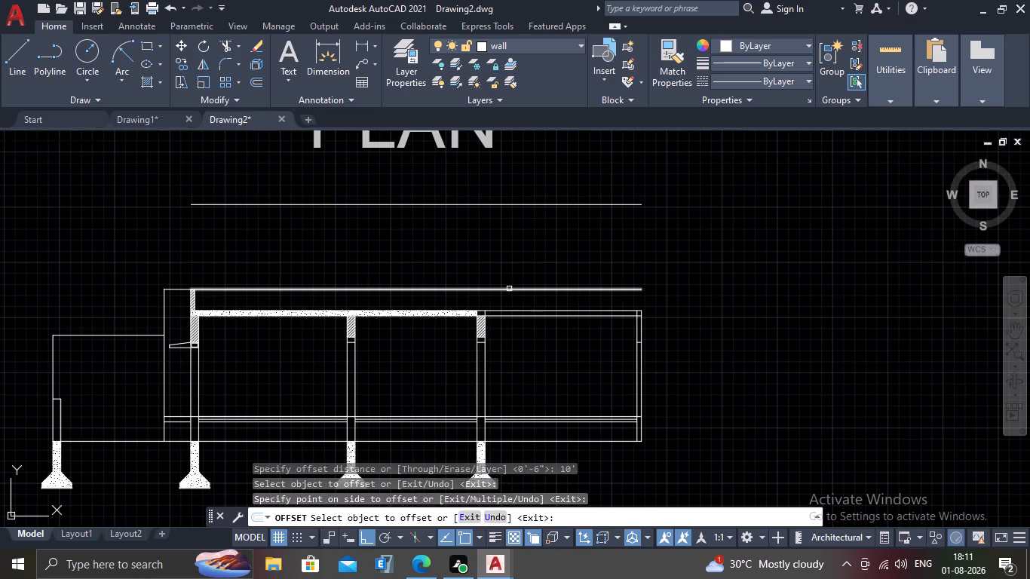
pyautogui.moveTo(509, 289); pyautogui.dragTo(510, 275)
pyautogui.click(513, 229)
pyautogui.scroll(-1, 511, 247)
pyautogui.press('Escape')
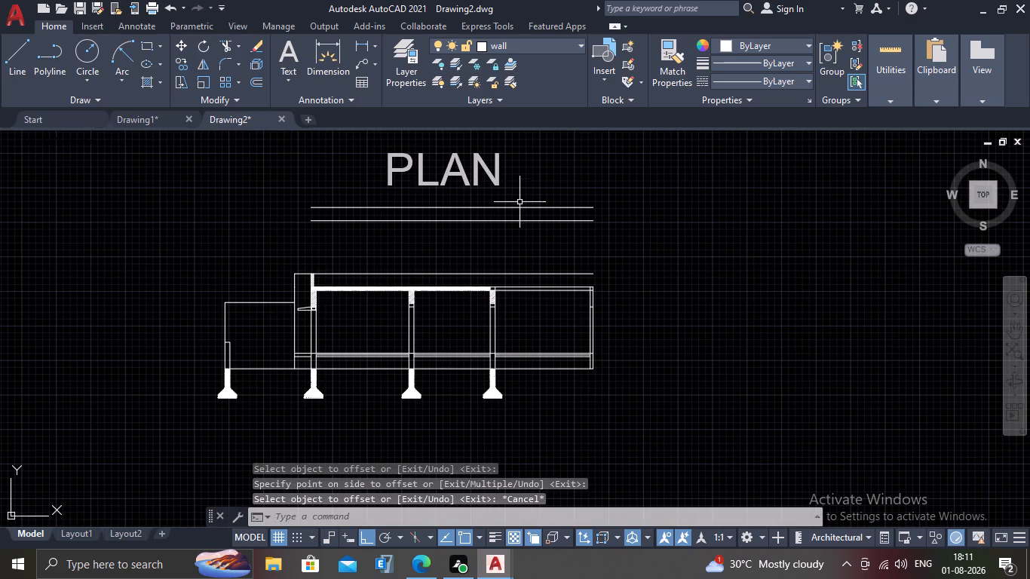
# Delete the lower of the two new offset lines above the parapet.
pyautogui.click(520, 219)
pyautogui.press('Delete')
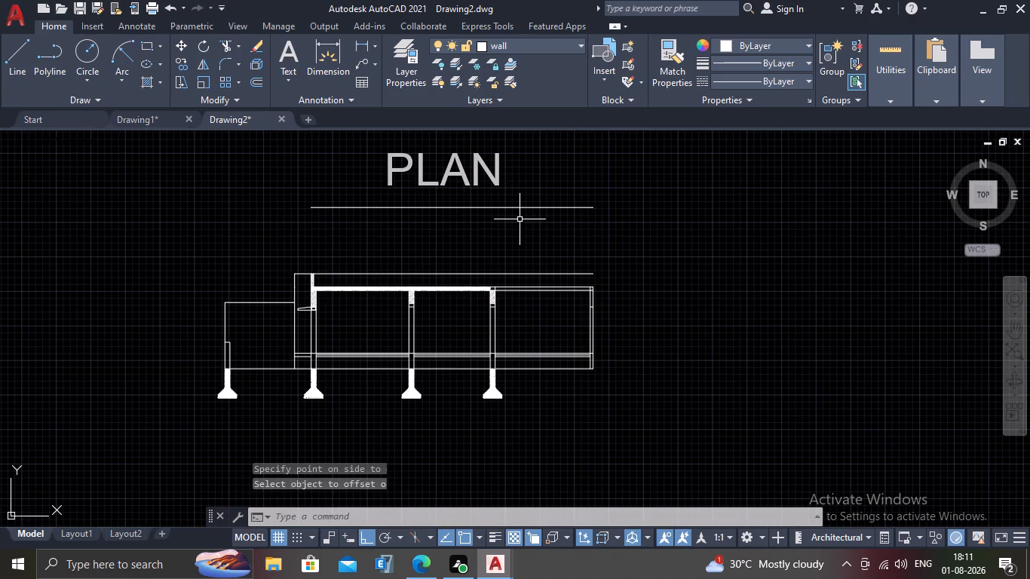
# Draw a vertical line from the slab's top at the third wall's left face up past the offset line.
pyautogui.scroll(2, 431, 290)
pyautogui.scroll(-1, 431, 290)
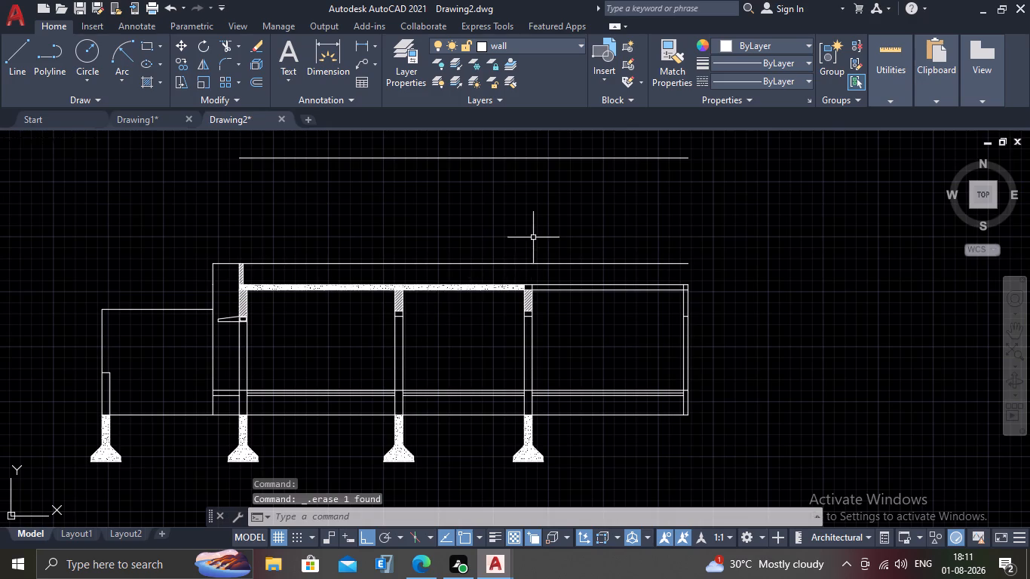
pyautogui.scroll(-2, 533, 234)
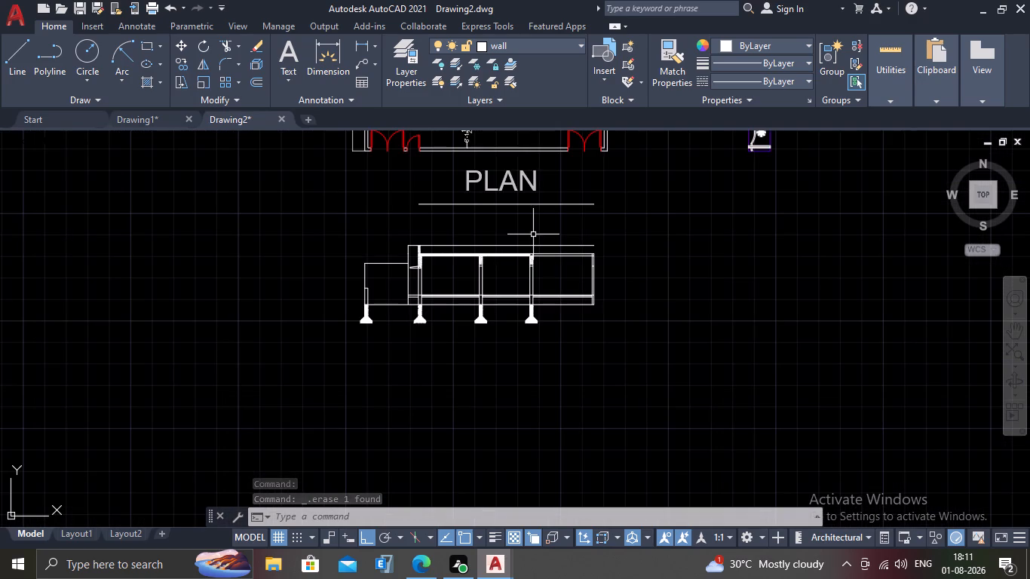
pyautogui.scroll(3, 523, 262)
pyautogui.moveTo(538, 244); pyautogui.dragTo(517, 296, button='middle')
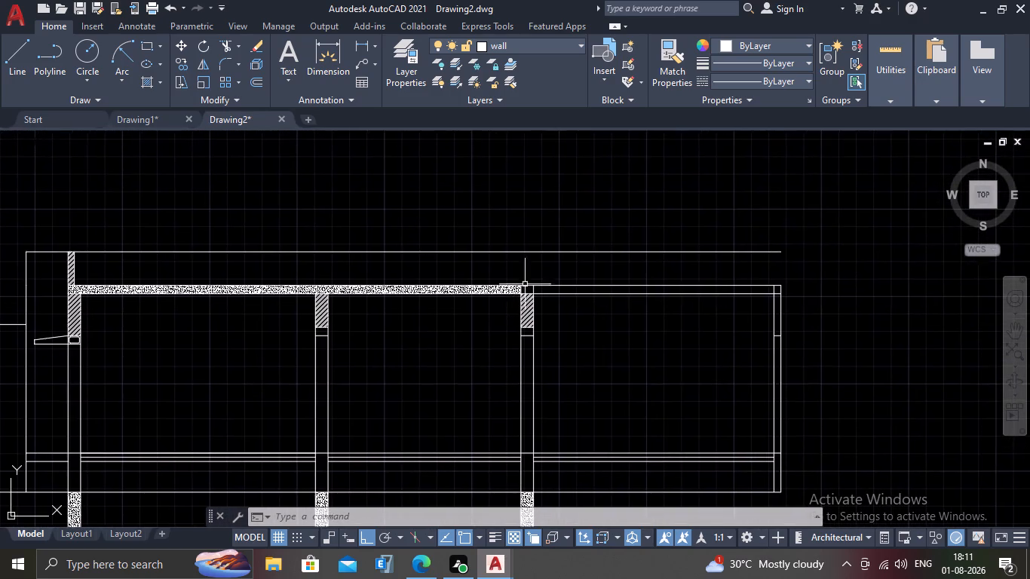
pyautogui.scroll(2, 532, 255)
pyautogui.press('l')
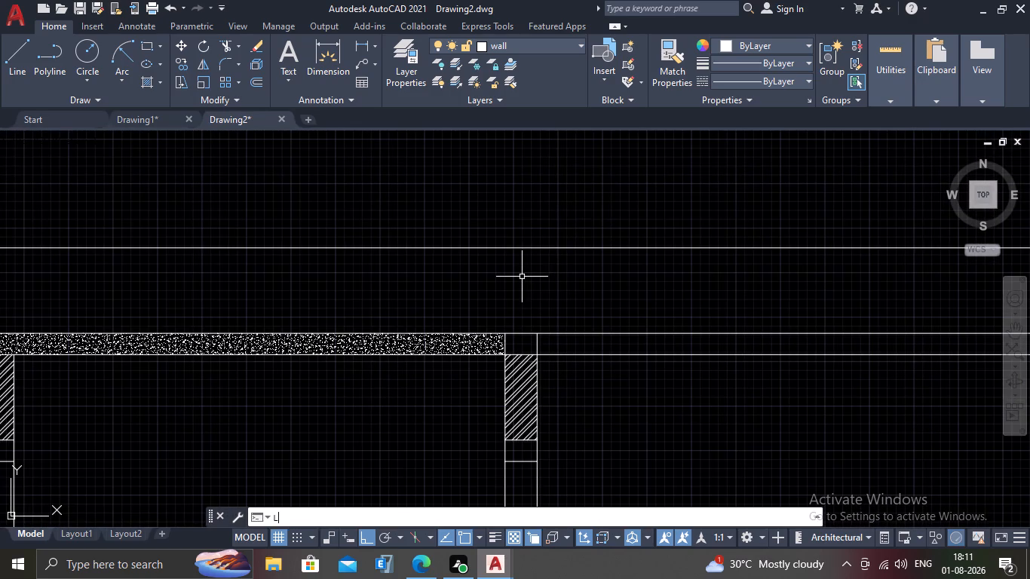
pyautogui.press('Return')
pyautogui.moveTo(506, 336); pyautogui.dragTo(504, 326)
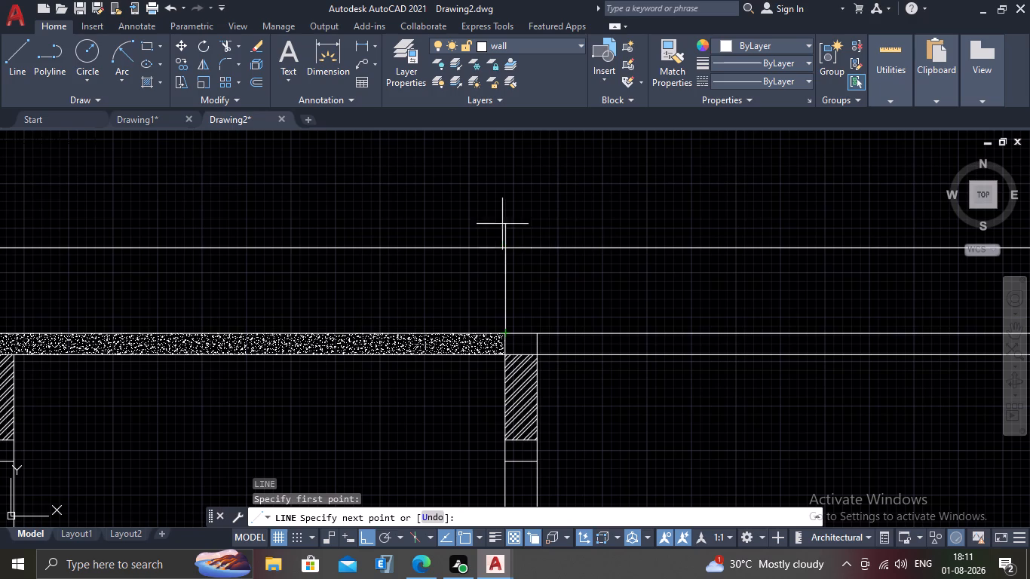
pyautogui.moveTo(501, 207); pyautogui.dragTo(457, 414, button='middle')
pyautogui.scroll(-2, 456, 221)
pyautogui.moveTo(456, 208); pyautogui.dragTo(463, 219, button='middle')
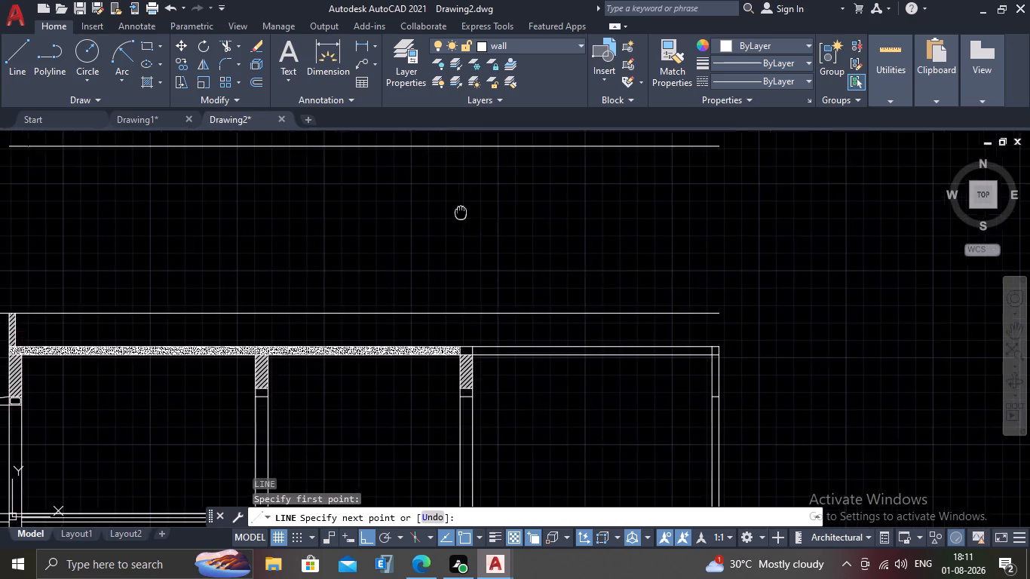
pyautogui.moveTo(463, 219); pyautogui.dragTo(475, 296, button='middle')
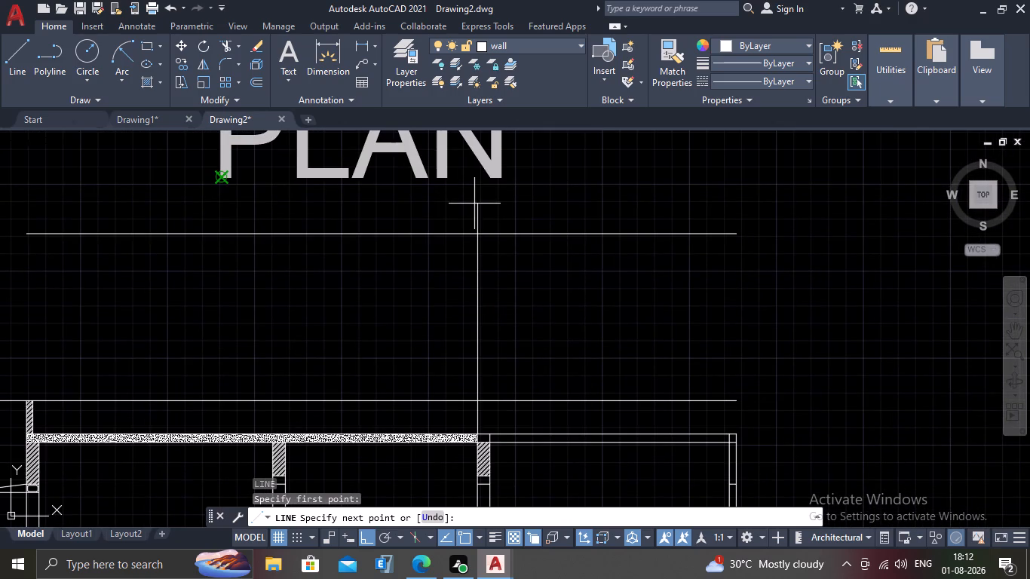
pyautogui.scroll(2, 474, 204)
pyautogui.click(483, 221)
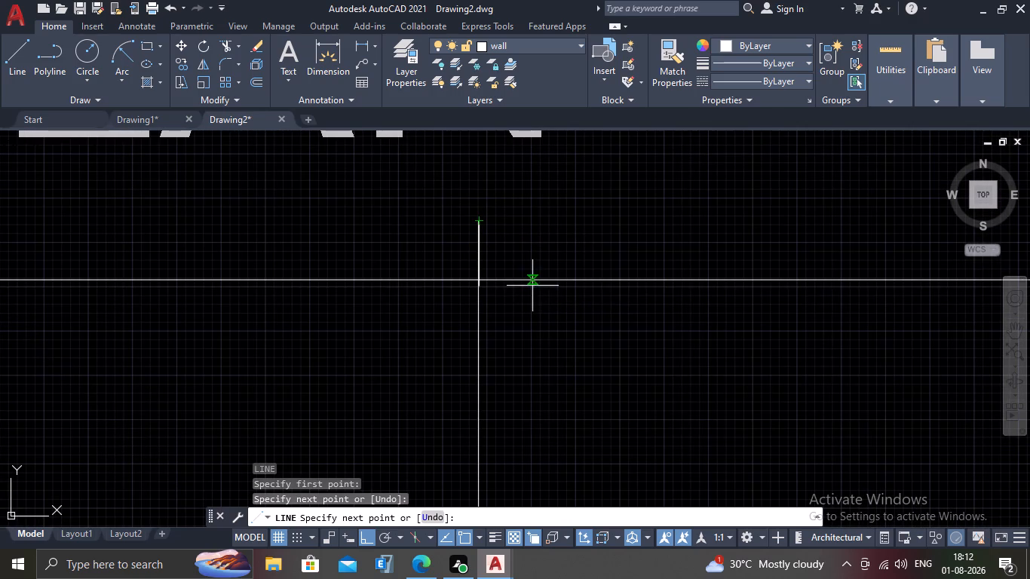
pyautogui.press('Escape')
# Draw a parallel vertical line from the slab's top at the third wall's right face up past the offset line.
pyautogui.scroll(-3, 525, 284)
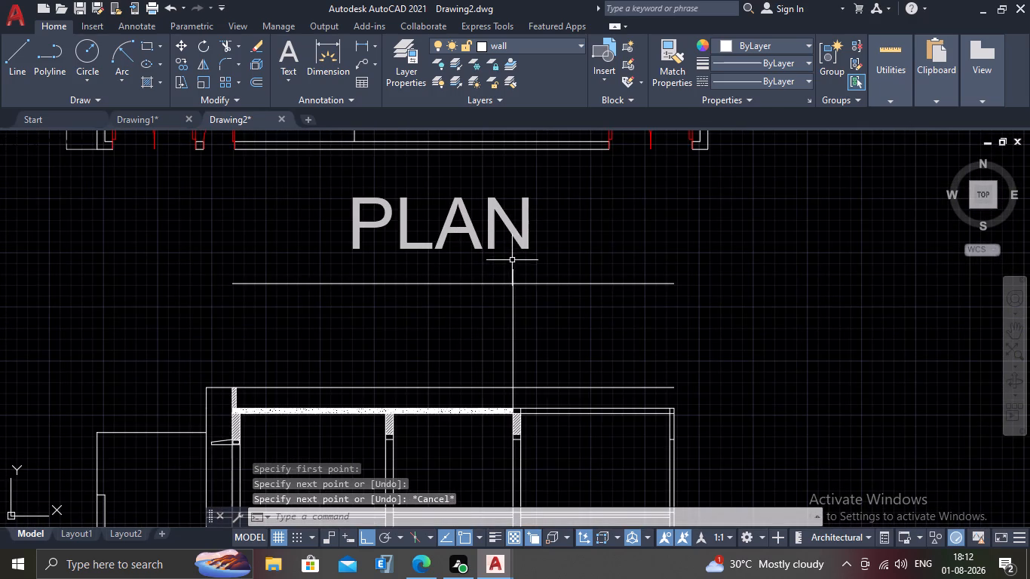
pyautogui.scroll(1, 503, 262)
pyautogui.moveTo(530, 389); pyautogui.dragTo(523, 279, button='middle')
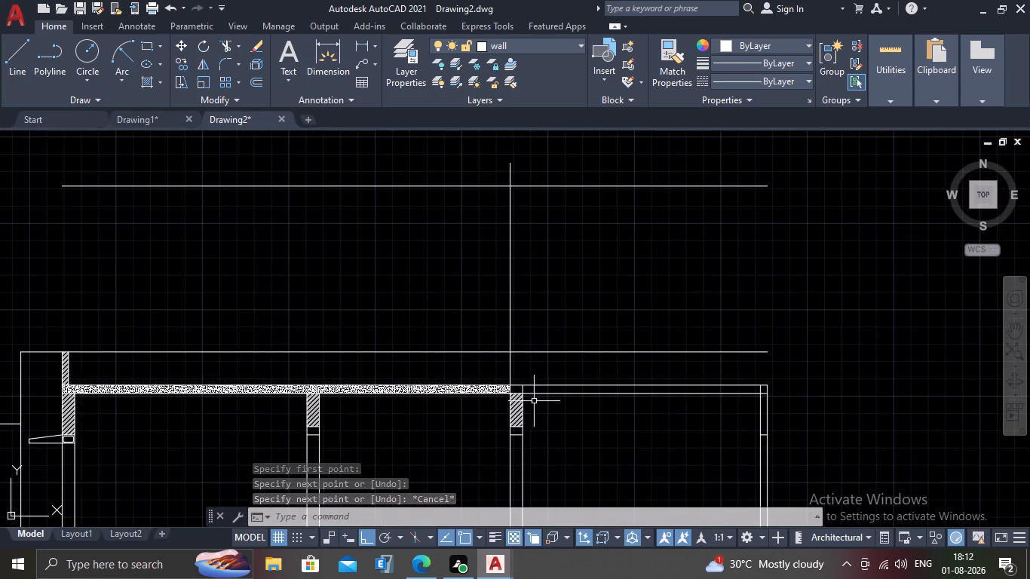
pyautogui.scroll(2, 523, 397)
pyautogui.press('l')
pyautogui.press('Return')
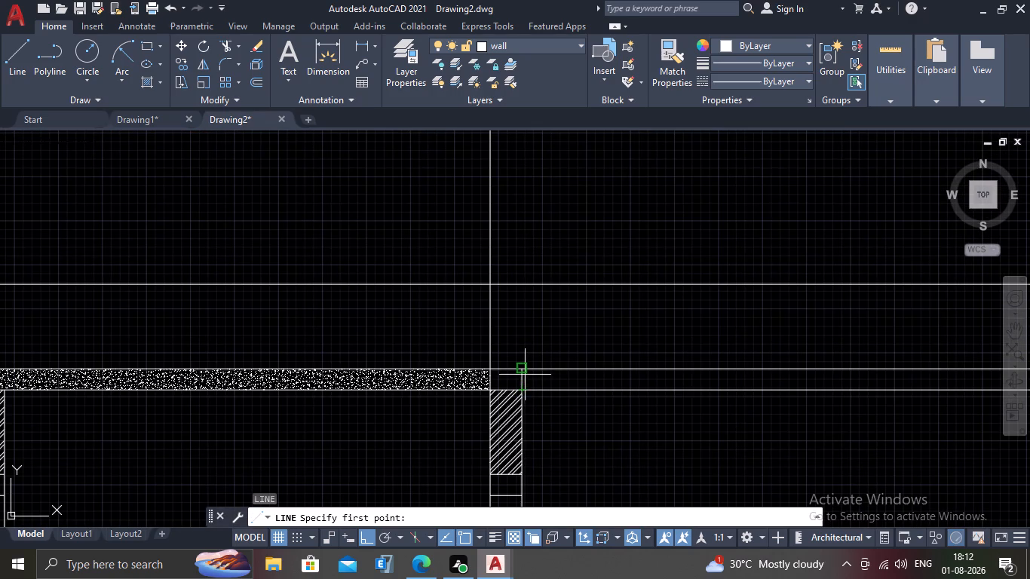
pyautogui.moveTo(521, 371); pyautogui.dragTo(526, 354)
pyautogui.scroll(-2, 538, 254)
pyautogui.moveTo(530, 215); pyautogui.dragTo(503, 445, button='middle')
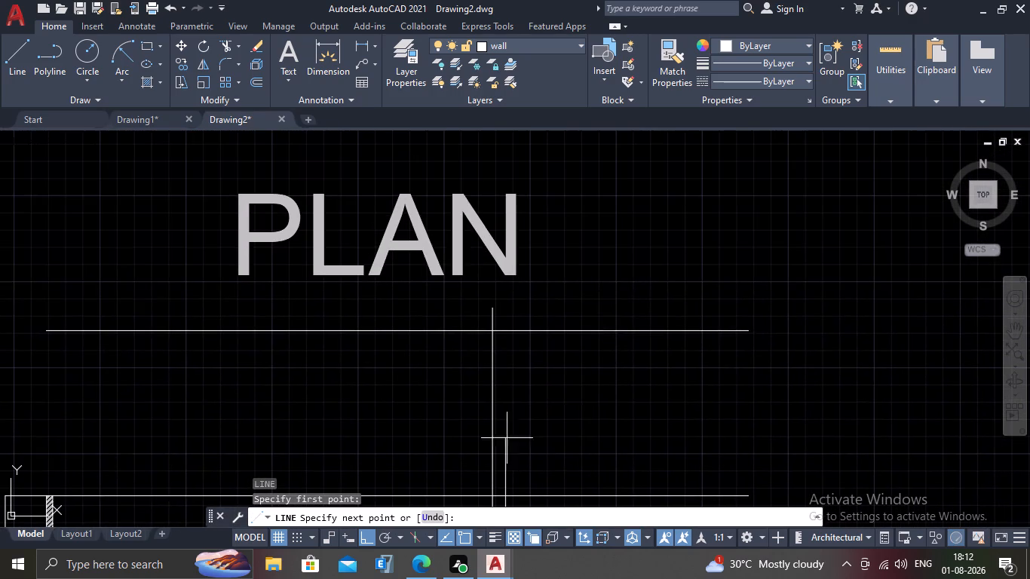
pyautogui.click(538, 290)
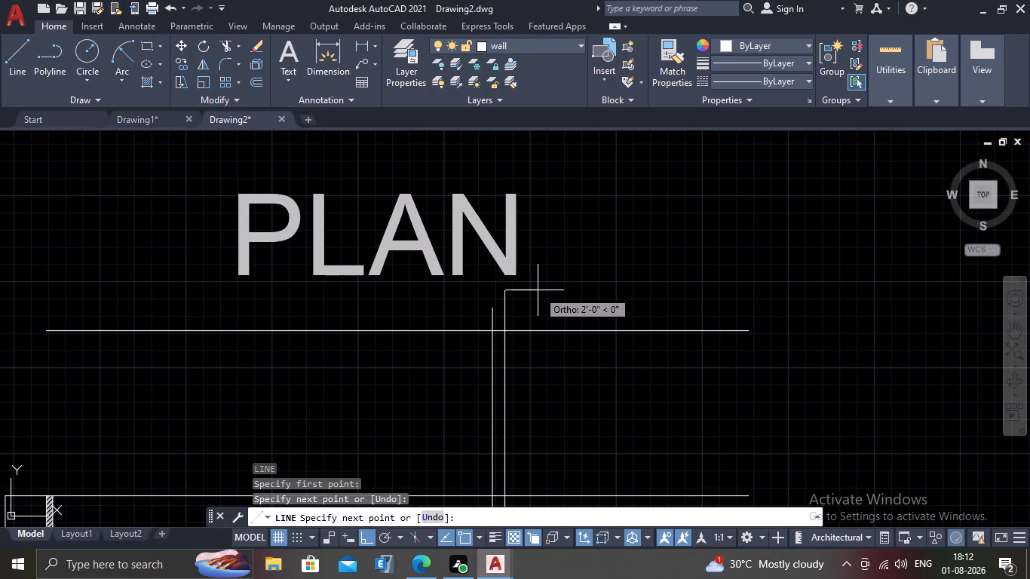
pyautogui.press('Escape')
# Trim the ends of both vertical lines that project above the upper horizontal line.
pyautogui.scroll(1, 483, 370)
pyautogui.write('TR')
pyautogui.press('Return')
pyautogui.click(553, 257)
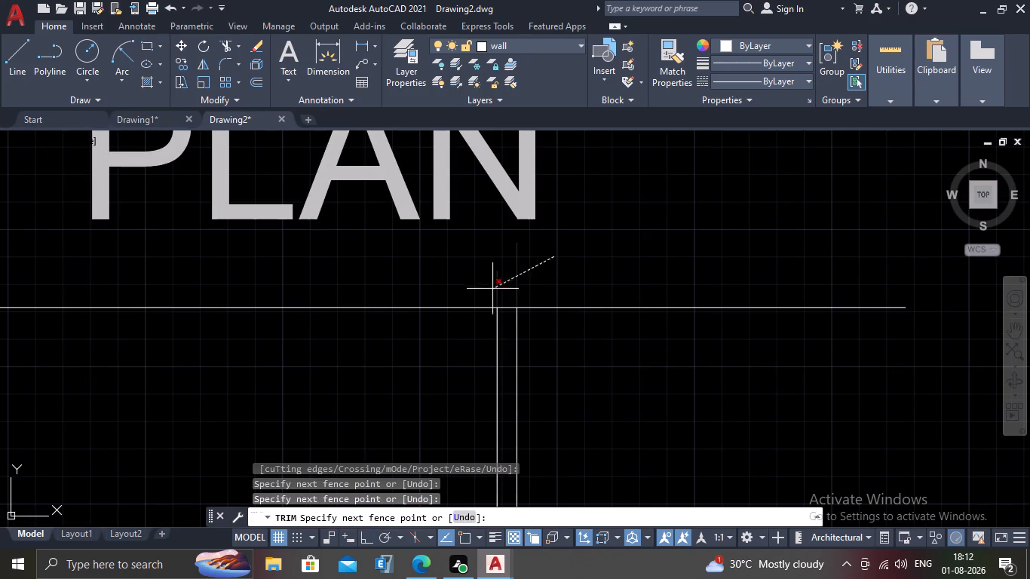
pyautogui.click(486, 287)
pyautogui.press('Escape')
# Trim off the part of the upper horizontal line that lies left of the third wall's extension.
pyautogui.scroll(-2, 484, 287)
pyautogui.moveTo(438, 329); pyautogui.dragTo(457, 281, button='middle')
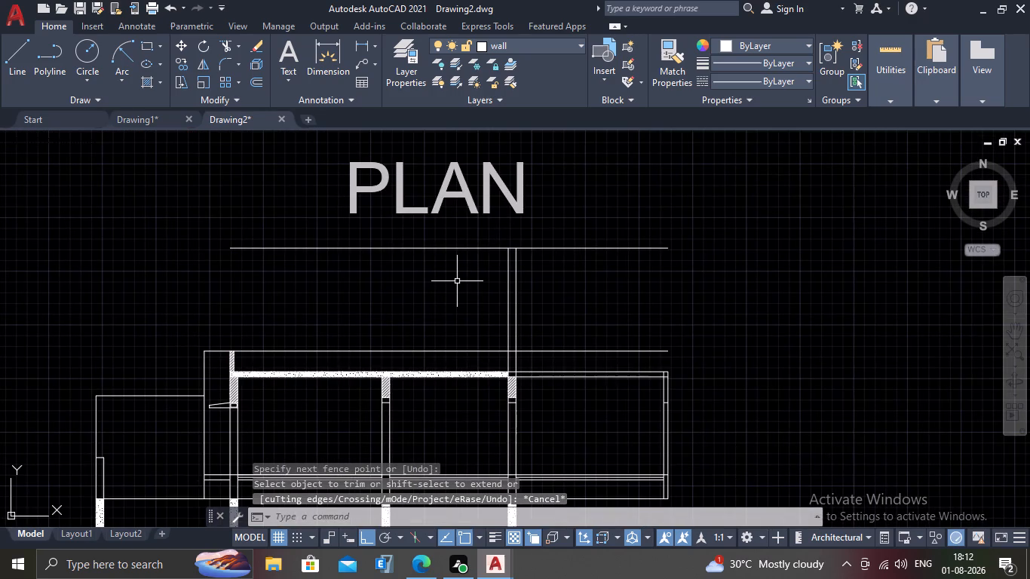
pyautogui.write('TR')
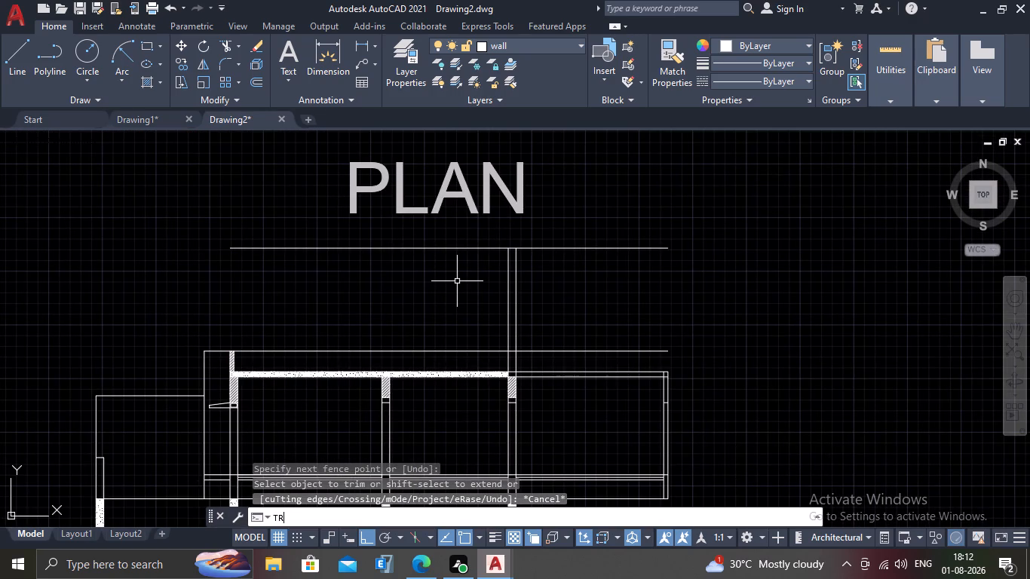
pyautogui.press('Return')
pyautogui.click(446, 240)
pyautogui.click(440, 284)
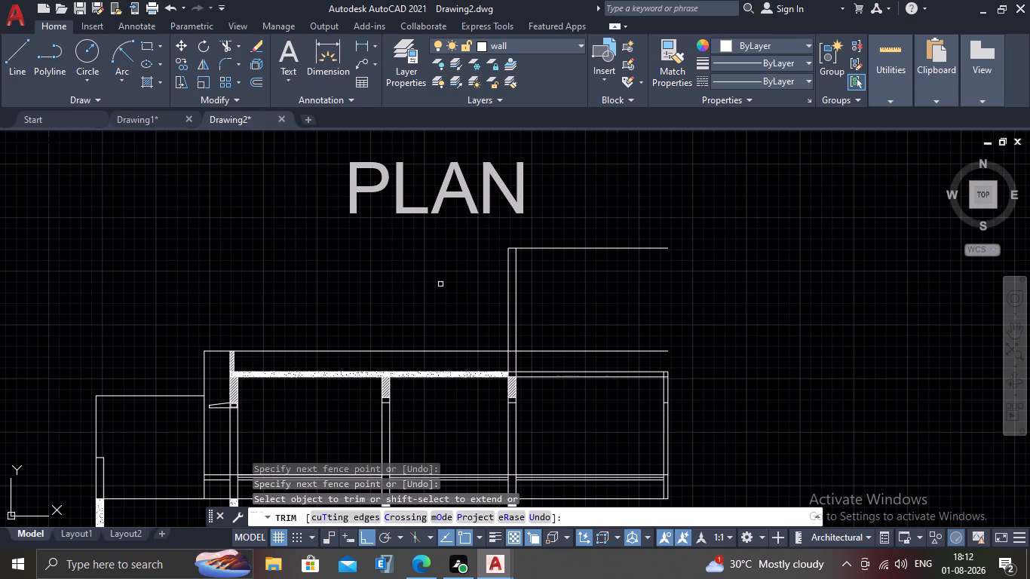
pyautogui.press('Escape')
# Trim away the short horizontal lintel line between the faces of the right end wall.
pyautogui.scroll(-2, 428, 302)
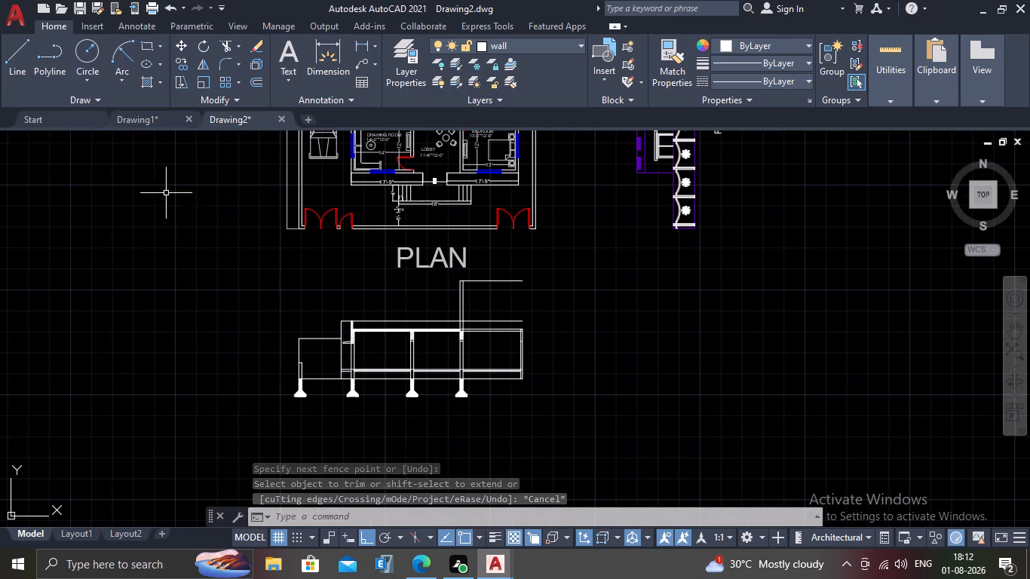
pyautogui.scroll(4, 512, 332)
pyautogui.moveTo(505, 372); pyautogui.dragTo(486, 320, button='middle')
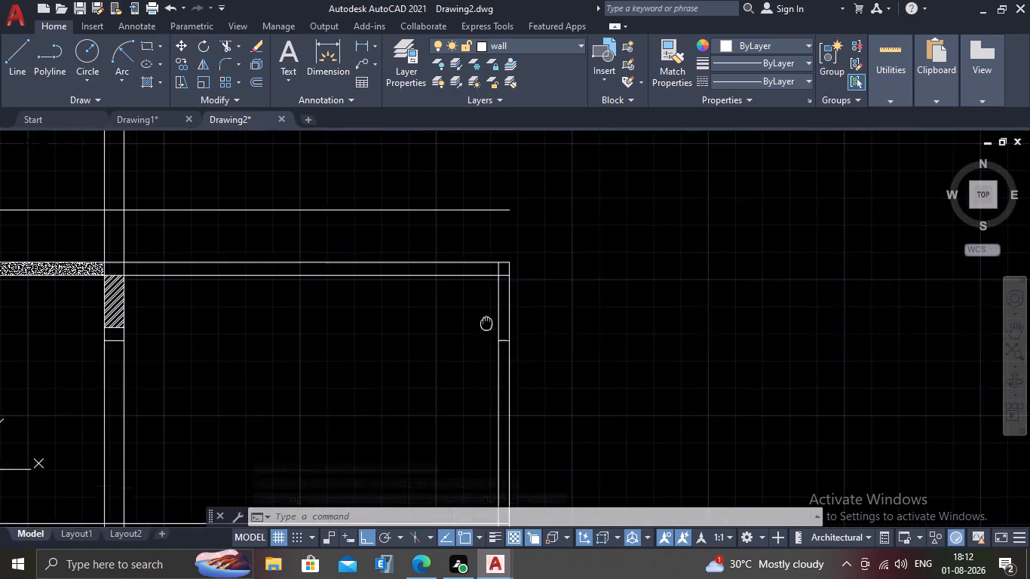
pyautogui.moveTo(486, 320); pyautogui.dragTo(487, 315, button='middle')
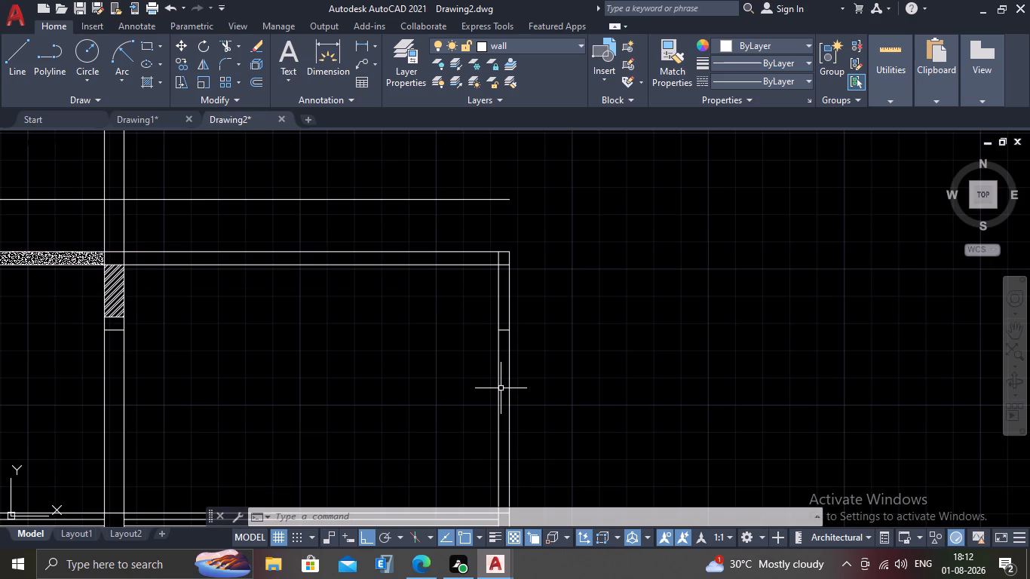
pyautogui.write('TR')
pyautogui.press('Return')
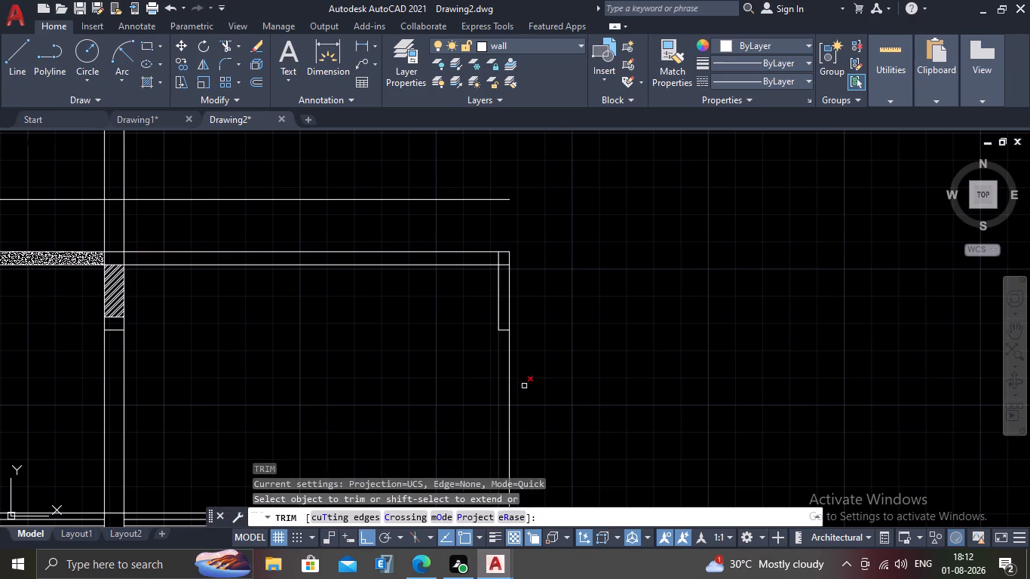
pyautogui.scroll(2, 520, 375)
pyautogui.click(480, 262)
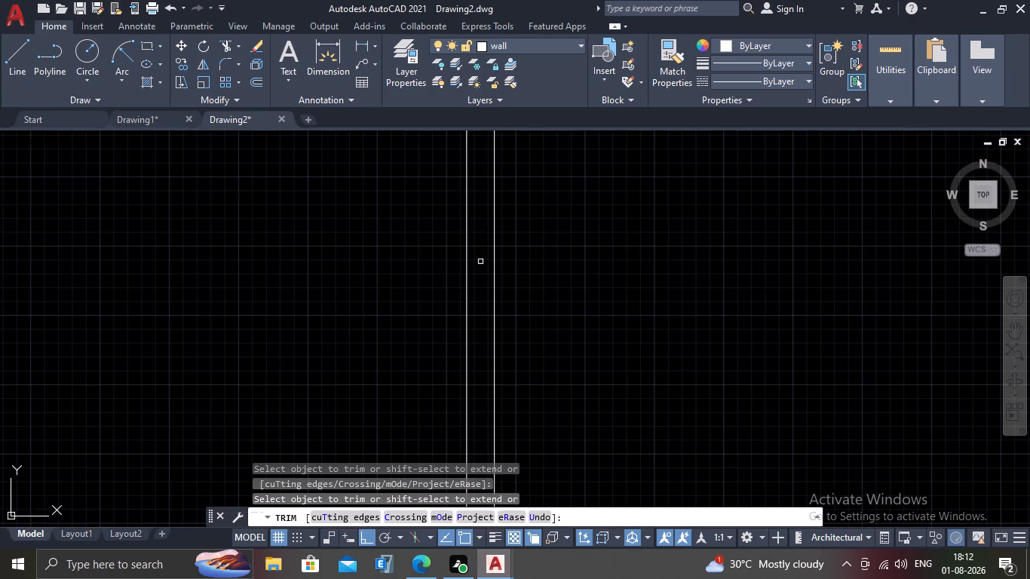
# Trim away the two slab lines where they cross between the faces of the right end wall.
pyautogui.scroll(-2, 481, 261)
pyautogui.scroll(1, 490, 189)
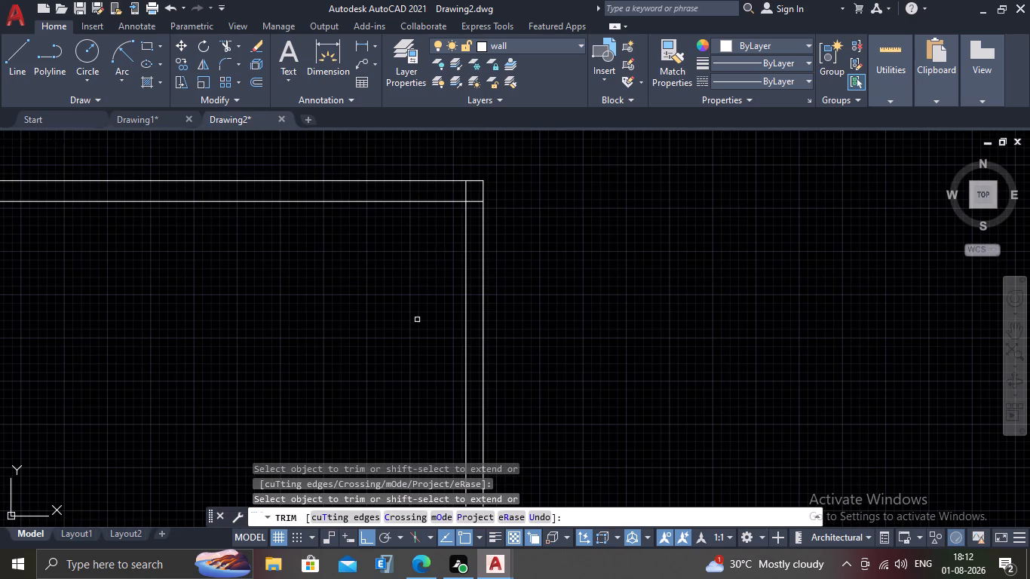
pyautogui.moveTo(415, 325); pyautogui.dragTo(352, 464, button='middle')
pyautogui.scroll(3, 428, 354)
pyautogui.moveTo(349, 194); pyautogui.dragTo(350, 206)
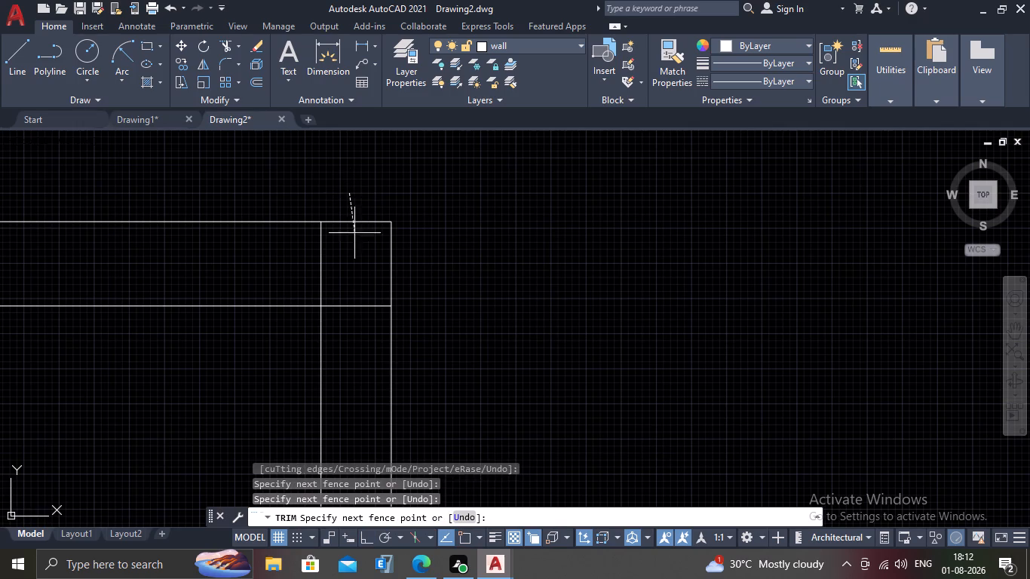
pyautogui.click(348, 371)
pyautogui.press('Escape')
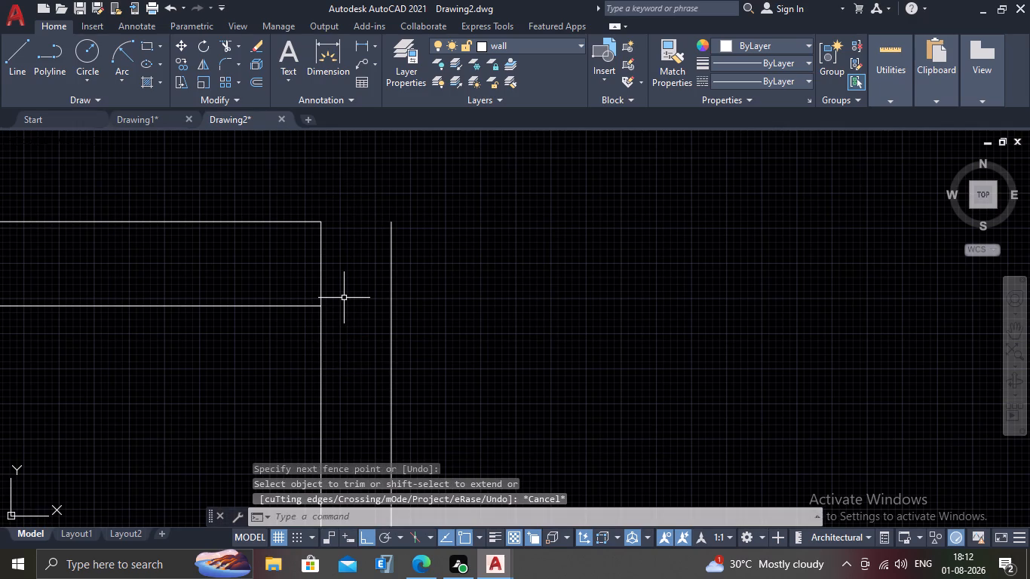
# Extend both faces of the right end wall up to the upper horizontal line.
pyautogui.write('EX')
pyautogui.press('Return')
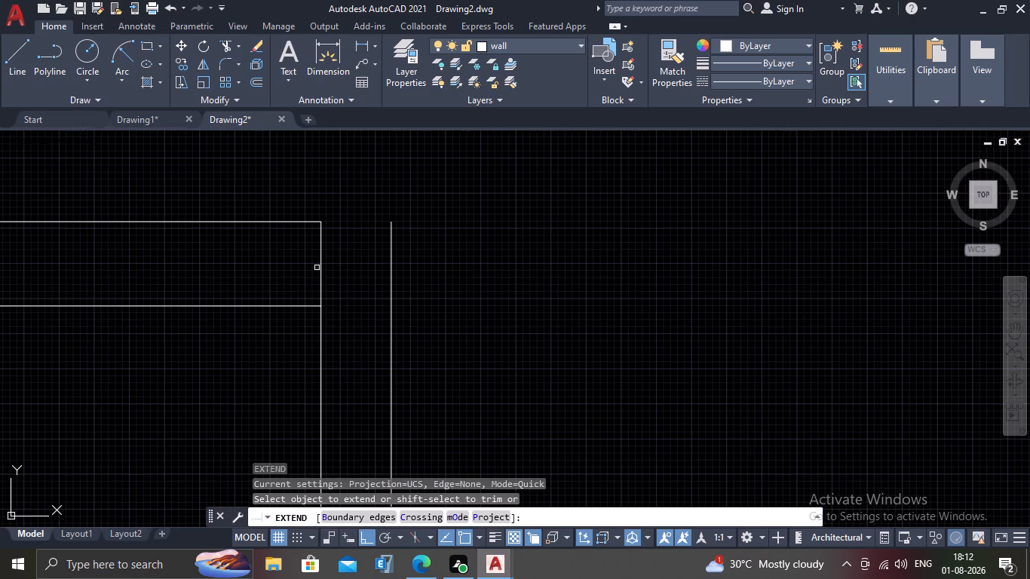
pyautogui.click(402, 244)
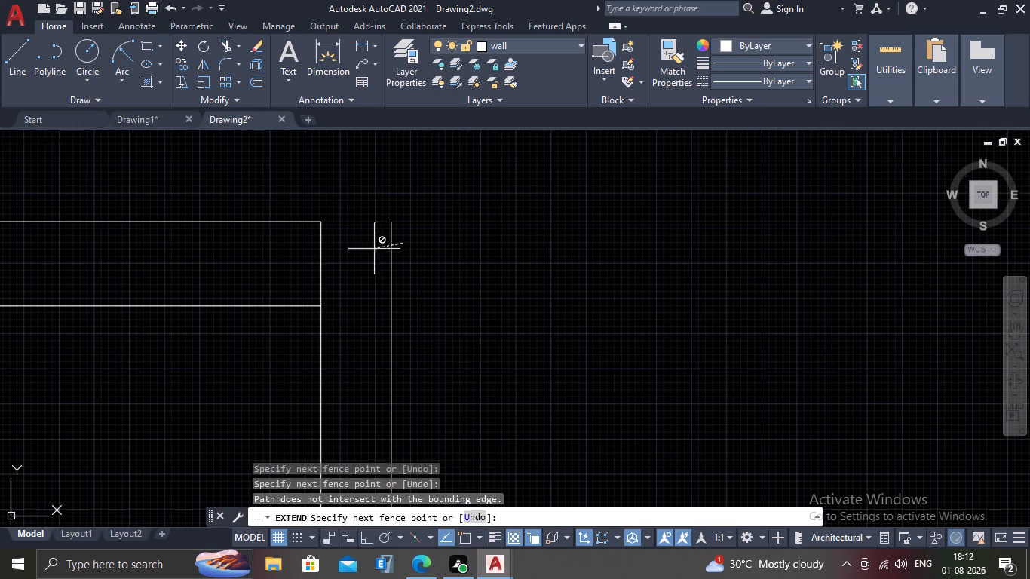
pyautogui.click(371, 251)
pyautogui.scroll(-2, 367, 253)
pyautogui.scroll(2, 385, 244)
pyautogui.scroll(-5, 385, 244)
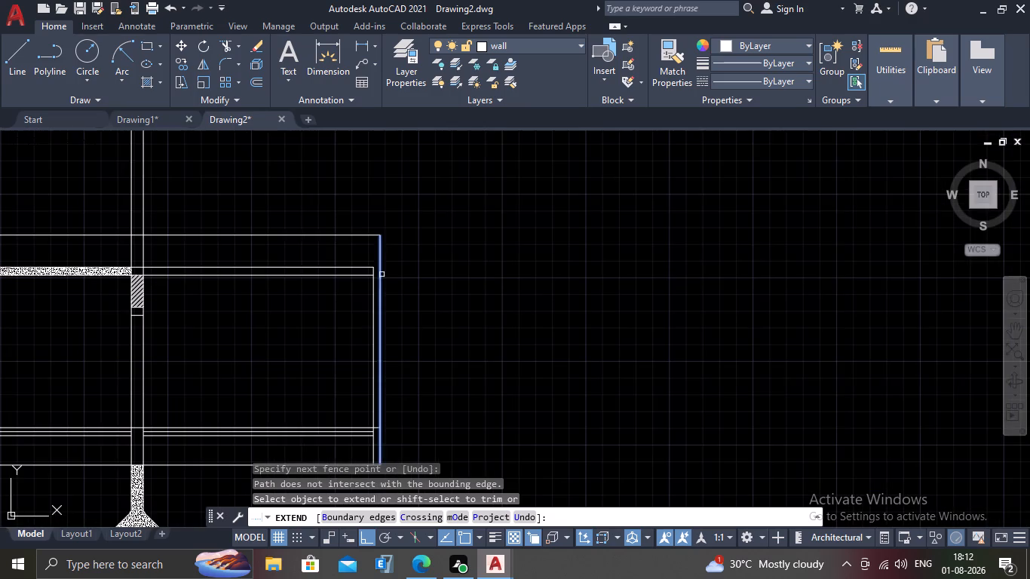
pyautogui.moveTo(389, 241); pyautogui.dragTo(392, 295, button='middle')
pyautogui.scroll(2, 390, 297)
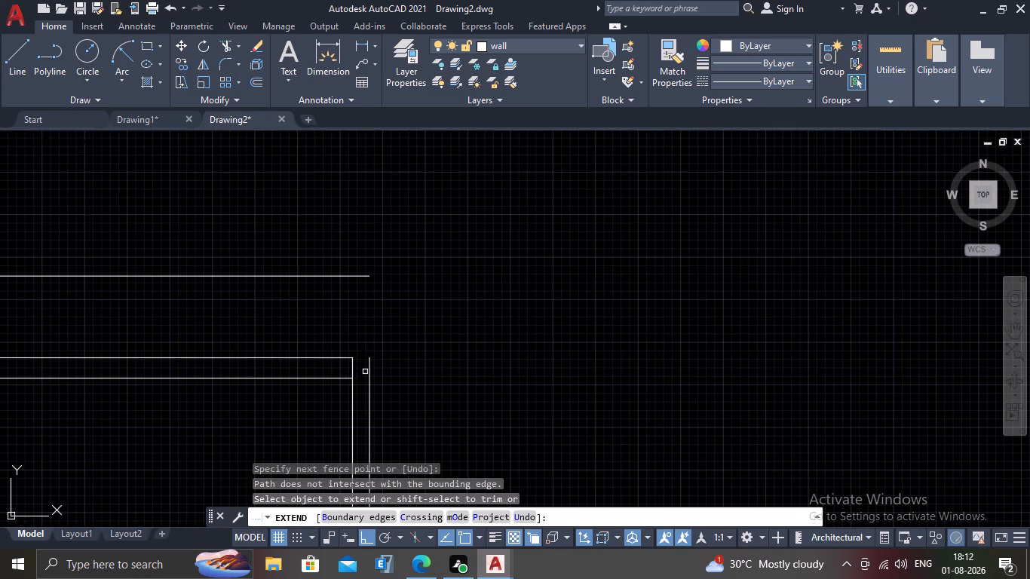
pyautogui.click(370, 365)
pyautogui.click(351, 368)
pyautogui.scroll(-4, 348, 360)
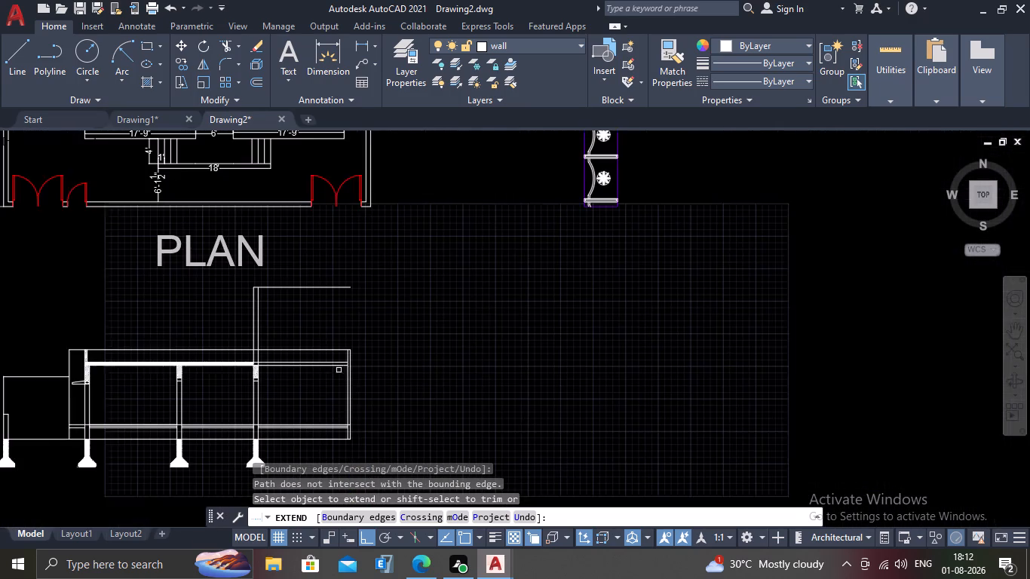
pyautogui.scroll(3, 346, 354)
pyautogui.click(348, 357)
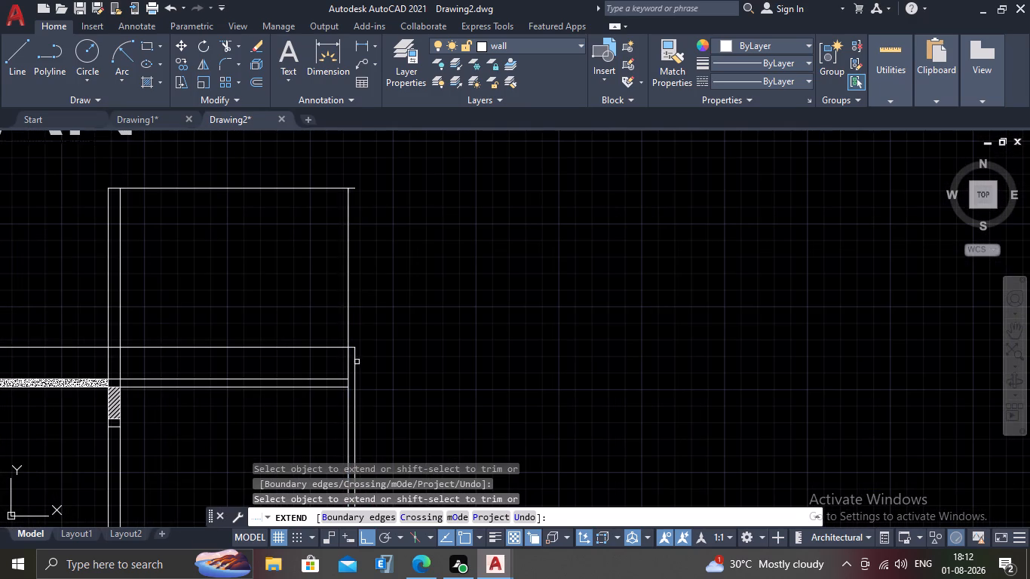
pyautogui.click(354, 367)
pyautogui.press('Escape')
# Trim away the horizontal line above the slab where it crosses between the right end wall's faces.
pyautogui.scroll(-1, 357, 366)
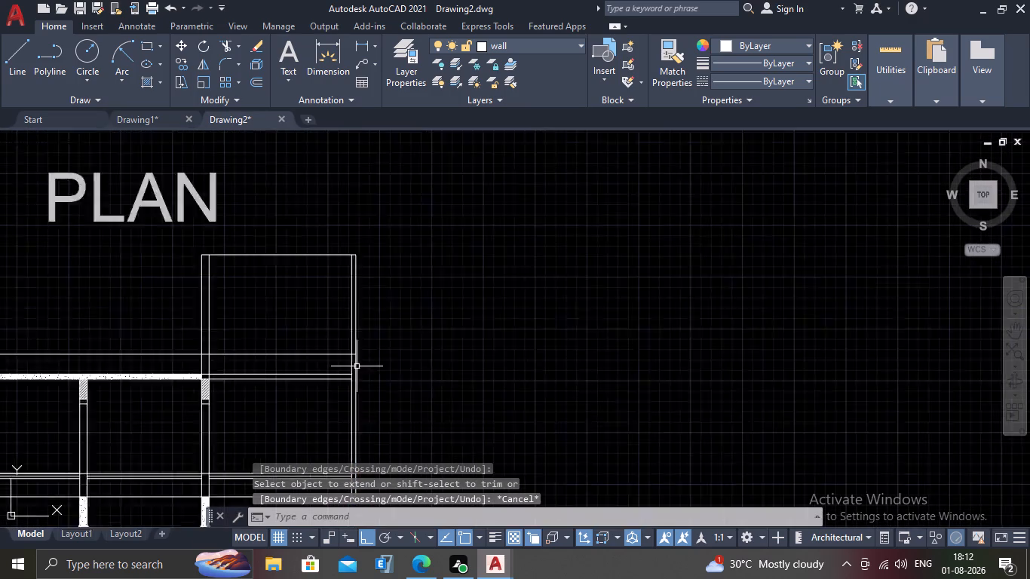
pyautogui.scroll(-1, 357, 366)
pyautogui.scroll(3, 345, 369)
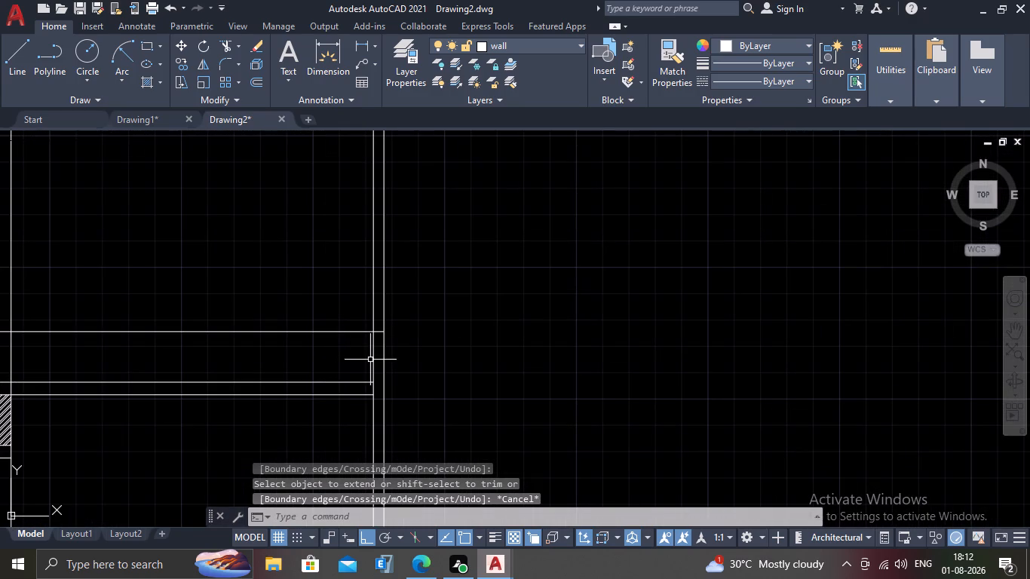
pyautogui.scroll(2, 370, 360)
pyautogui.write('TR')
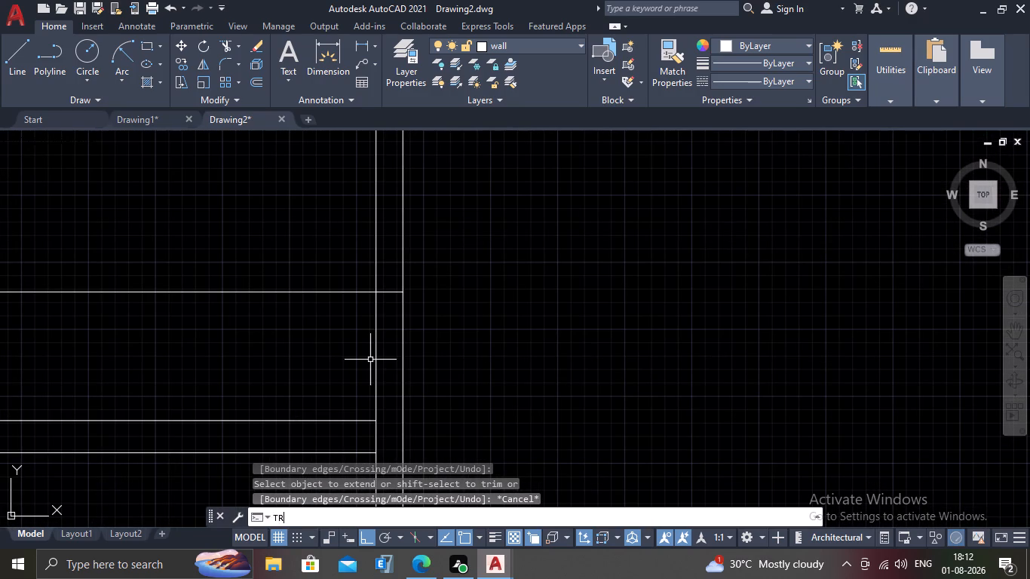
pyautogui.press('Return')
pyautogui.click(385, 291)
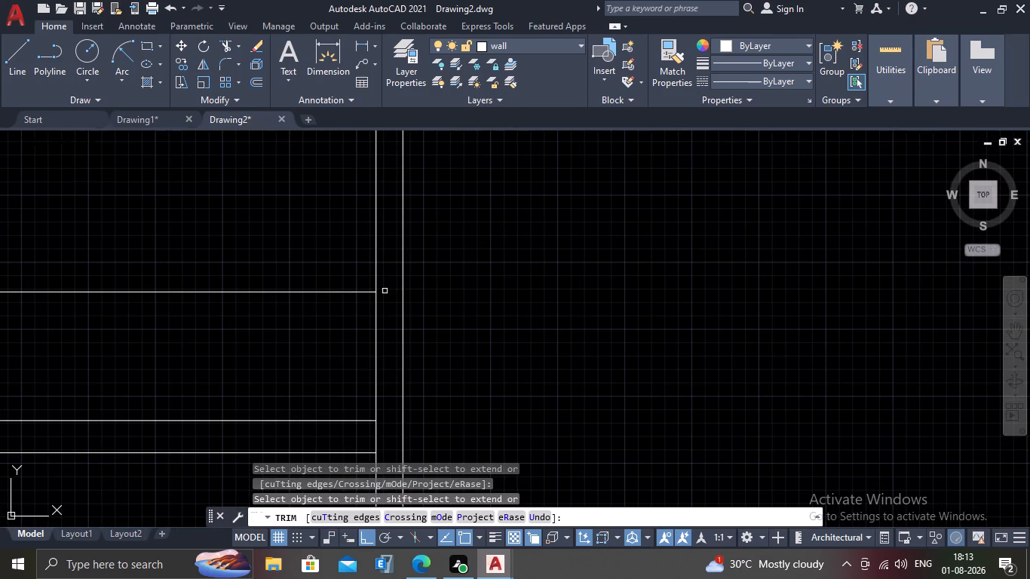
pyautogui.press('Escape')
# Trim the horizontal line above the slab back to the left face of the third wall.
pyautogui.scroll(-1, 370, 321)
pyautogui.scroll(1, 291, 353)
pyautogui.scroll(-3, 291, 353)
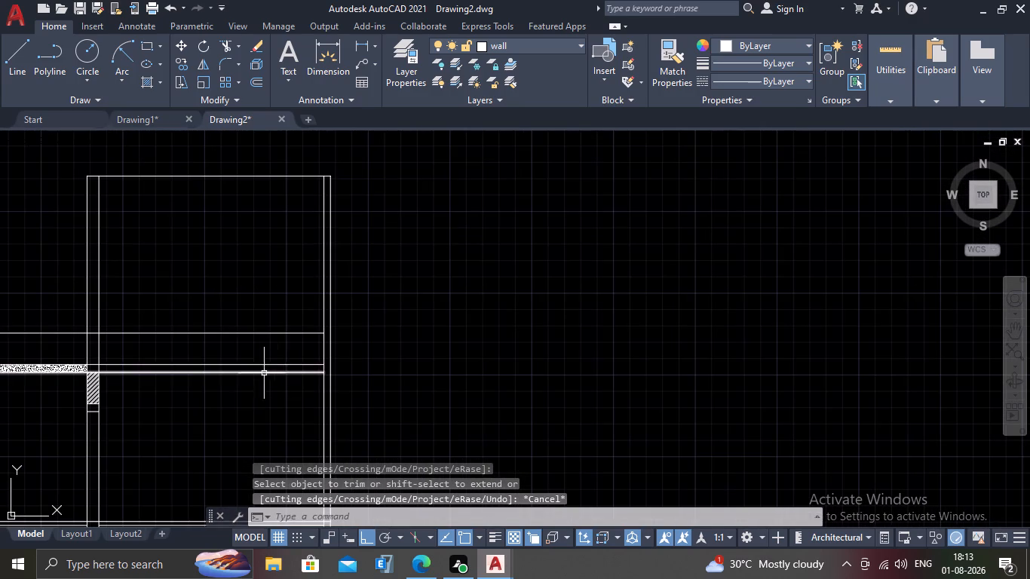
pyautogui.moveTo(139, 346); pyautogui.dragTo(225, 358, button='middle')
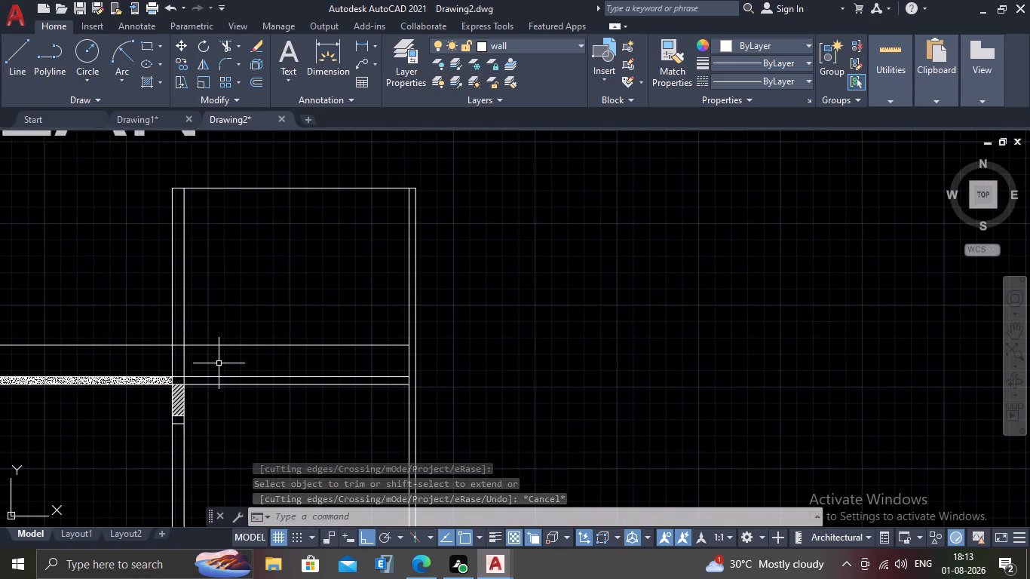
pyautogui.write('TR')
pyautogui.press('Return')
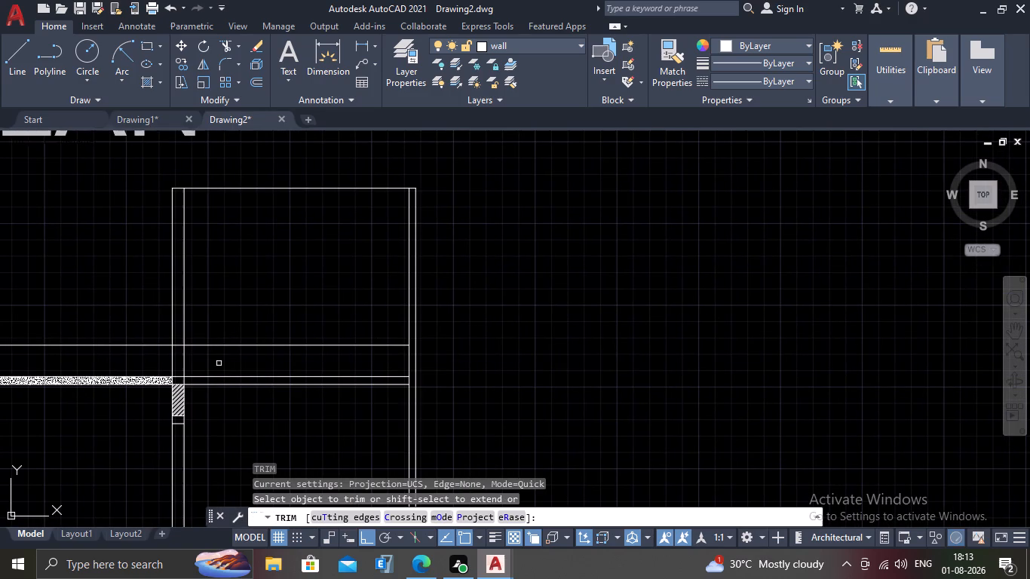
pyautogui.scroll(3, 219, 363)
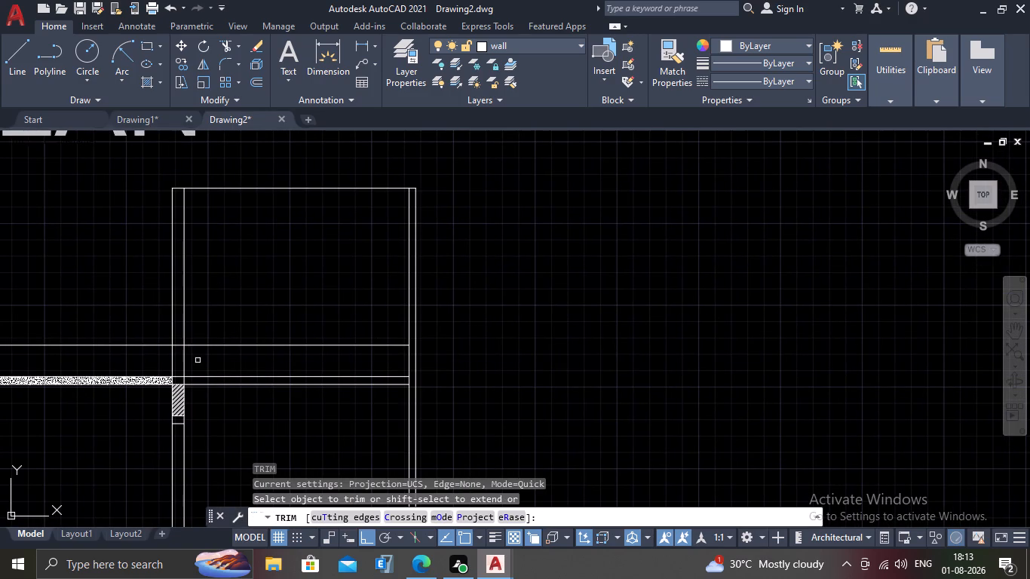
pyautogui.scroll(2, 198, 360)
pyautogui.click(231, 286)
pyautogui.click(231, 342)
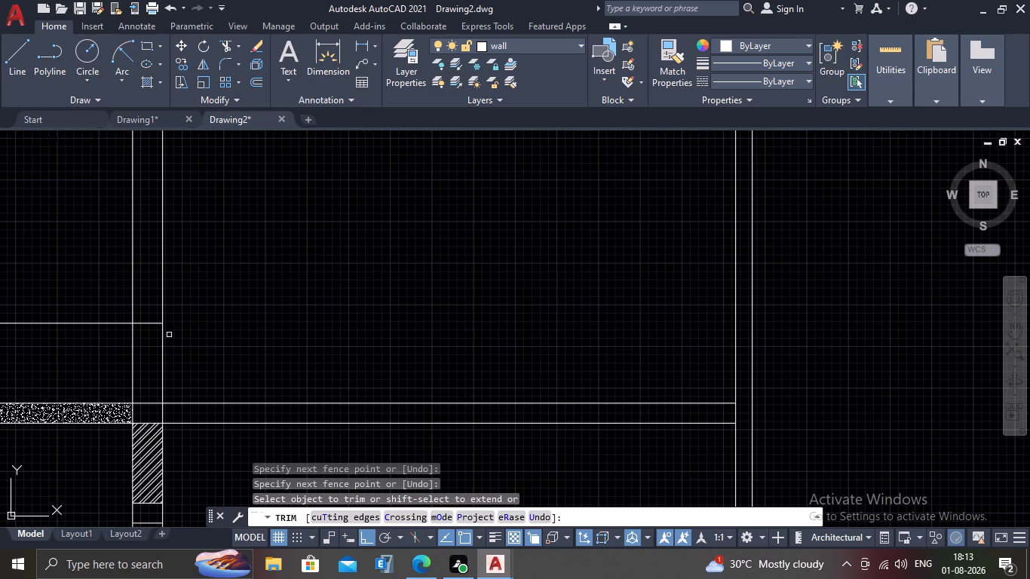
pyautogui.click(145, 318)
pyautogui.click(146, 335)
pyautogui.scroll(-2, 155, 363)
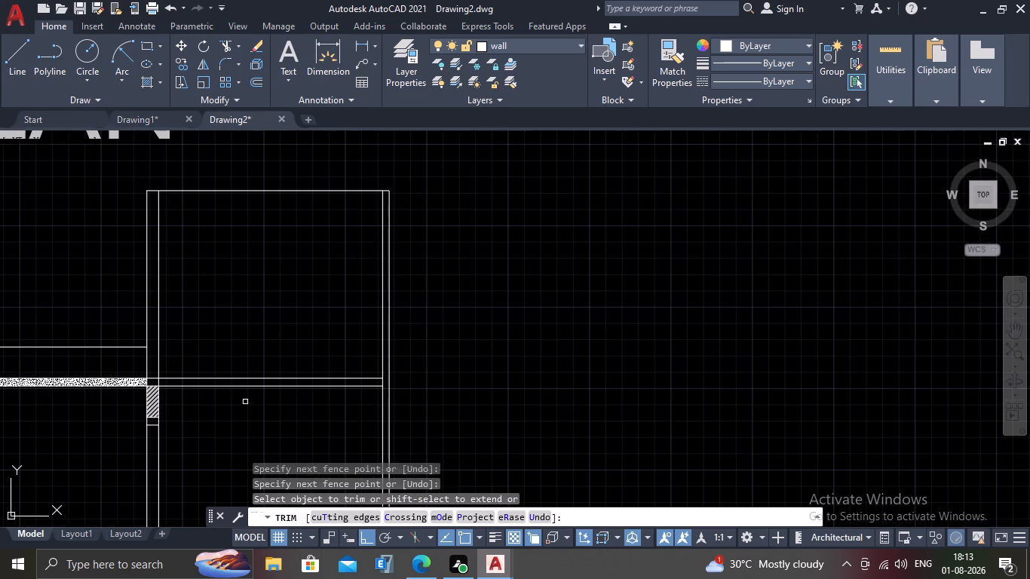
pyautogui.moveTo(246, 403); pyautogui.dragTo(356, 424, button='middle')
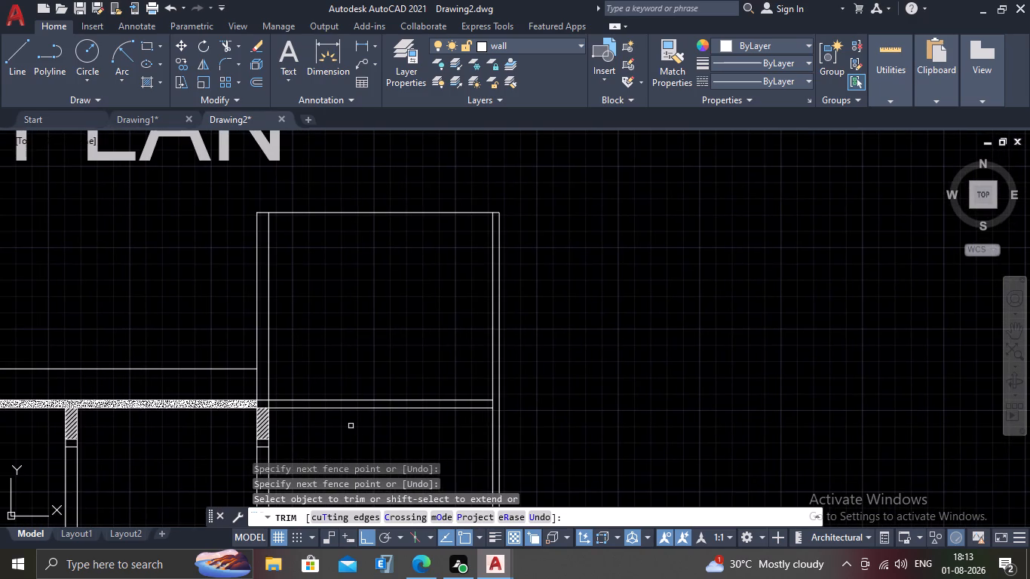
pyautogui.press('Escape')
# Draw a short vertical line down across both slab lines, partway between the third wall and the right end wall.
pyautogui.scroll(1, 351, 426)
pyautogui.moveTo(351, 426); pyautogui.dragTo(424, 381, button='middle')
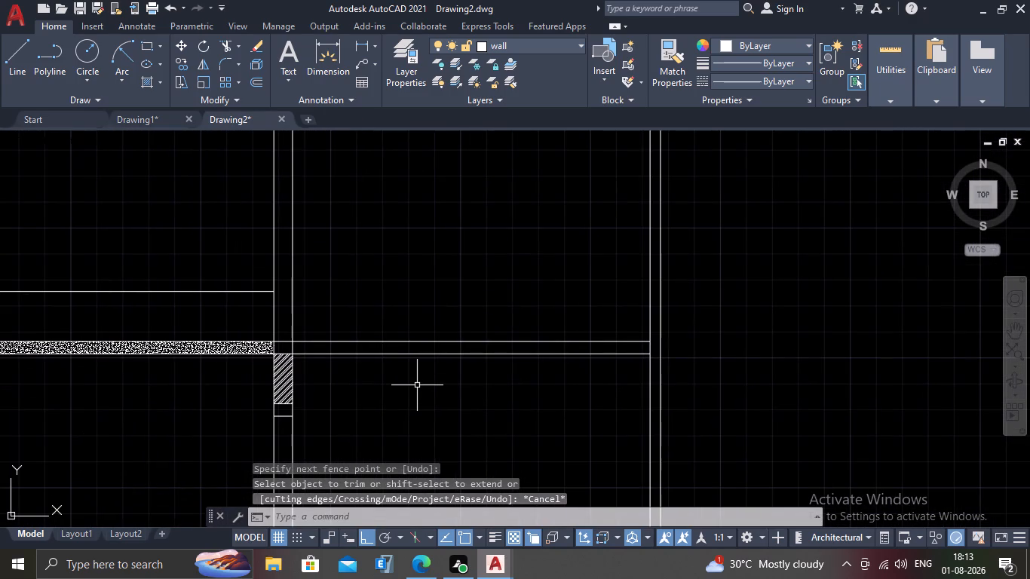
pyautogui.scroll(1, 417, 386)
pyautogui.moveTo(403, 392); pyautogui.dragTo(434, 379, button='middle')
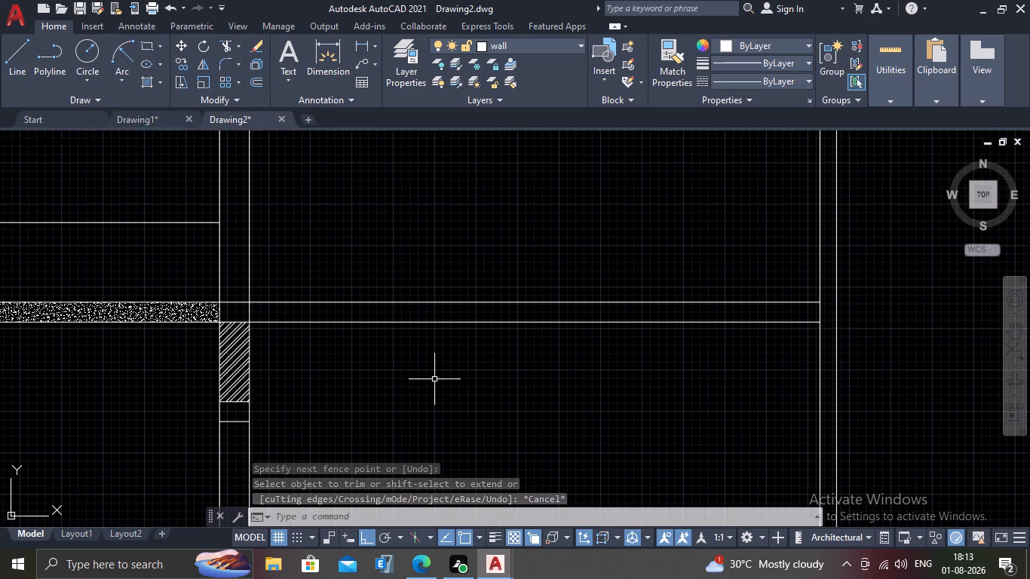
pyautogui.scroll(-1, 434, 379)
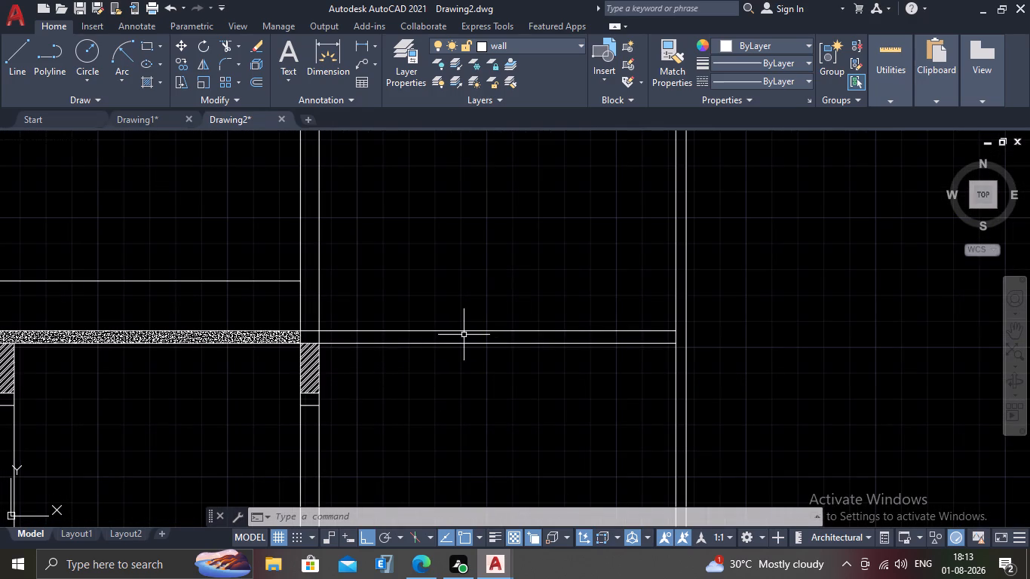
pyautogui.press('l')
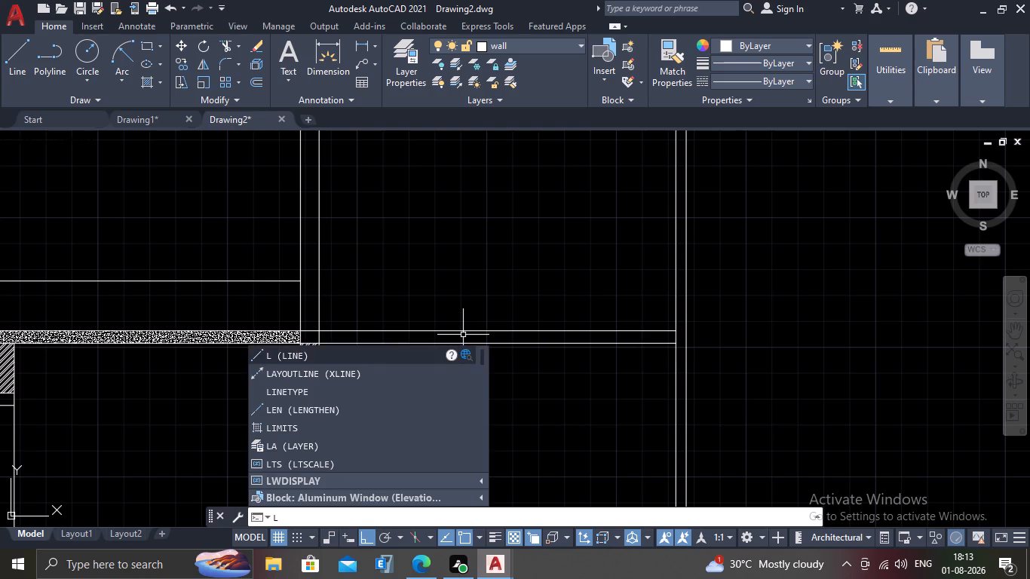
pyautogui.press('Return')
pyautogui.moveTo(449, 332); pyautogui.dragTo(449, 349)
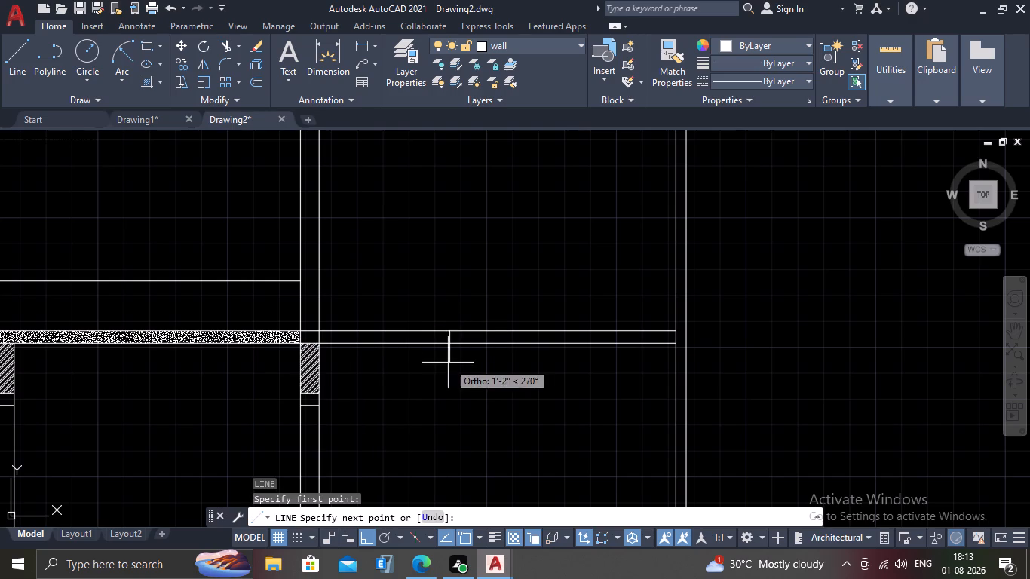
pyautogui.click(449, 356)
pyautogui.press('Escape')
# Trim the short vertical line below the slab and the two slab lines beyond it to close the slab's end.
pyautogui.scroll(2, 444, 344)
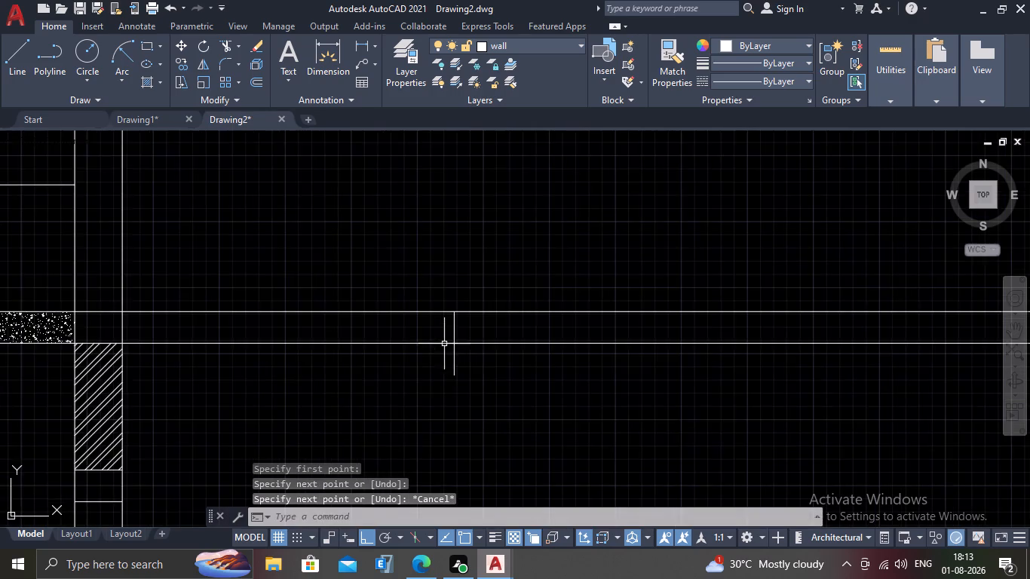
pyautogui.scroll(2, 458, 360)
pyautogui.write('TR')
pyautogui.press('Return')
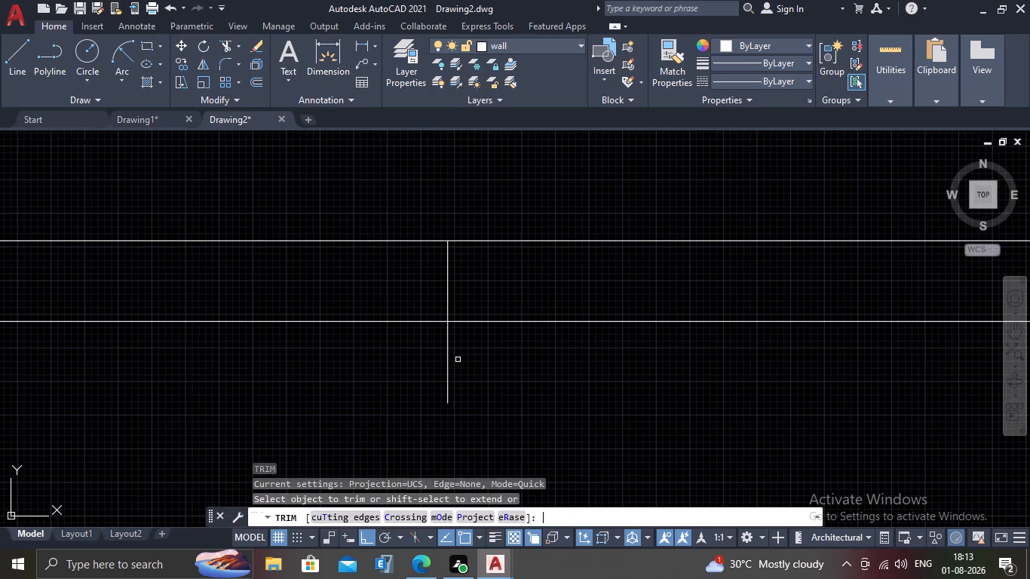
pyautogui.click(466, 354)
pyautogui.click(410, 365)
pyautogui.click(517, 205)
pyautogui.click(502, 351)
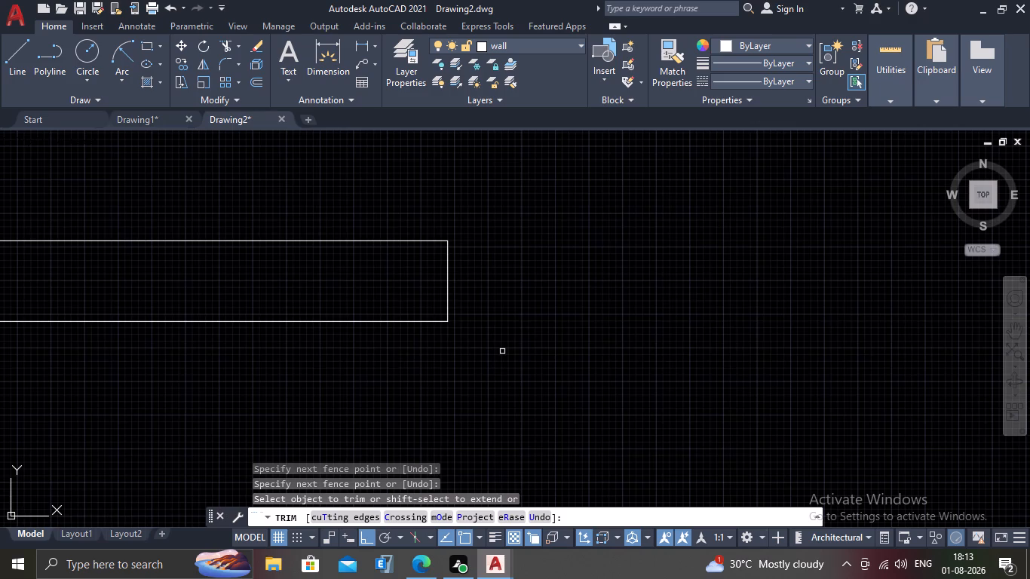
pyautogui.scroll(-1, 502, 351)
pyautogui.scroll(1, 502, 351)
pyautogui.scroll(-1, 502, 351)
pyautogui.scroll(-3, 449, 422)
pyautogui.press('Escape')
pyautogui.scroll(-2, 445, 419)
pyautogui.moveTo(440, 424); pyautogui.dragTo(457, 352, button='middle')
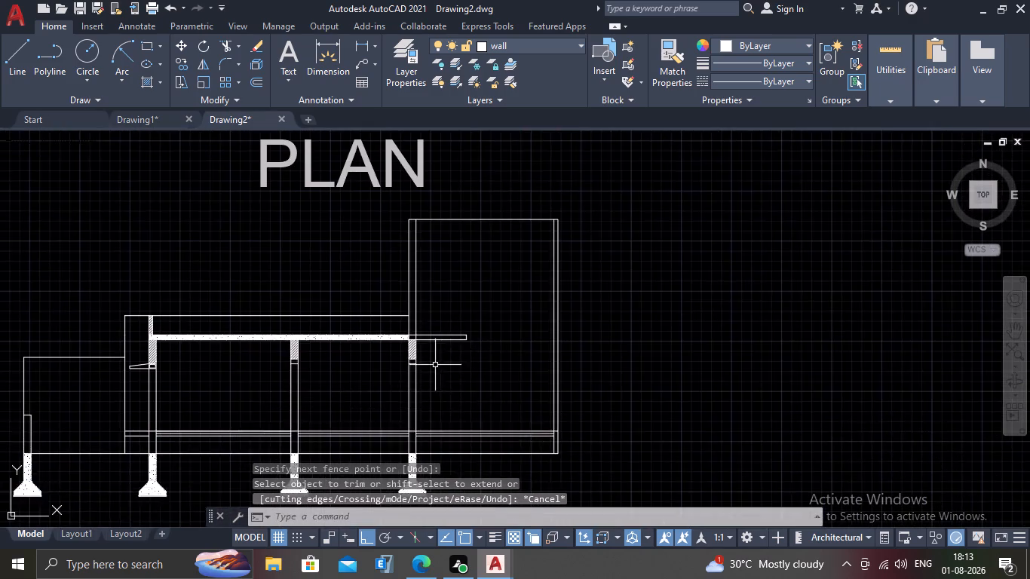
# Trim both face lines of the third wall where they pass through the slab's thickness.
pyautogui.scroll(2, 433, 365)
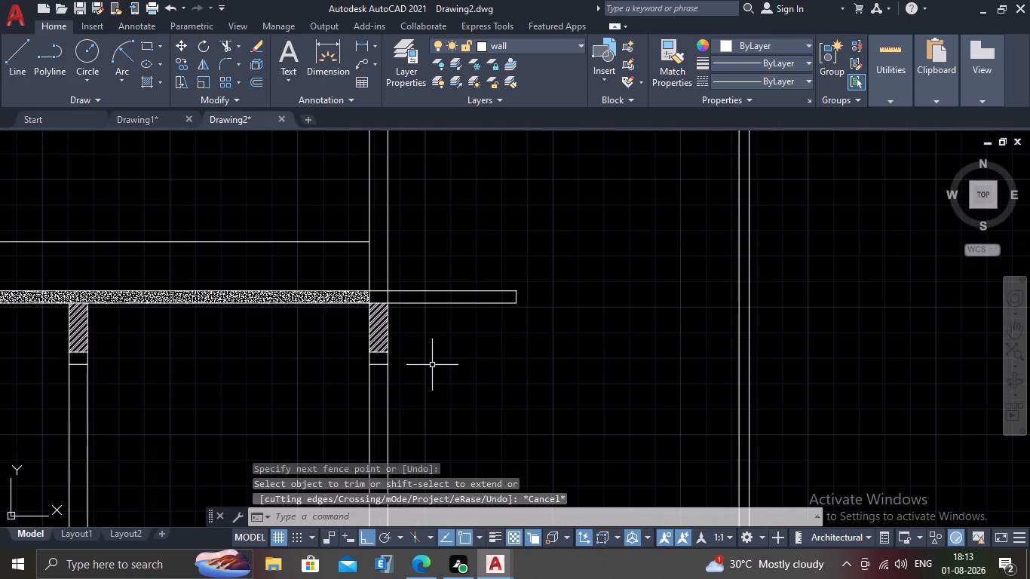
pyautogui.scroll(2, 331, 293)
pyautogui.scroll(2, 444, 311)
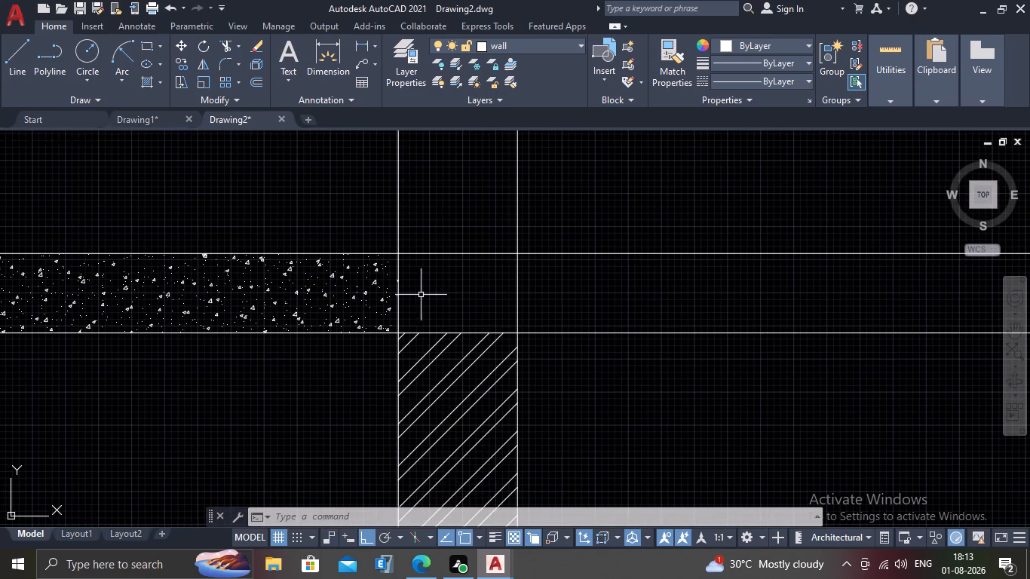
pyautogui.write('TR')
pyautogui.press('Return')
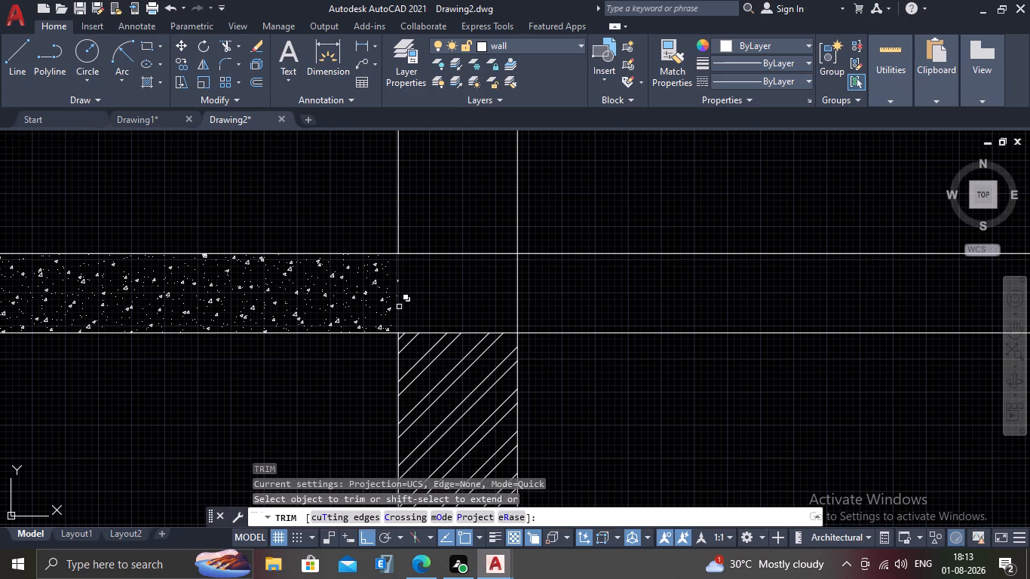
pyautogui.click(398, 308)
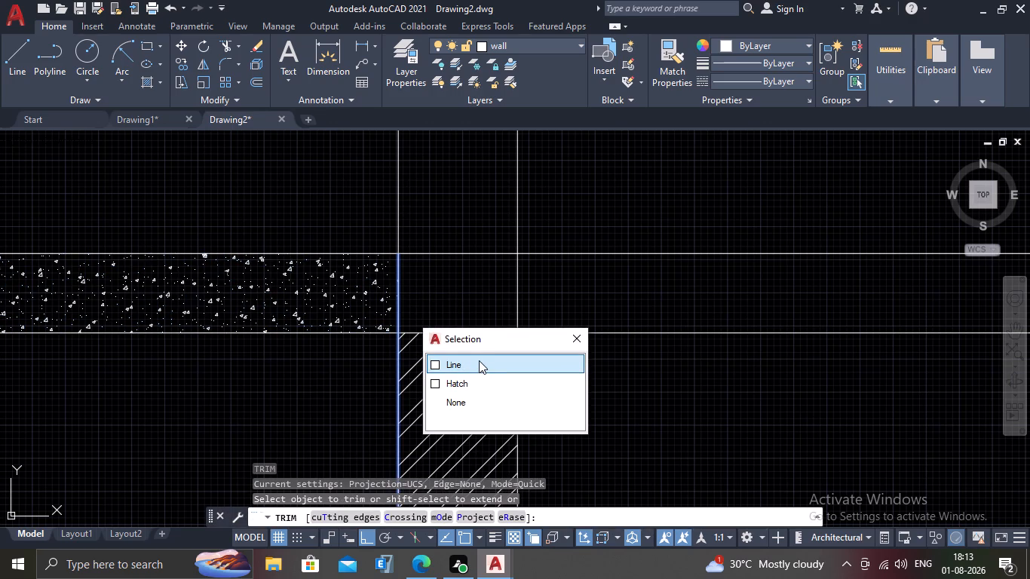
pyautogui.click(476, 363)
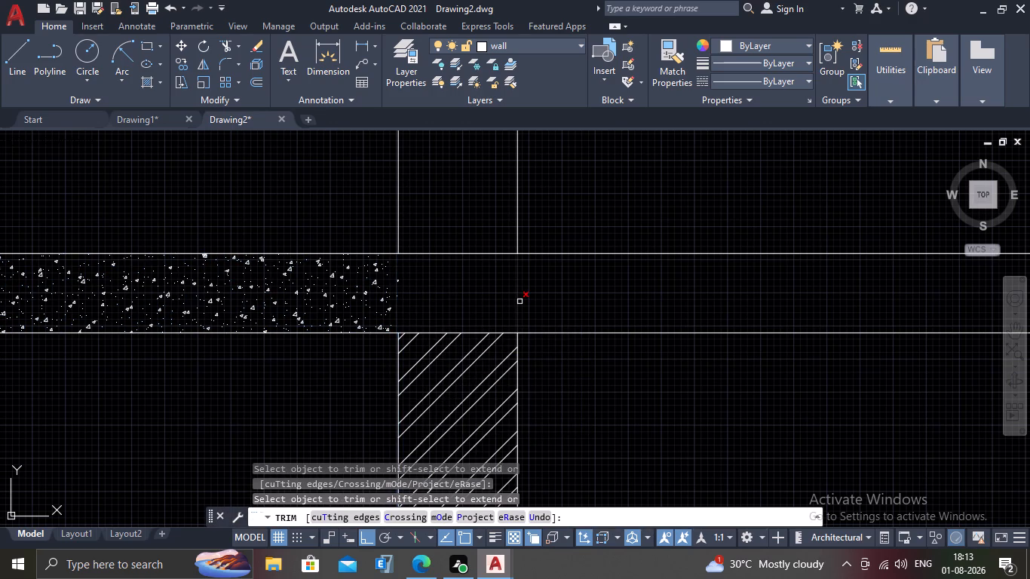
pyautogui.click(519, 302)
pyautogui.scroll(-3, 514, 304)
pyautogui.press('Return')
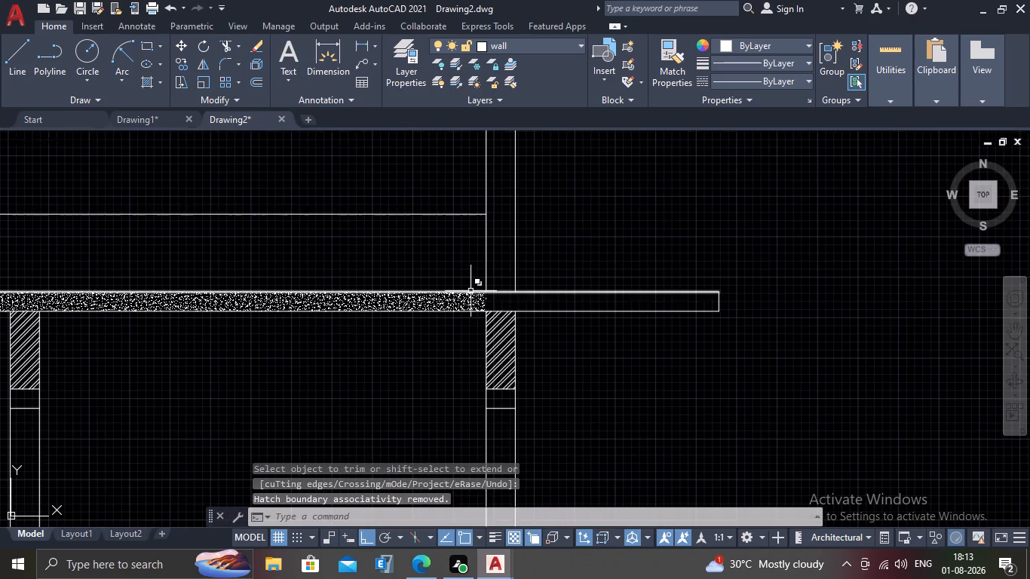
# Stretch the slab's concrete hatch past the third wall to fill the slab up to its projecting end.
pyautogui.scroll(3, 471, 291)
pyautogui.click(487, 321)
pyautogui.click(471, 357)
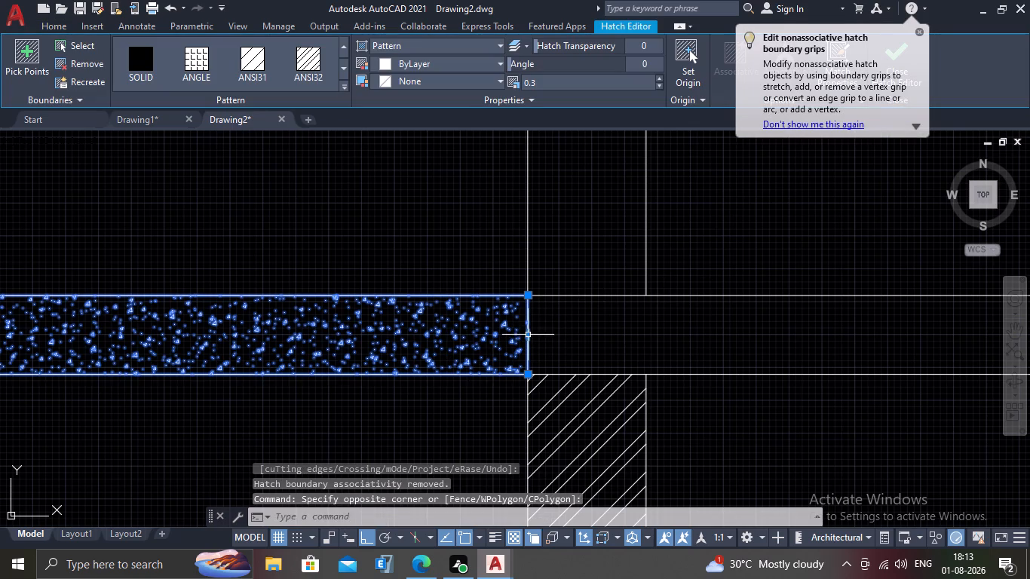
pyautogui.click(526, 335)
pyautogui.scroll(-3, 613, 341)
pyautogui.scroll(2, 759, 312)
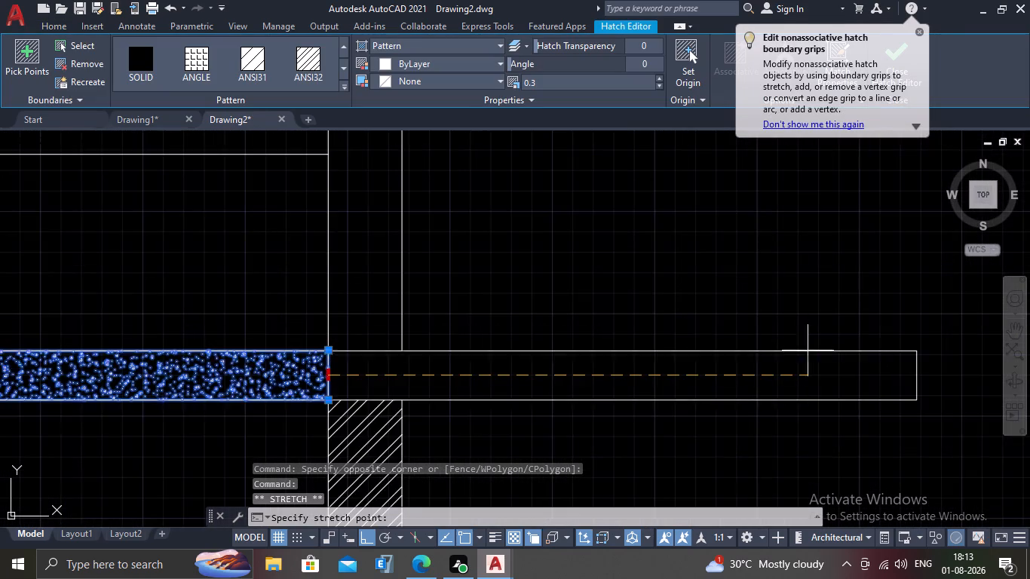
pyautogui.scroll(2, 924, 391)
pyautogui.click(906, 354)
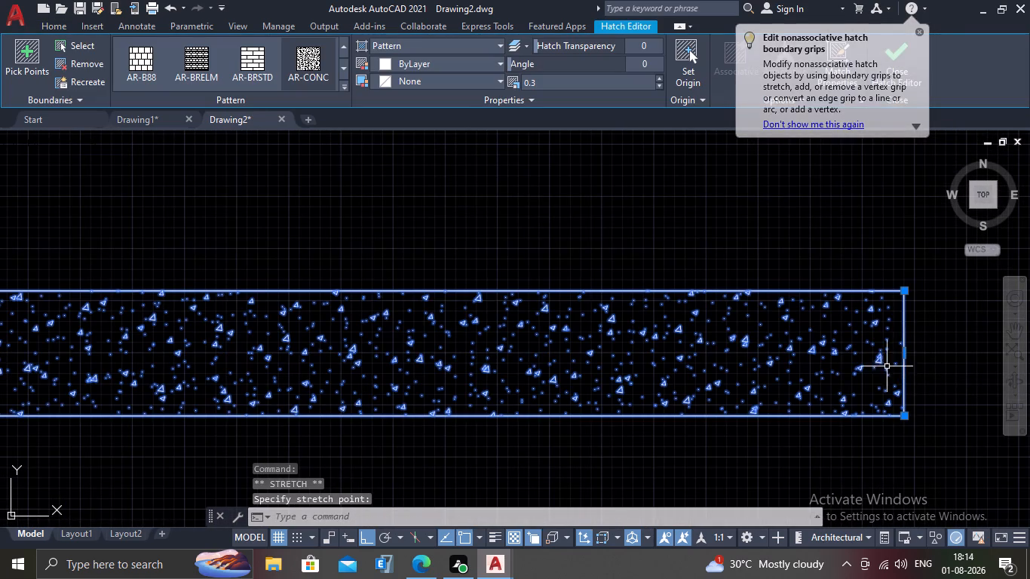
pyautogui.press('Escape')
# Draw six vertical construction lines through the plan staircase's first six tread lines, starting at the bedroom door jamb, down across the elevation.
pyautogui.scroll(-2, 808, 388)
pyautogui.scroll(-2, 676, 329)
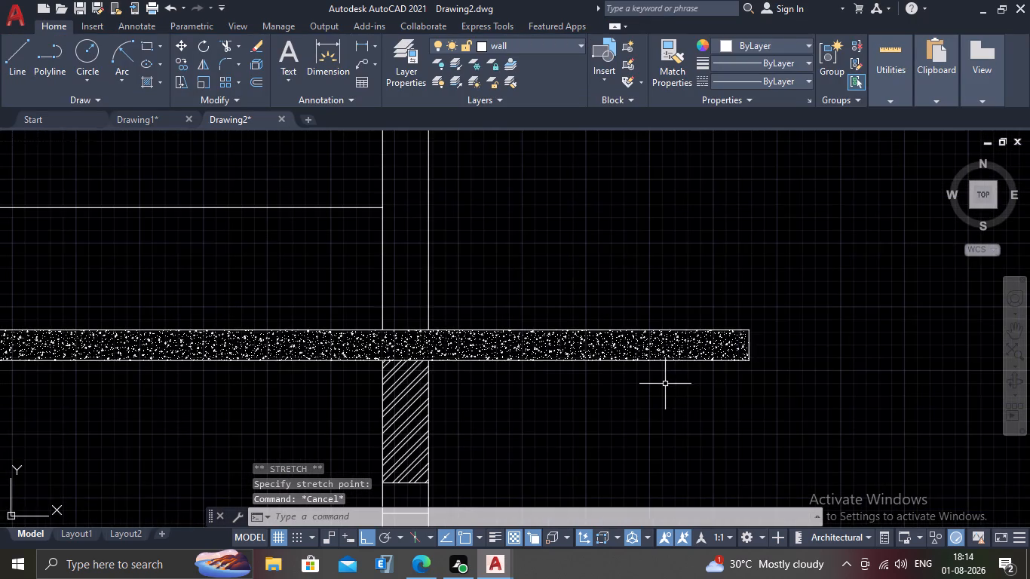
pyautogui.scroll(-2, 665, 384)
pyautogui.moveTo(660, 402); pyautogui.dragTo(471, 342, button='middle')
pyautogui.scroll(-2, 451, 338)
pyautogui.moveTo(455, 358); pyautogui.dragTo(448, 308, button='middle')
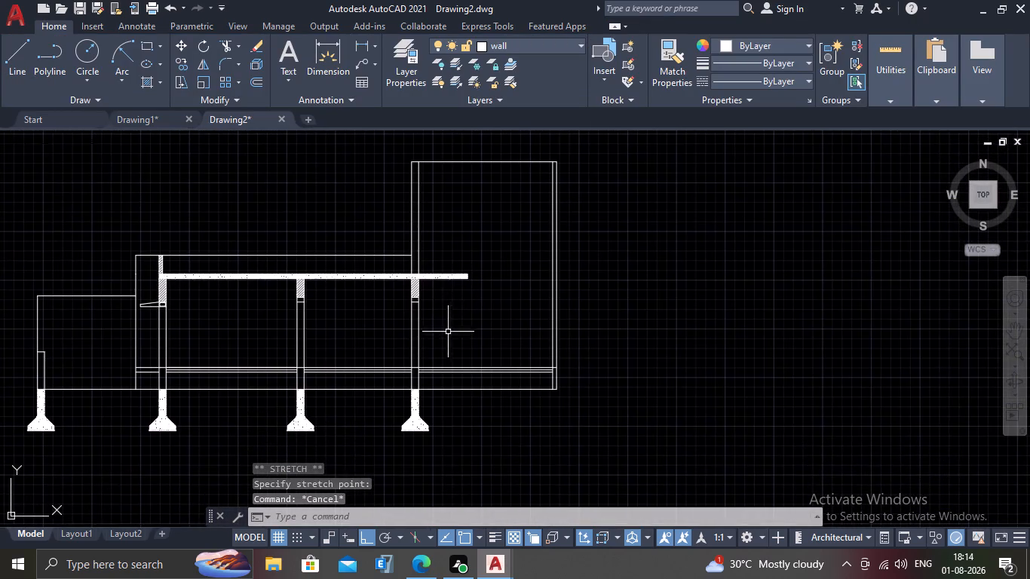
pyautogui.scroll(2, 449, 336)
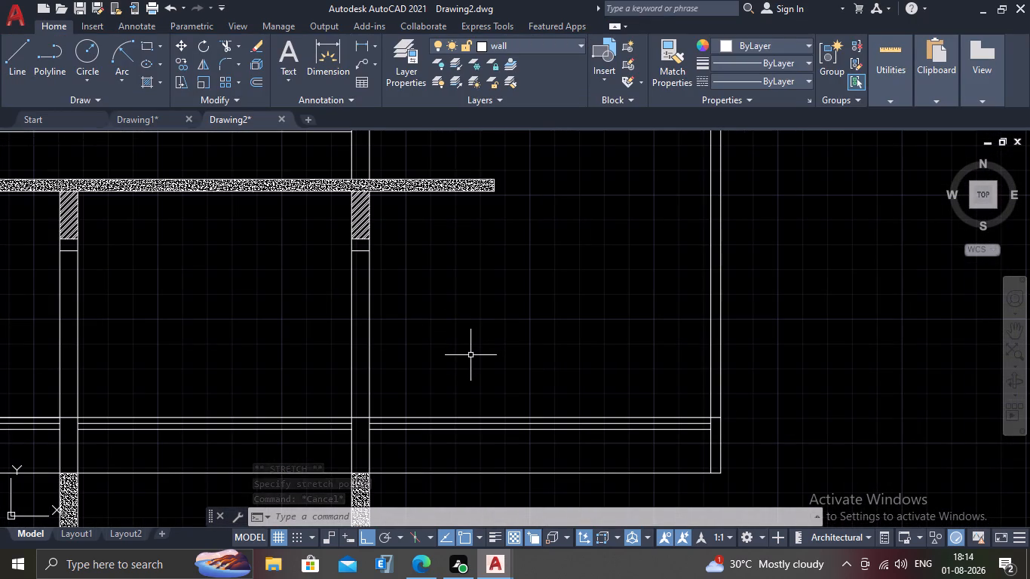
pyautogui.scroll(1, 471, 355)
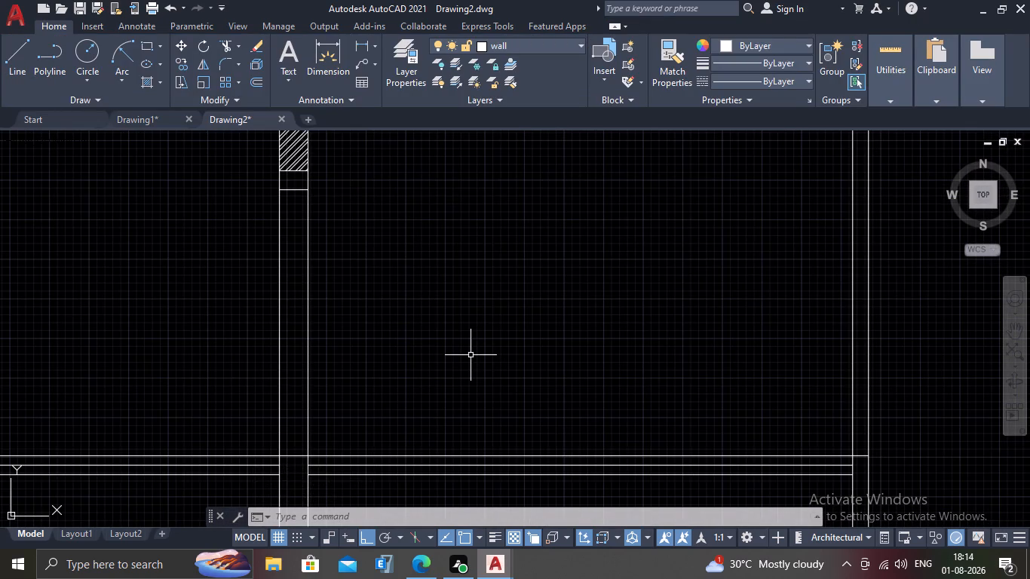
pyautogui.scroll(-3, 489, 384)
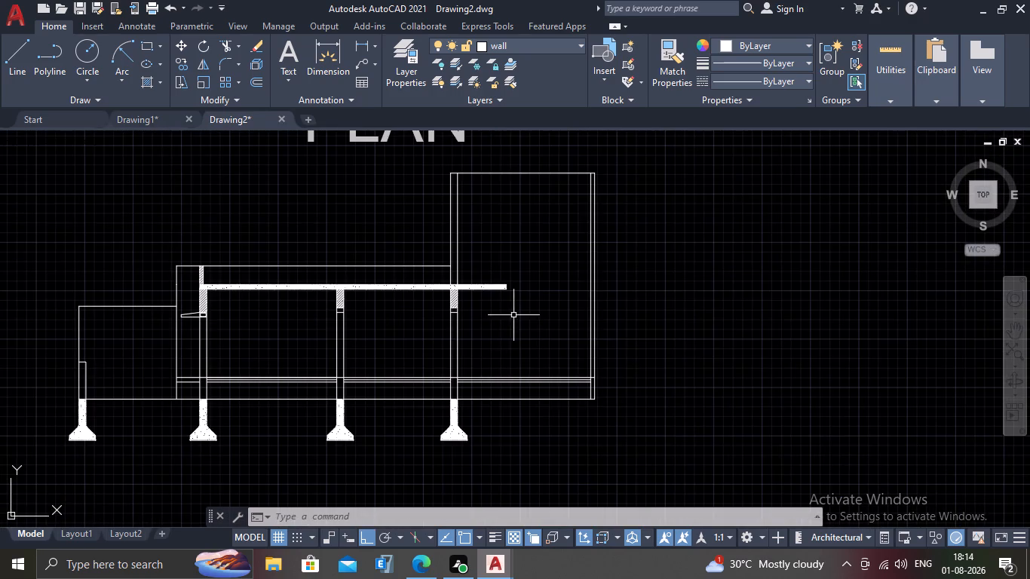
pyautogui.moveTo(523, 264); pyautogui.dragTo(499, 382, button='middle')
pyautogui.scroll(-3, 499, 382)
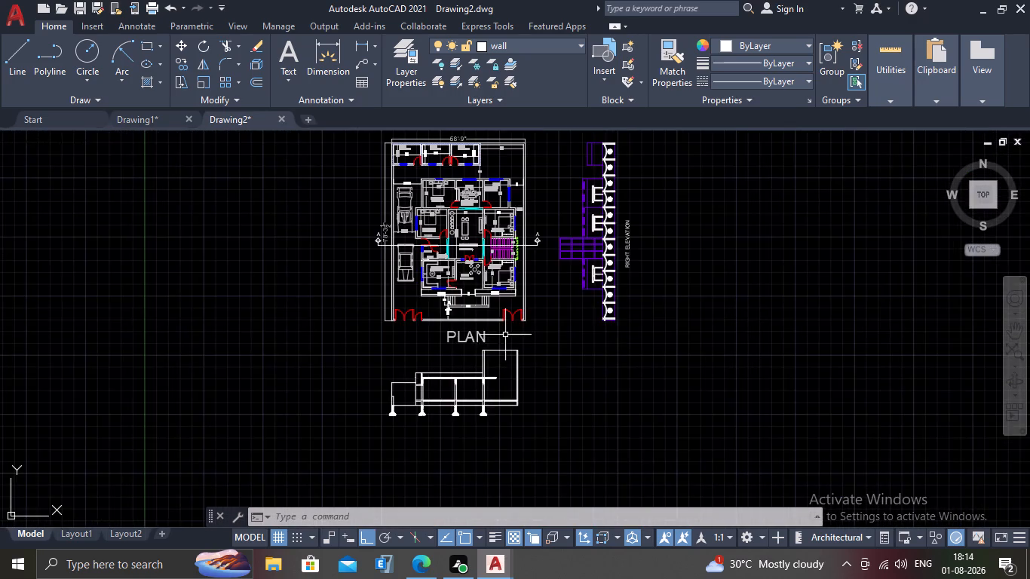
pyautogui.moveTo(505, 335); pyautogui.dragTo(490, 401, button='middle')
pyautogui.scroll(-1, 492, 353)
pyautogui.scroll(2, 480, 368)
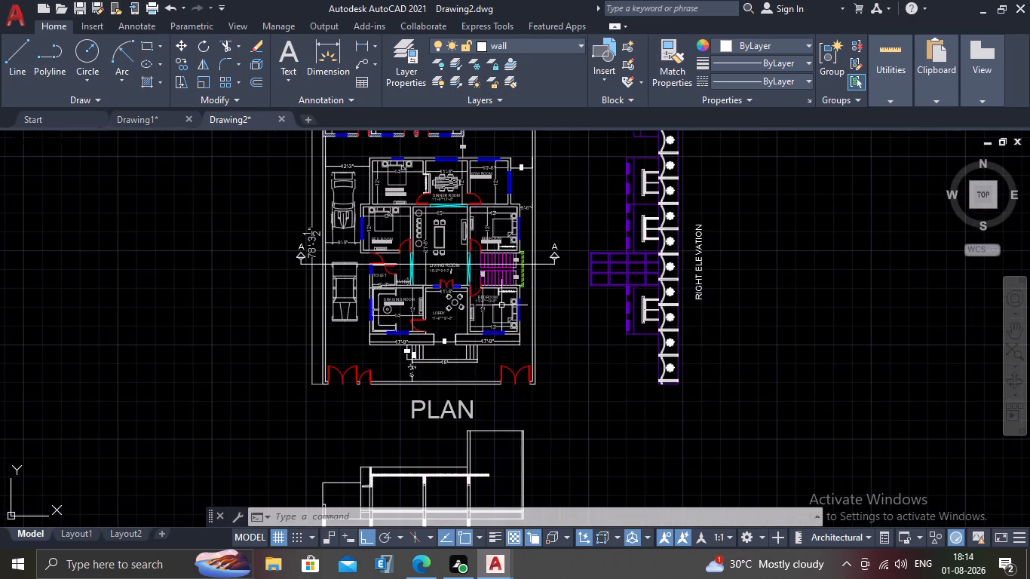
pyautogui.scroll(2, 501, 305)
pyautogui.scroll(2, 450, 264)
pyautogui.moveTo(450, 264); pyautogui.dragTo(434, 326, button='middle')
pyautogui.scroll(2, 425, 305)
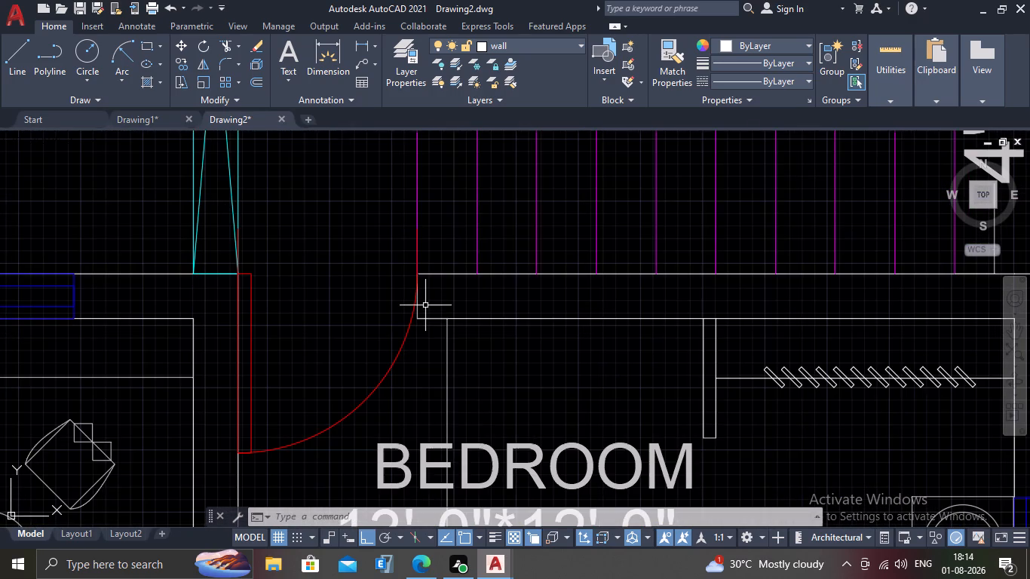
pyautogui.write('XL')
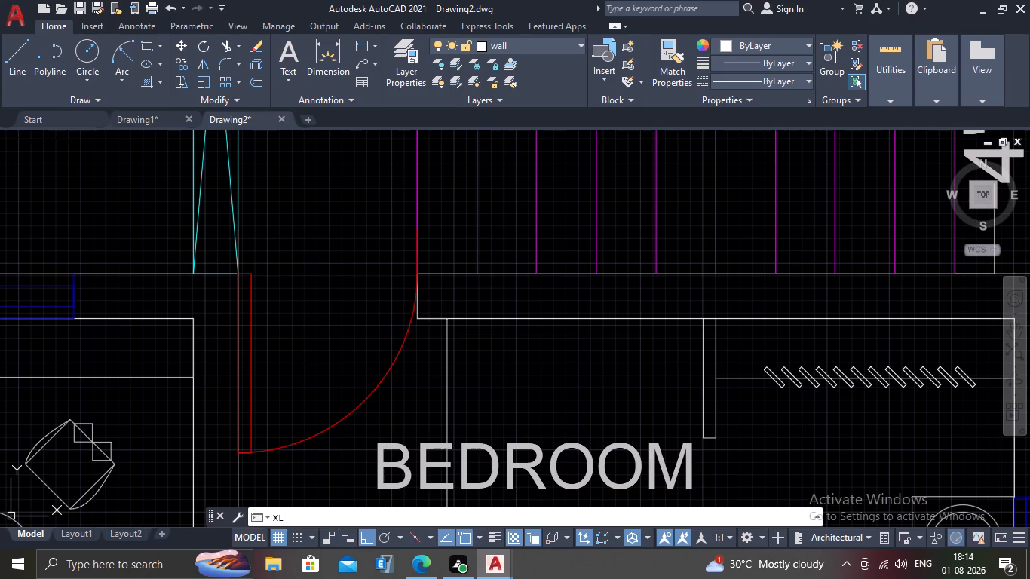
pyautogui.press('Return')
pyautogui.press('v')
pyautogui.press('Return')
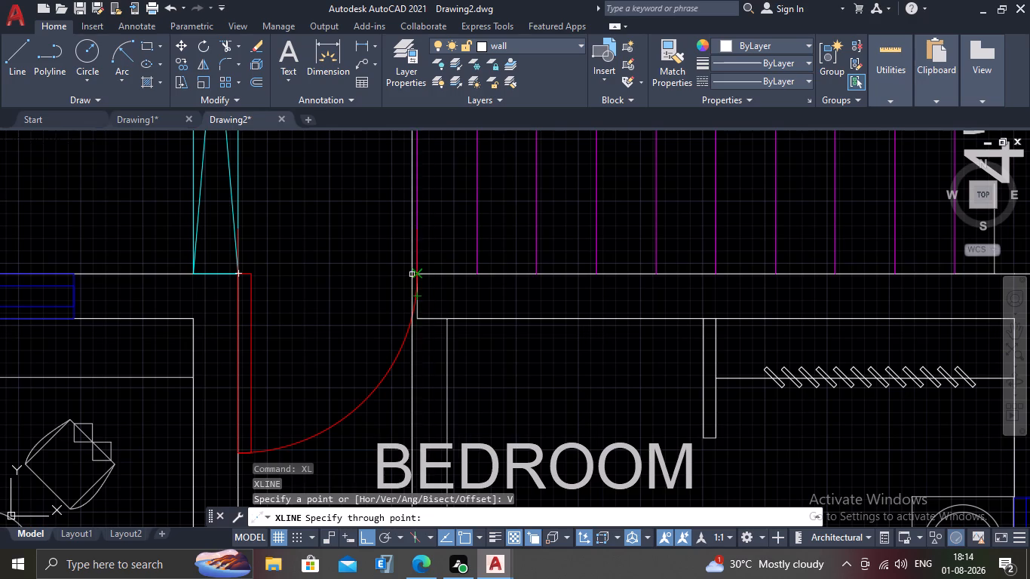
pyautogui.click(419, 273)
pyautogui.click(480, 271)
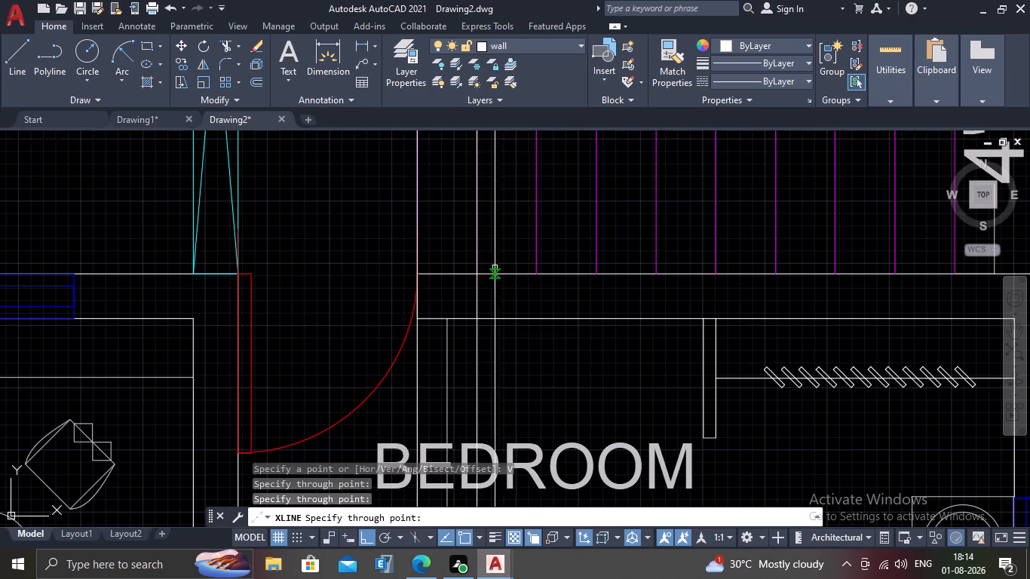
pyautogui.click(536, 272)
pyautogui.click(596, 280)
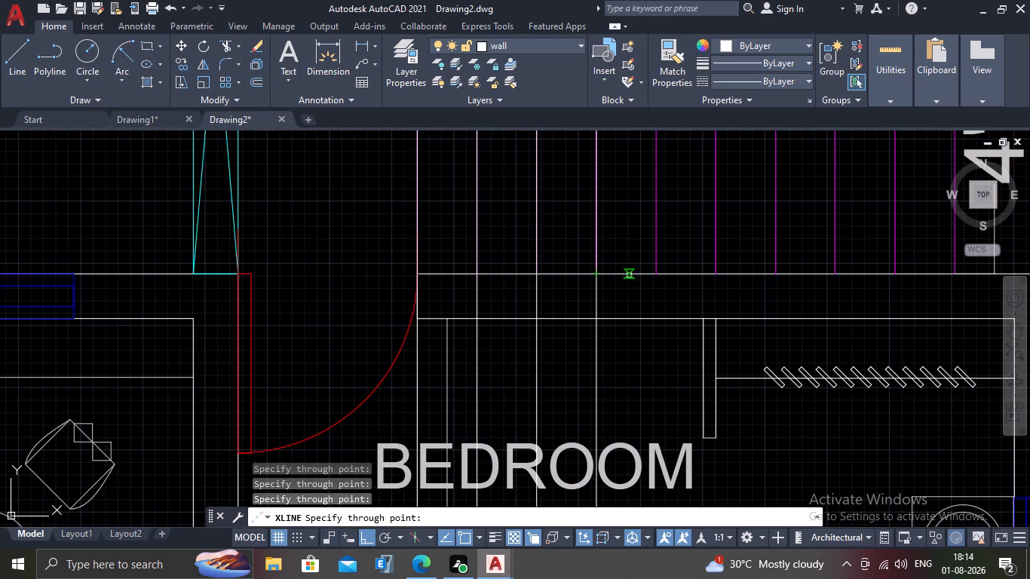
pyautogui.click(654, 280)
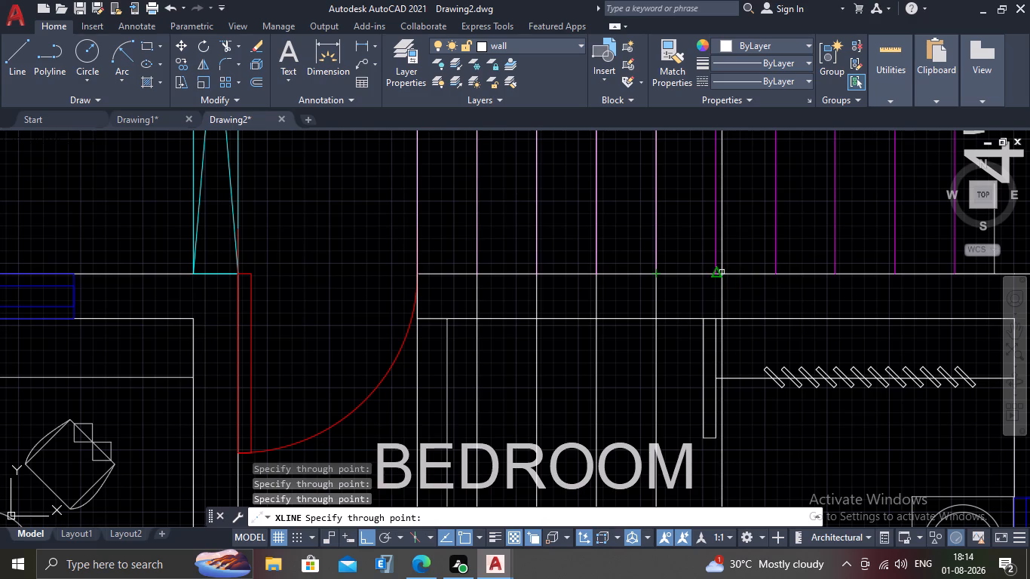
pyautogui.click(716, 272)
pyautogui.press('Escape')
pyautogui.scroll(-9, 636, 335)
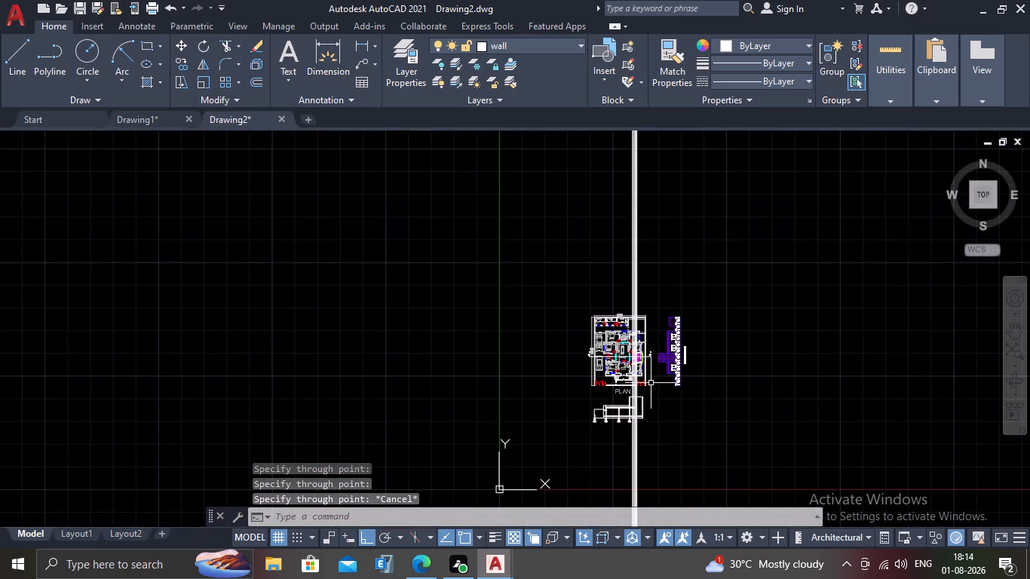
pyautogui.moveTo(651, 383); pyautogui.dragTo(580, 174, button='middle')
pyautogui.scroll(3, 556, 220)
pyautogui.scroll(3, 658, 385)
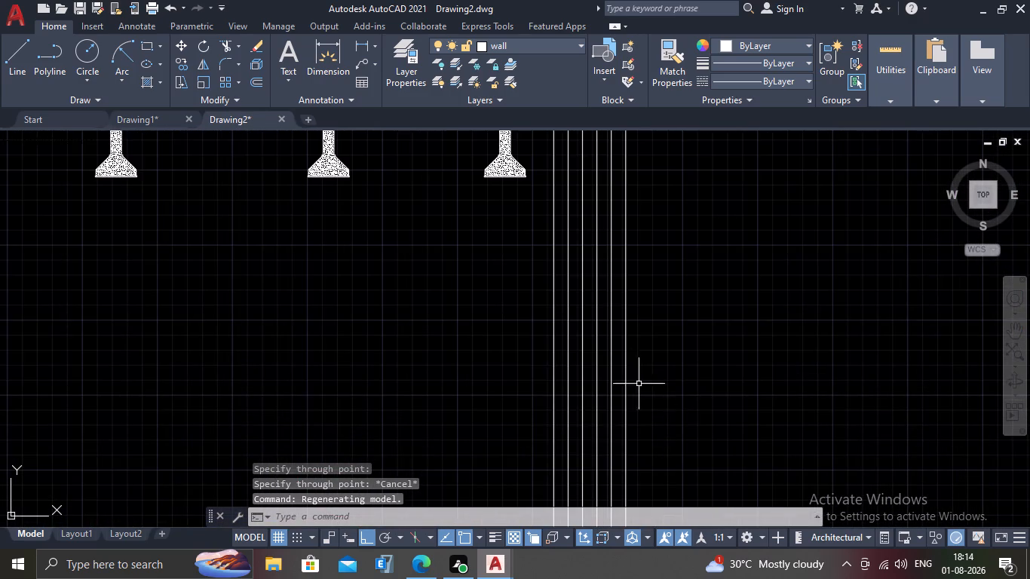
pyautogui.moveTo(605, 310); pyautogui.dragTo(569, 424, button='middle')
pyautogui.scroll(2, 547, 253)
pyautogui.moveTo(547, 254); pyautogui.dragTo(517, 468, button='middle')
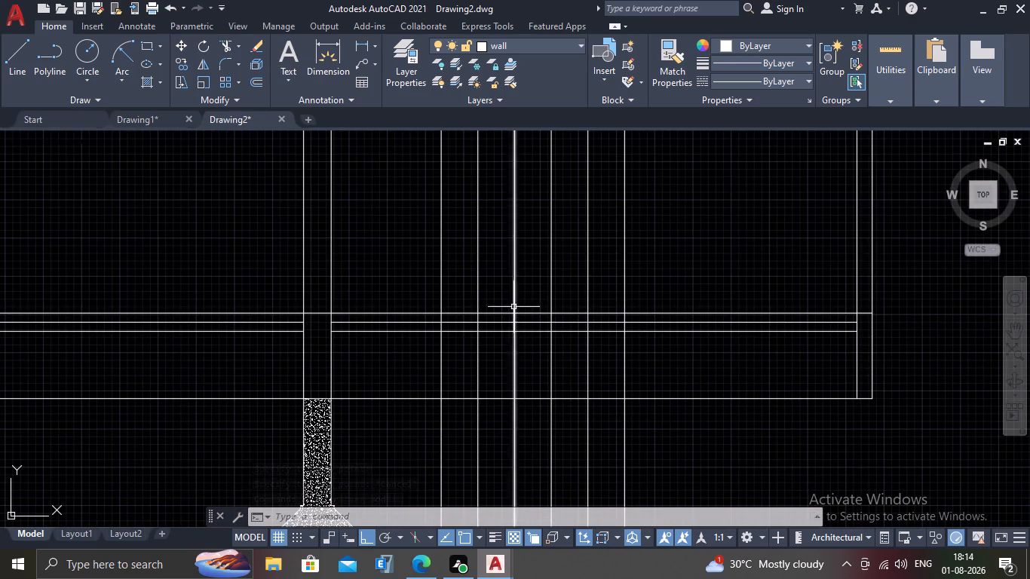
pyautogui.moveTo(513, 307); pyautogui.dragTo(507, 363, button='middle')
pyautogui.scroll(2, 461, 359)
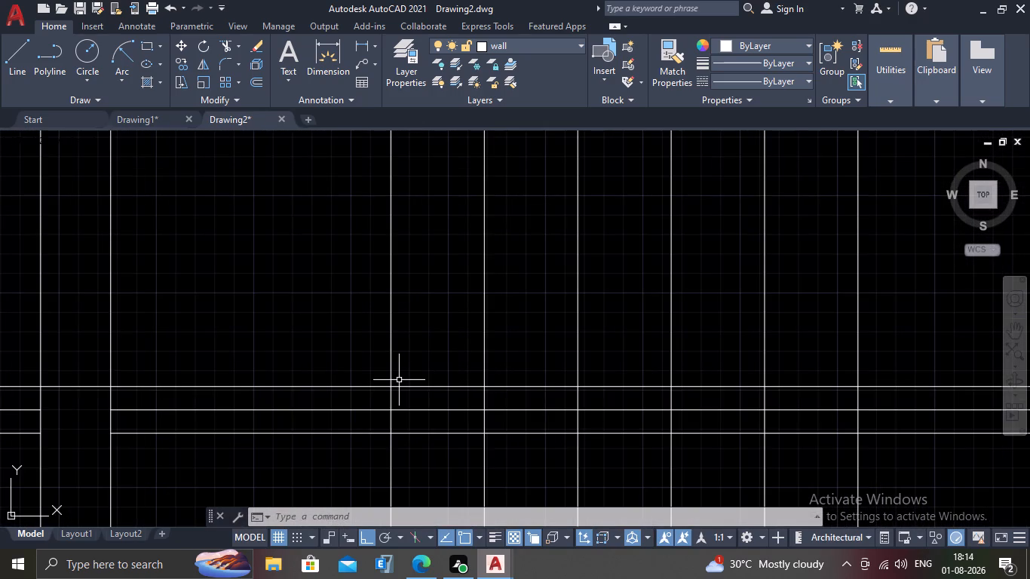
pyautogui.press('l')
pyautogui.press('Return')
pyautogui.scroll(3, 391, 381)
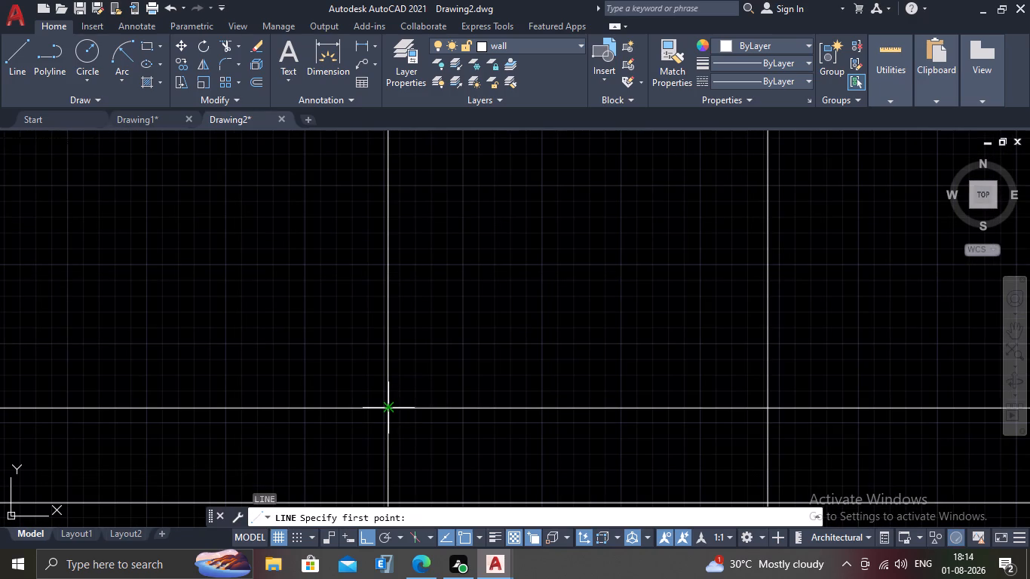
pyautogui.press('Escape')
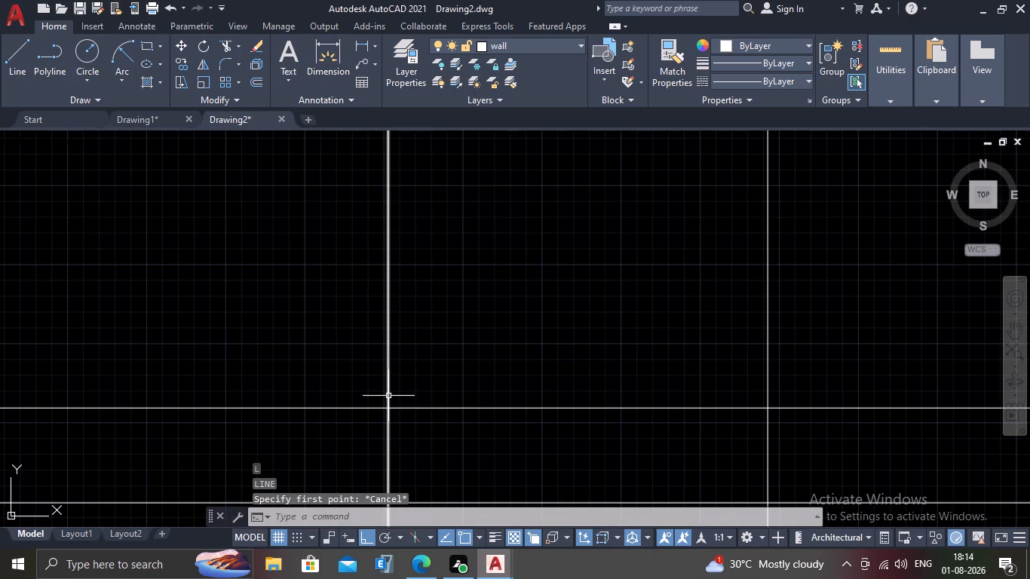
# Draw the first stair step from the first construction line at the top floor line: 6" riser, tread to the second construction line.
pyautogui.press('l')
pyautogui.press('Return')
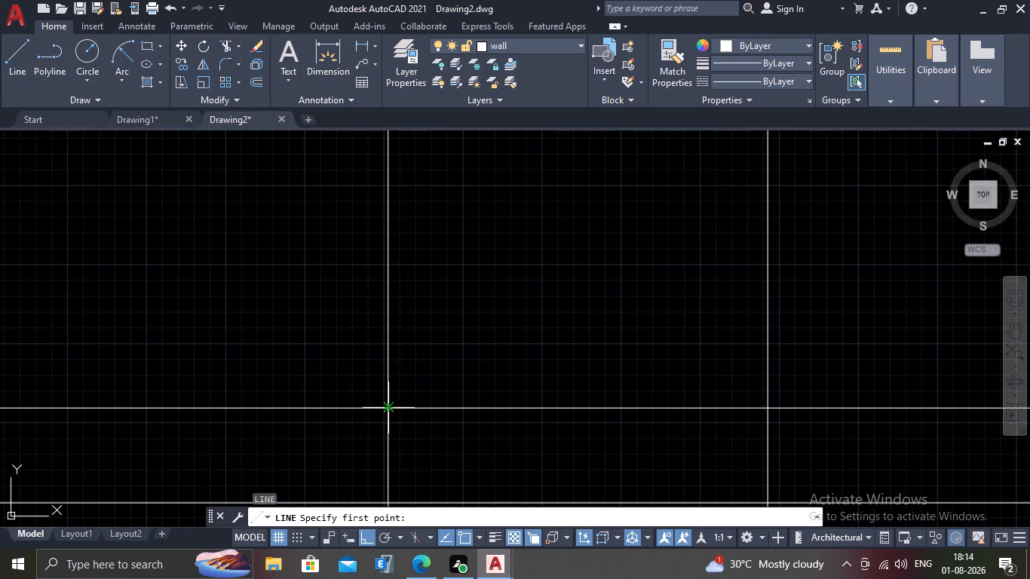
pyautogui.click(390, 409)
pyautogui.write('6"')
pyautogui.press('Return')
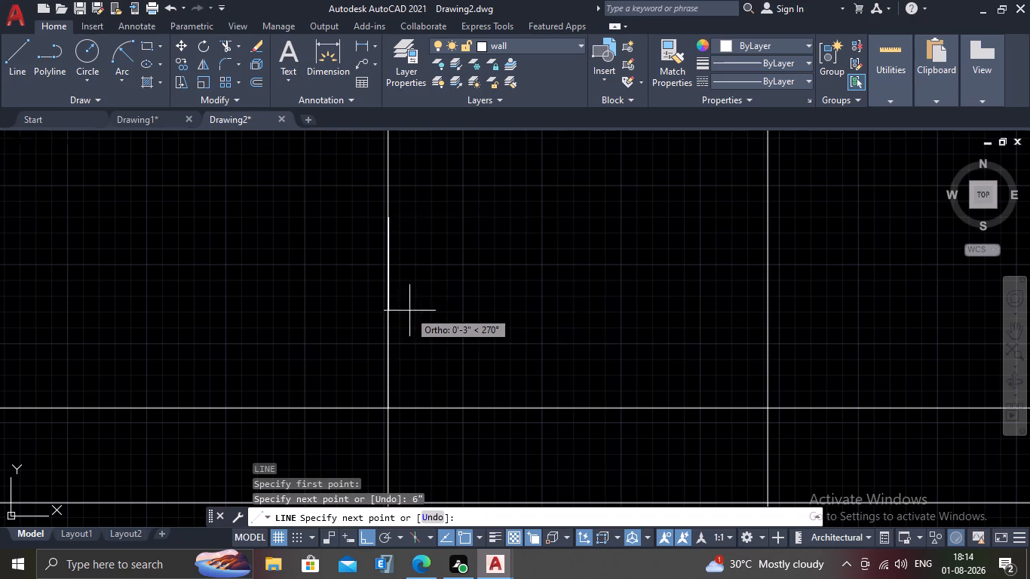
pyautogui.scroll(-5, 410, 311)
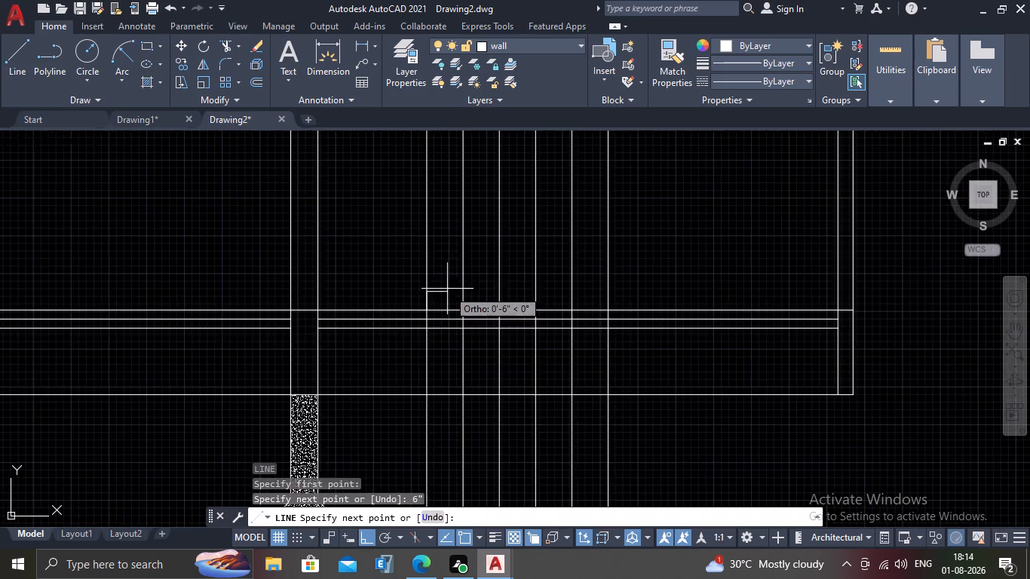
pyautogui.scroll(-1, 449, 290)
pyautogui.scroll(1, 469, 283)
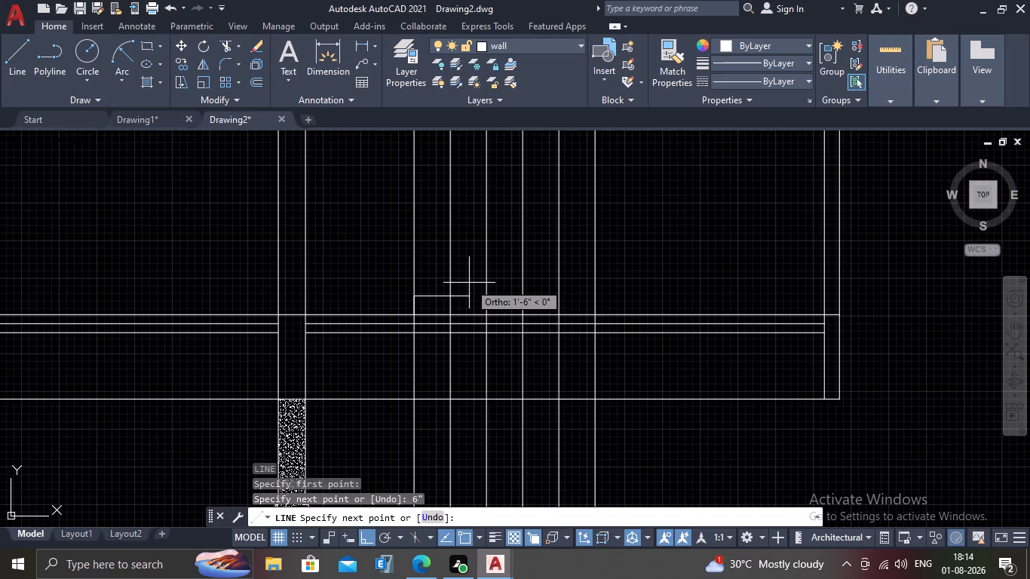
pyautogui.click(451, 297)
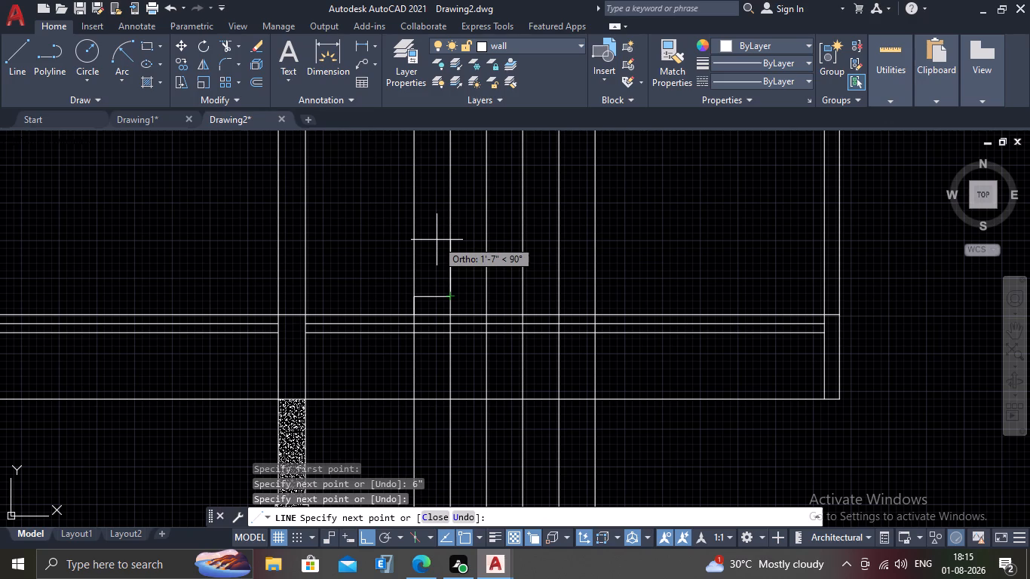
# Continue the stair profile with four more steps, each a 6" riser and a tread reaching the next construction line.
pyautogui.write('6"')
pyautogui.press('Return')
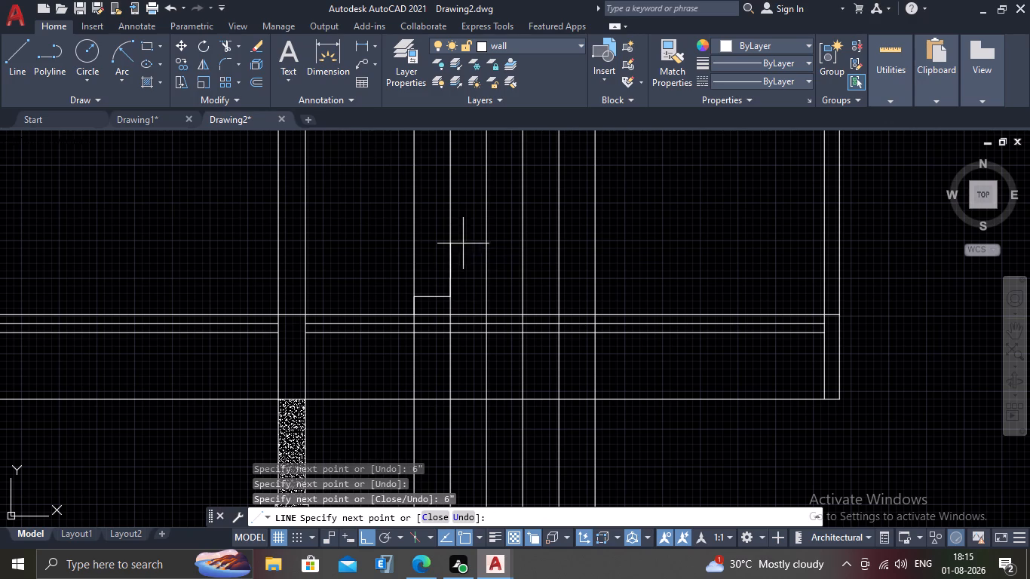
pyautogui.click(489, 276)
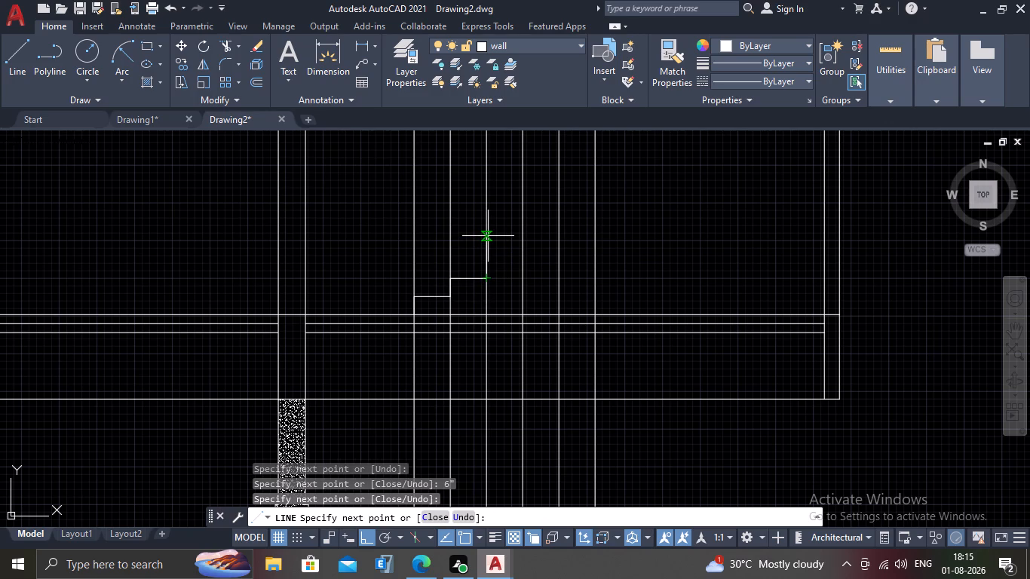
pyautogui.write('6"')
pyautogui.press('Return')
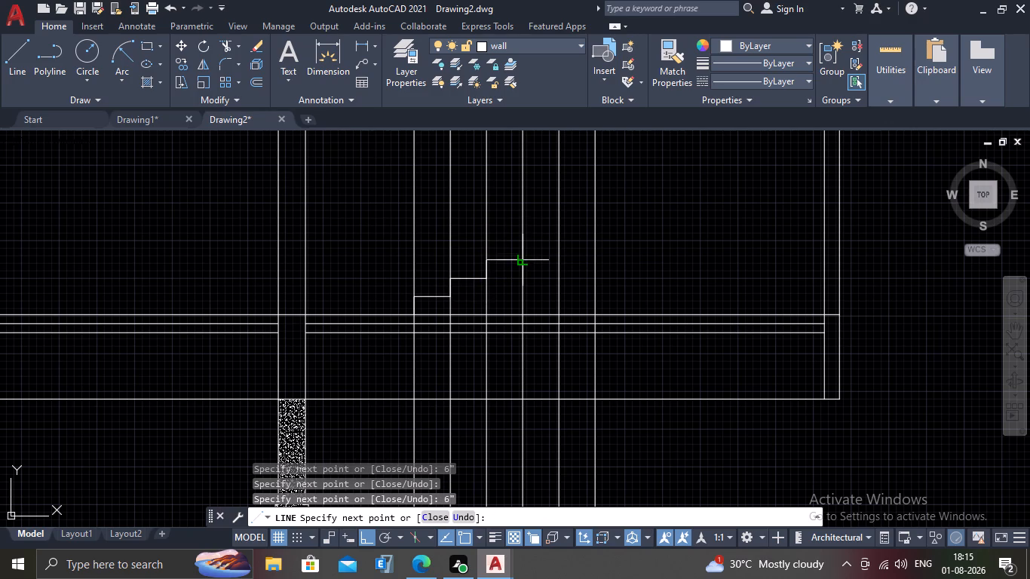
pyautogui.click(524, 259)
pyautogui.write('6"')
pyautogui.press('Return')
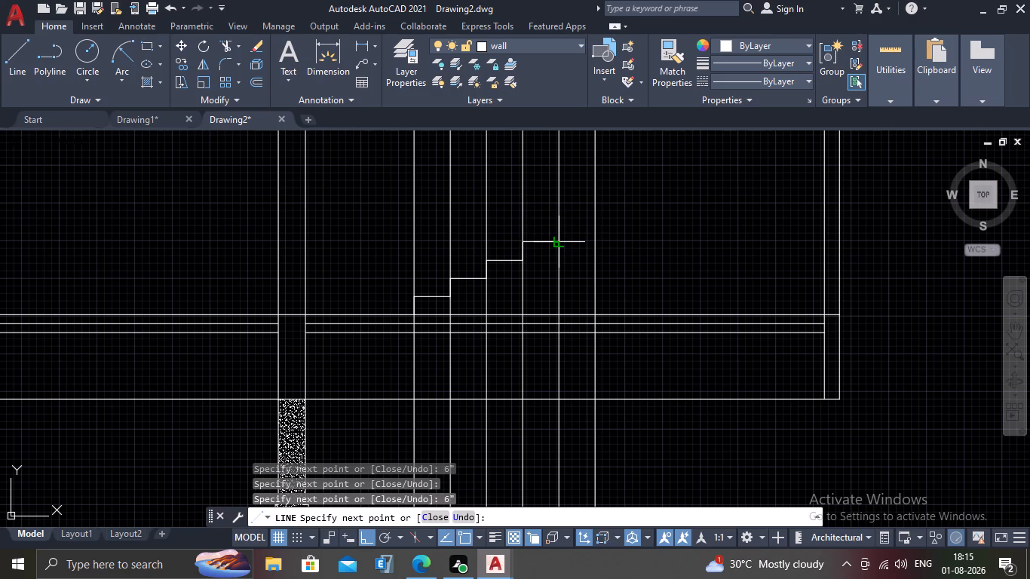
pyautogui.click(562, 247)
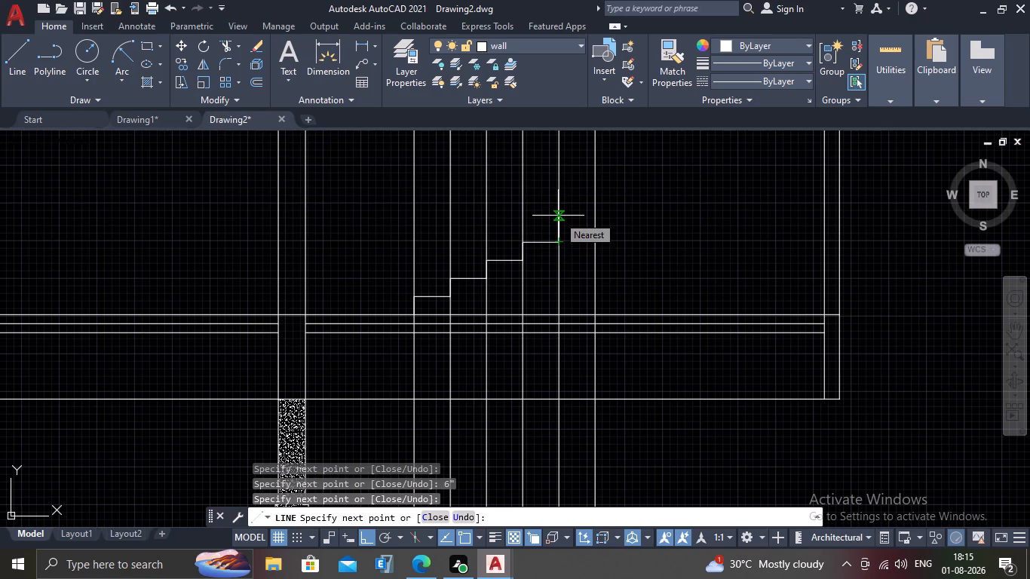
pyautogui.write('6"')
pyautogui.press('Return')
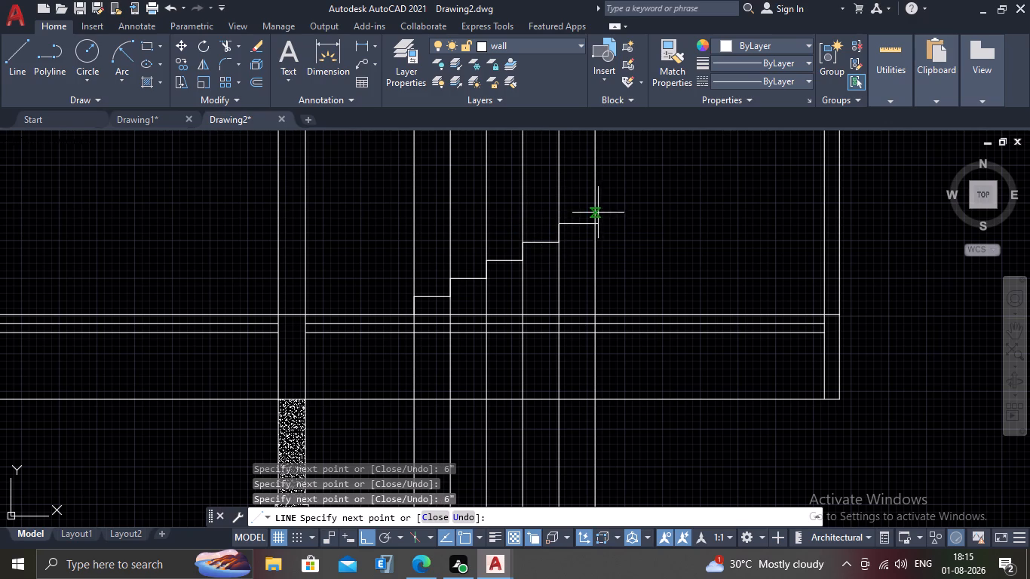
pyautogui.click(597, 222)
pyautogui.scroll(2, 560, 247)
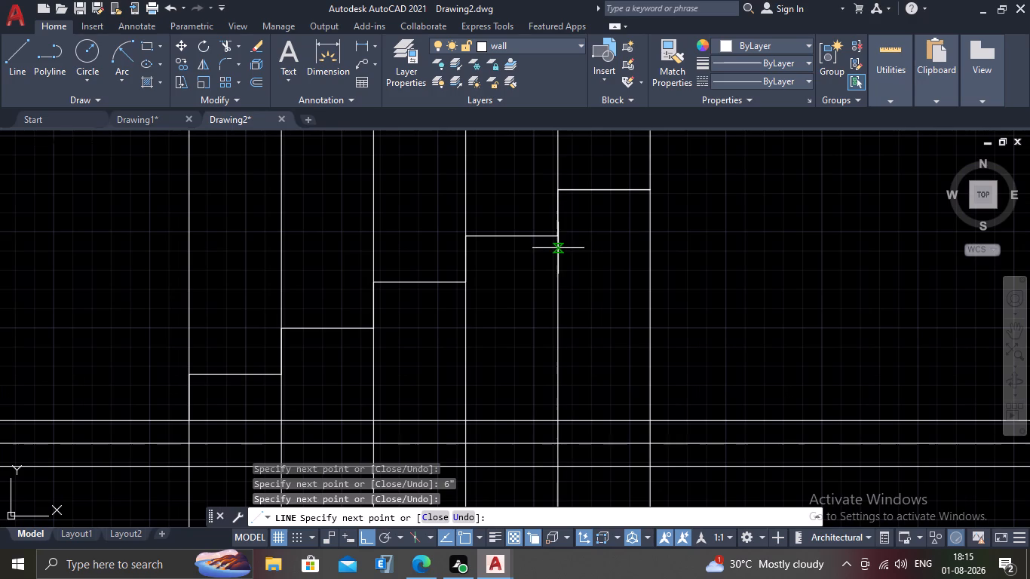
pyautogui.press('Escape')
pyautogui.scroll(-2, 575, 283)
pyautogui.scroll(2, 586, 262)
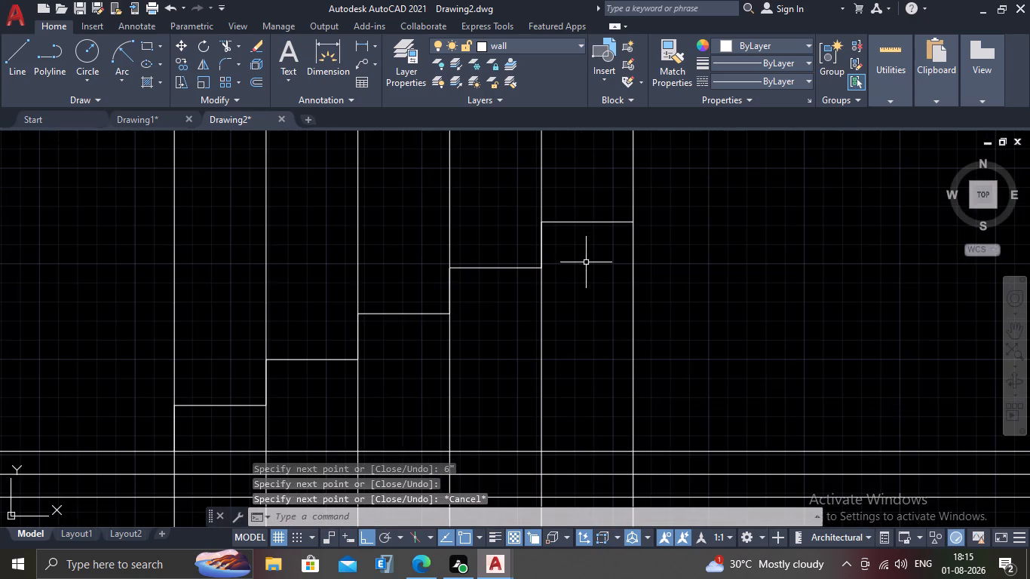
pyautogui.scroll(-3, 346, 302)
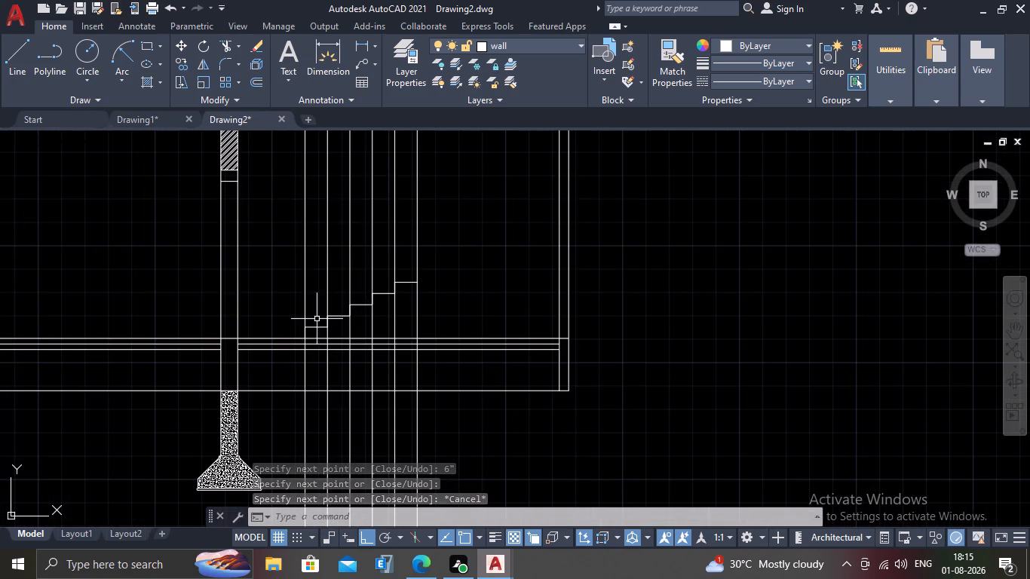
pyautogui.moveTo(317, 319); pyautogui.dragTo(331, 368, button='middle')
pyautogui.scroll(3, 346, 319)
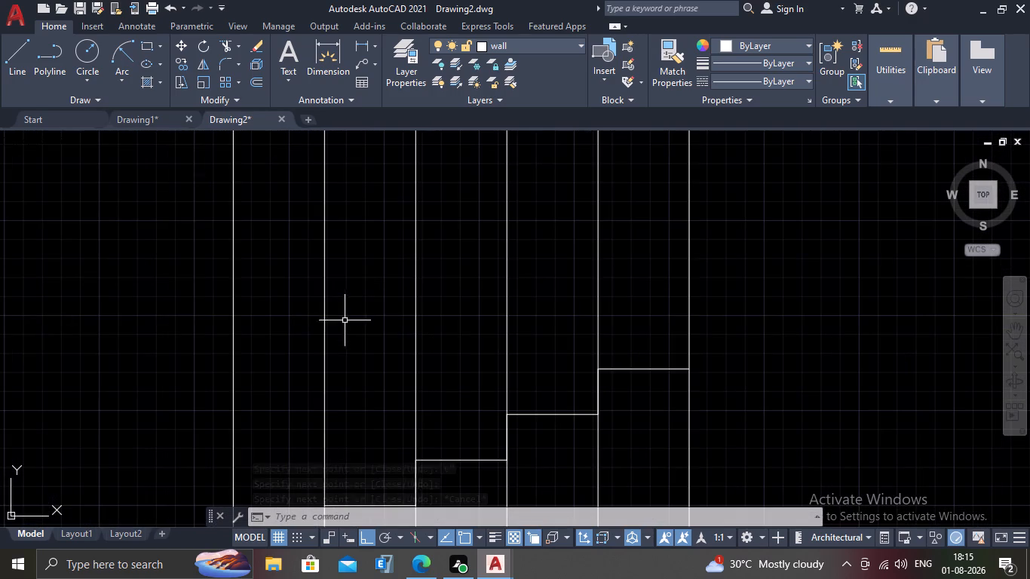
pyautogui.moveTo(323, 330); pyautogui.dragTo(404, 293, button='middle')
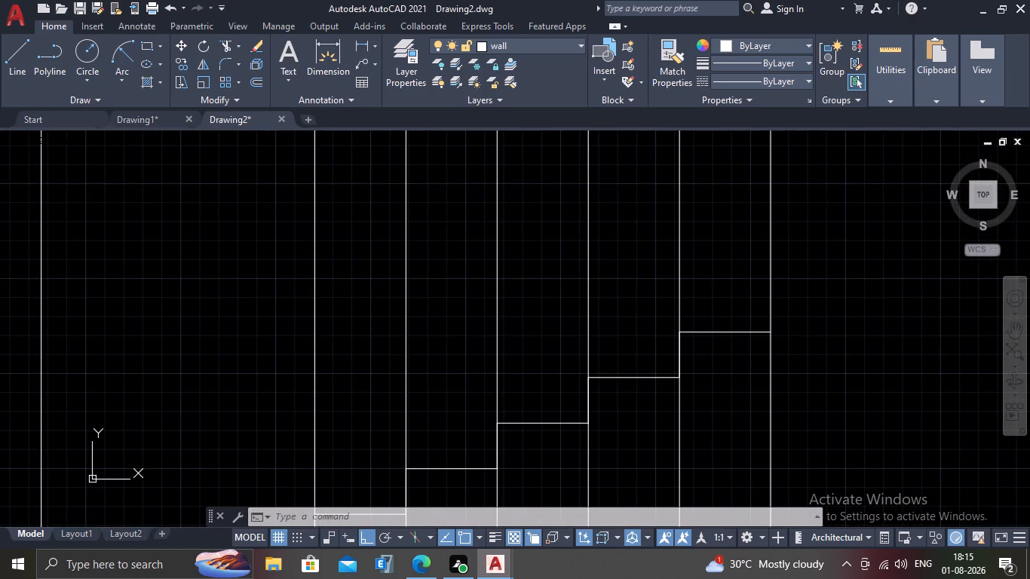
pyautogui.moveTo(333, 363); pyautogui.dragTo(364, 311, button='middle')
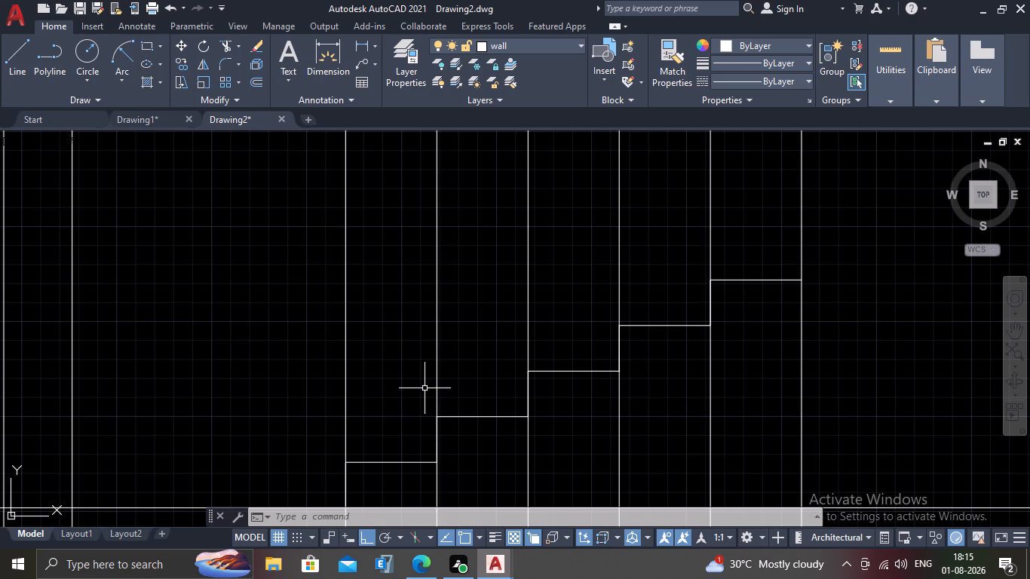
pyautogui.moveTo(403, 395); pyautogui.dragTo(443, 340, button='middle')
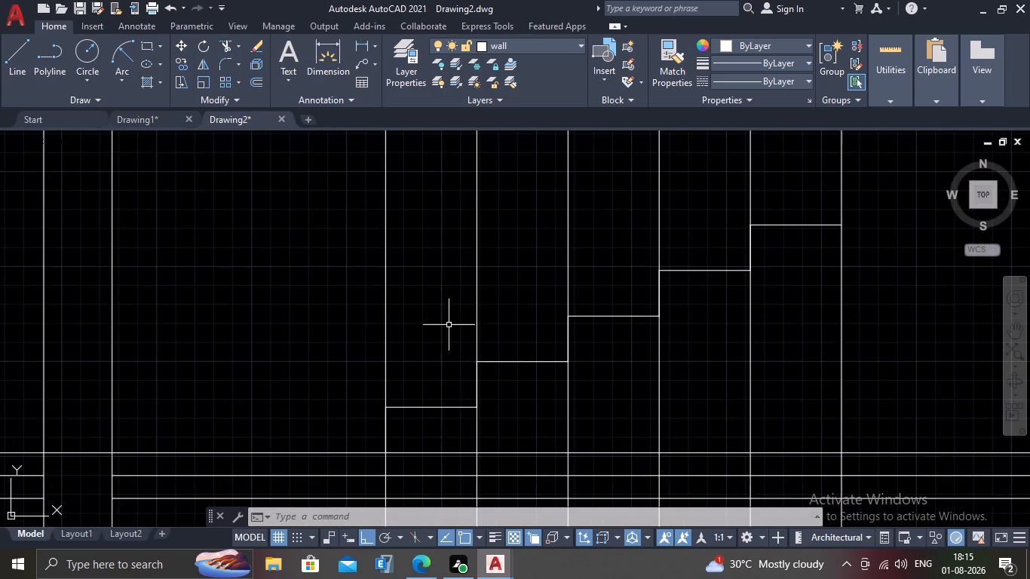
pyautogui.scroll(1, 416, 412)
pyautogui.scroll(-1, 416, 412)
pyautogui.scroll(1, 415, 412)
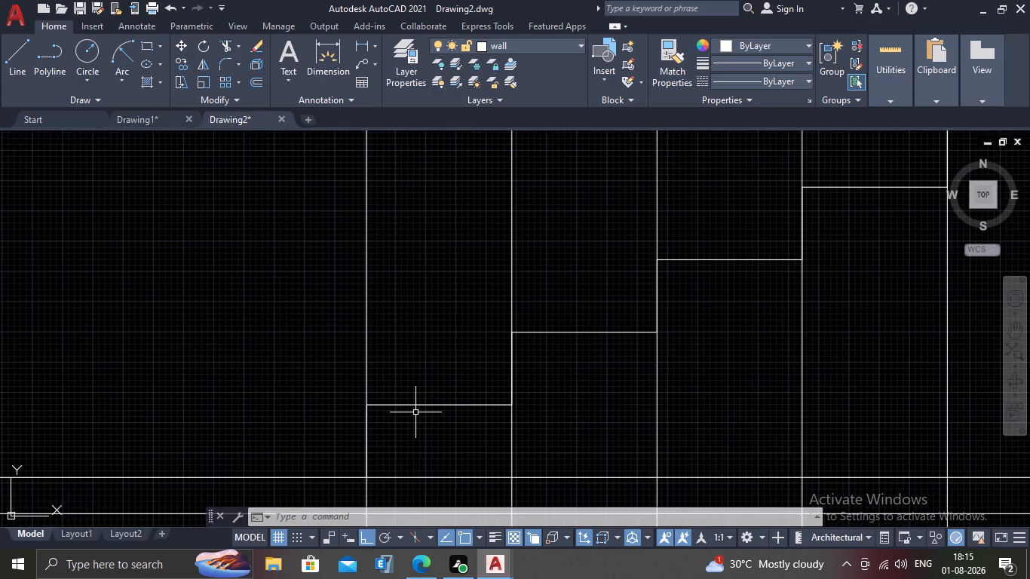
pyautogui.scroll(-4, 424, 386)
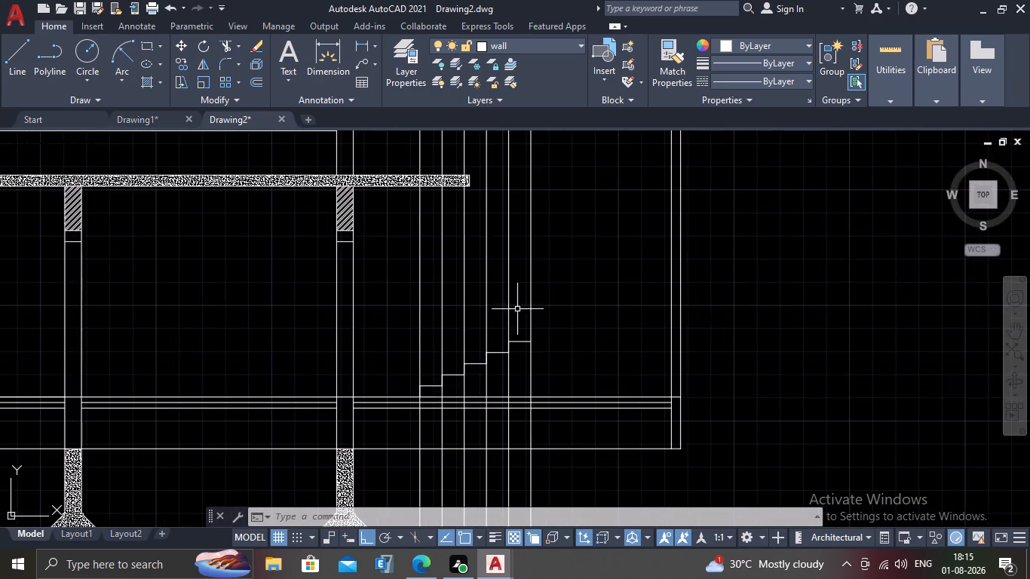
# Draw four more vertical construction lines through the remaining tread lines of the plan staircase, down across the elevation.
pyautogui.moveTo(528, 293); pyautogui.dragTo(498, 400, button='middle')
pyautogui.scroll(-2, 514, 335)
pyautogui.moveTo(532, 266); pyautogui.dragTo(486, 492, button='middle')
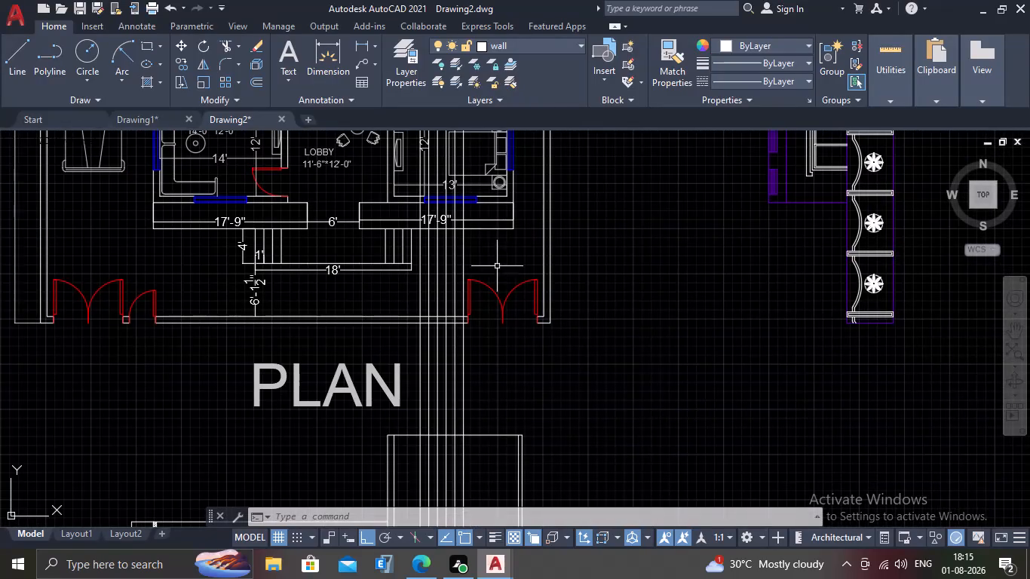
pyautogui.moveTo(486, 225); pyautogui.dragTo(489, 359, button='middle')
pyautogui.moveTo(492, 277); pyautogui.dragTo(473, 369, button='middle')
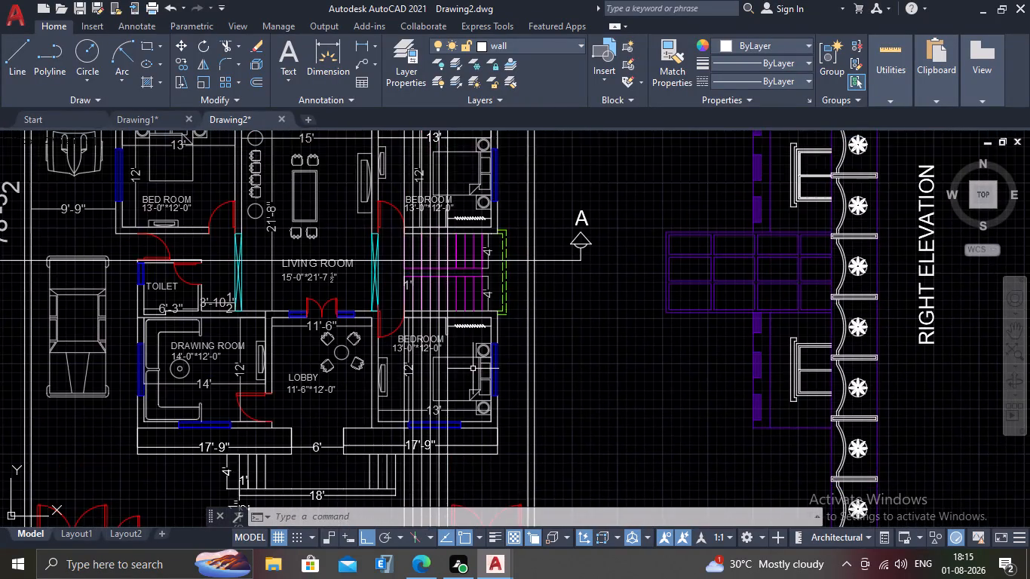
pyautogui.scroll(2, 473, 369)
pyautogui.write('XL')
pyautogui.press('Return')
pyautogui.press('v')
pyautogui.press('Return')
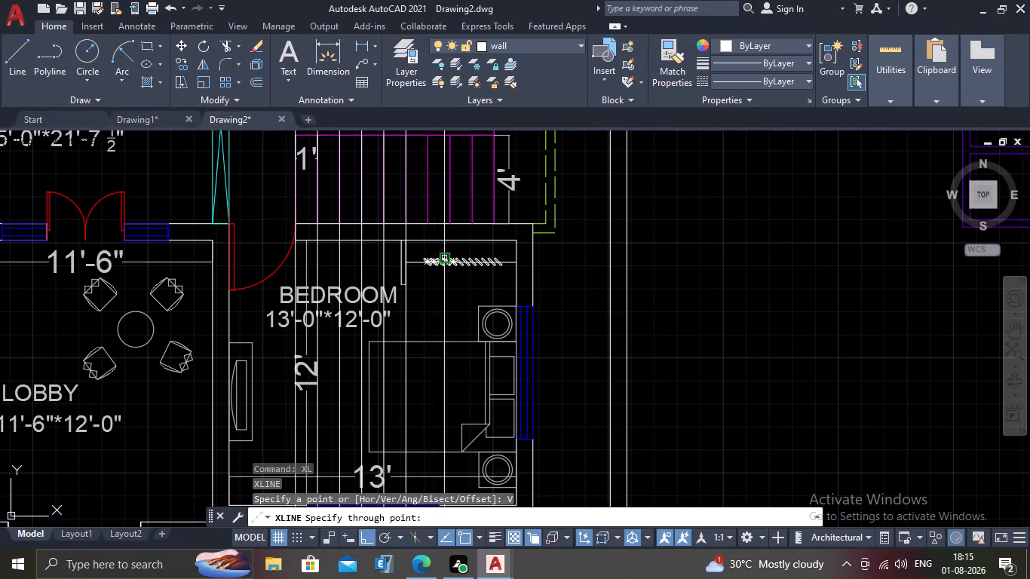
pyautogui.scroll(3, 446, 237)
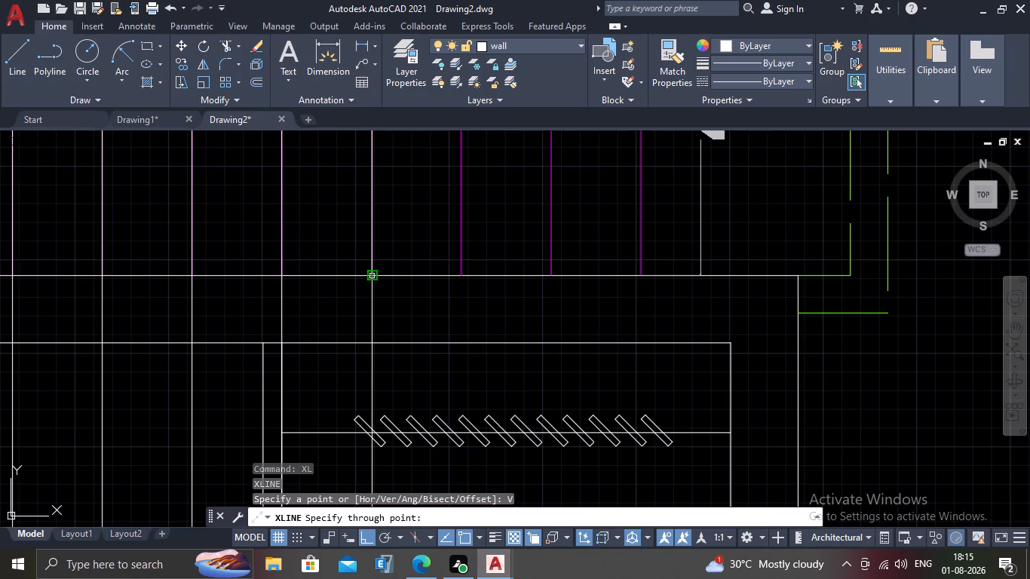
pyautogui.click(367, 272)
pyautogui.moveTo(463, 274); pyautogui.dragTo(476, 272)
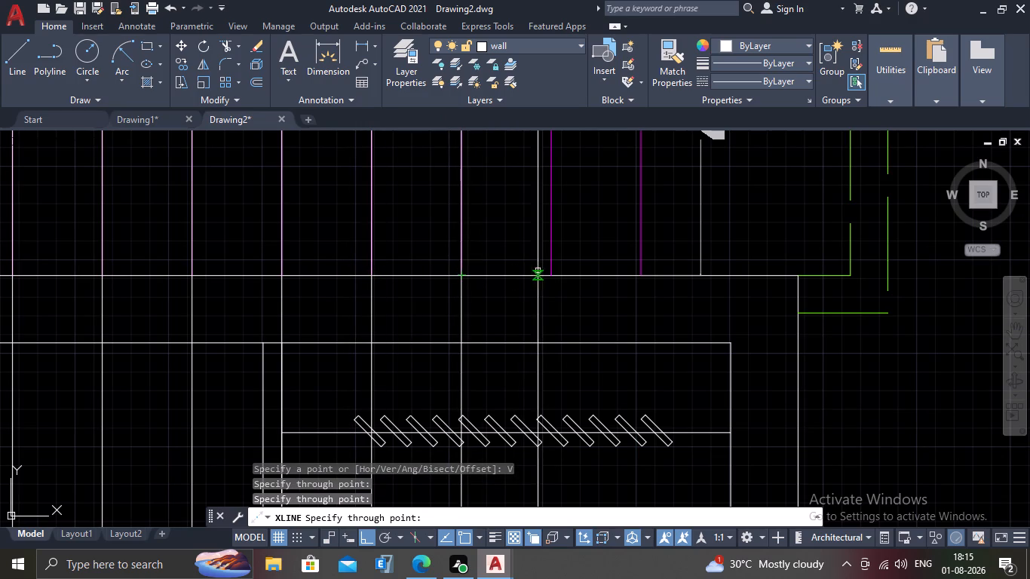
pyautogui.moveTo(550, 274); pyautogui.dragTo(560, 271)
pyautogui.click(639, 271)
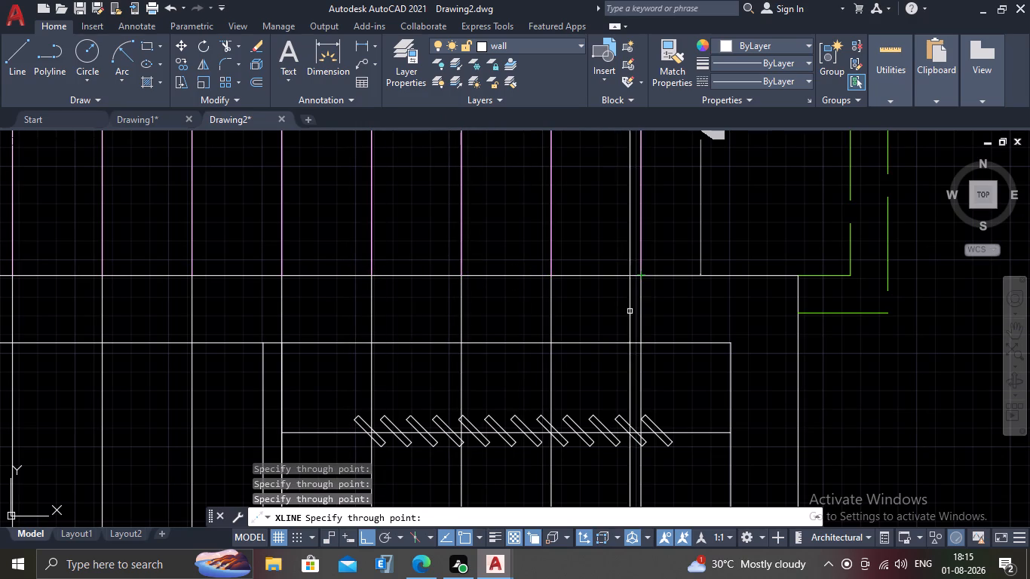
pyautogui.scroll(-4, 657, 314)
pyautogui.press('Escape')
# Draw the sixth stair step from the end of the fifth tread: 6" riser, tread to the seventh construction line.
pyautogui.scroll(-3, 650, 320)
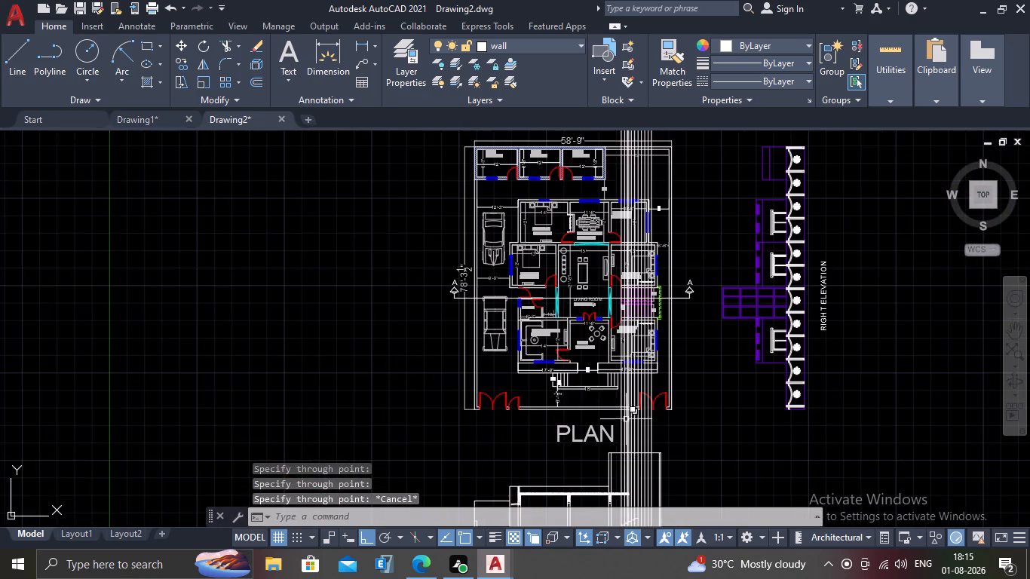
pyautogui.moveTo(622, 423); pyautogui.dragTo(605, 207, button='middle')
pyautogui.press('Escape')
pyautogui.scroll(2, 648, 317)
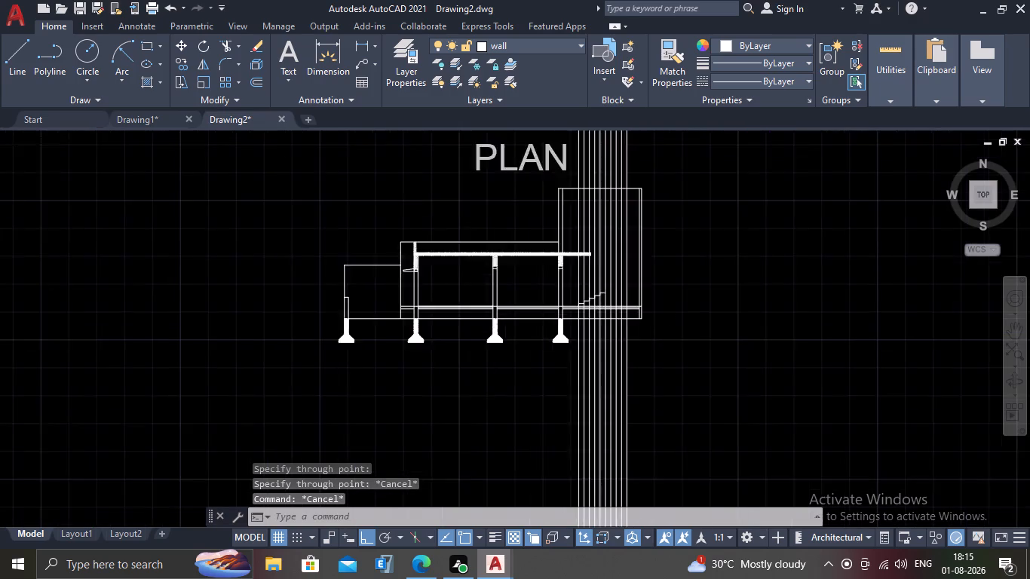
pyautogui.scroll(4, 596, 278)
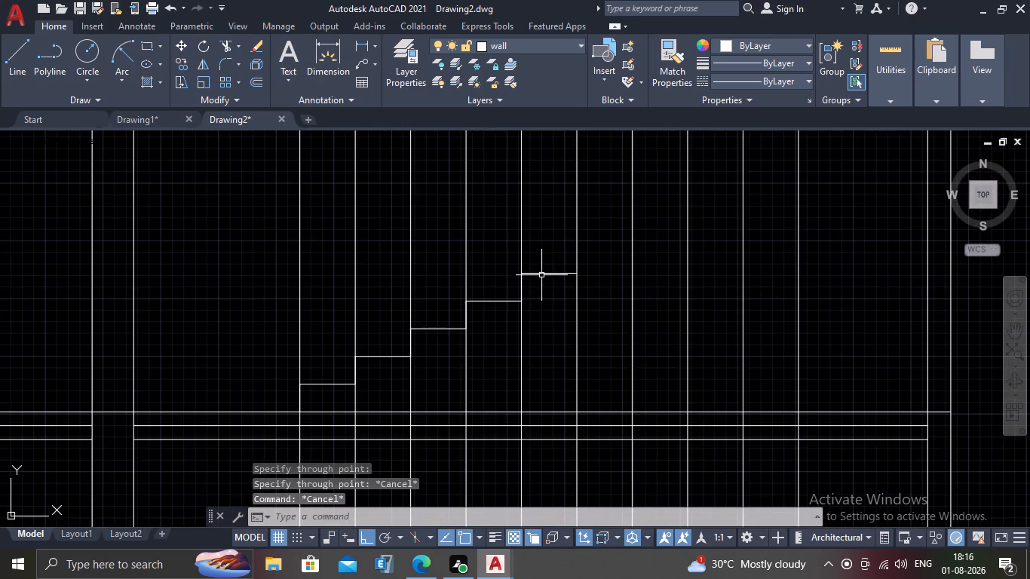
pyautogui.press('l')
pyautogui.press('Return')
pyautogui.click(579, 269)
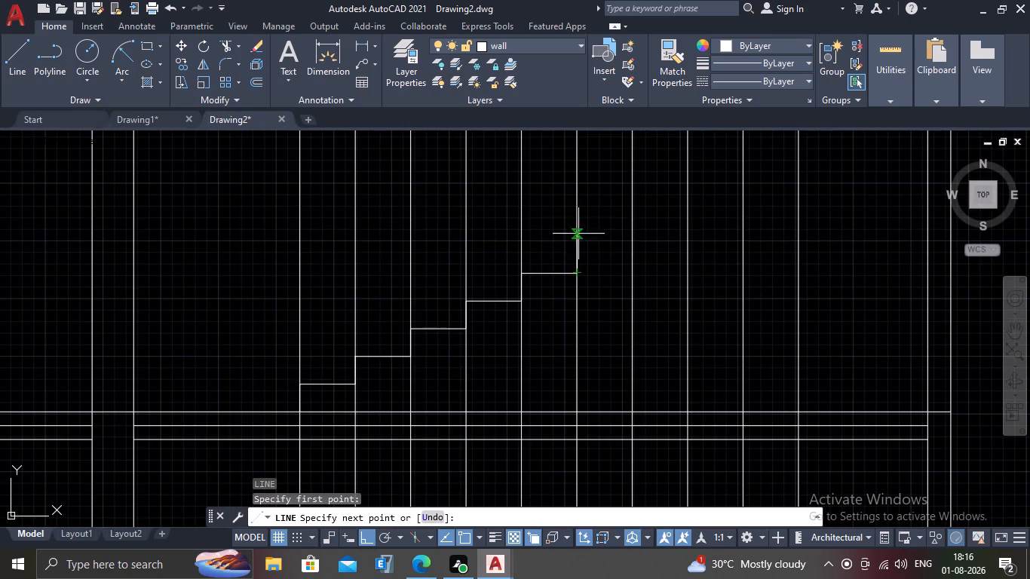
pyautogui.write('6"')
pyautogui.press('Return')
pyautogui.moveTo(633, 247); pyautogui.dragTo(634, 235)
# Continue the stair profile with two more 6" risers and treads to the ninth construction line, ending with another 6" riser.
pyautogui.scroll(-2, 635, 195)
pyautogui.moveTo(635, 195); pyautogui.dragTo(599, 354, button='middle')
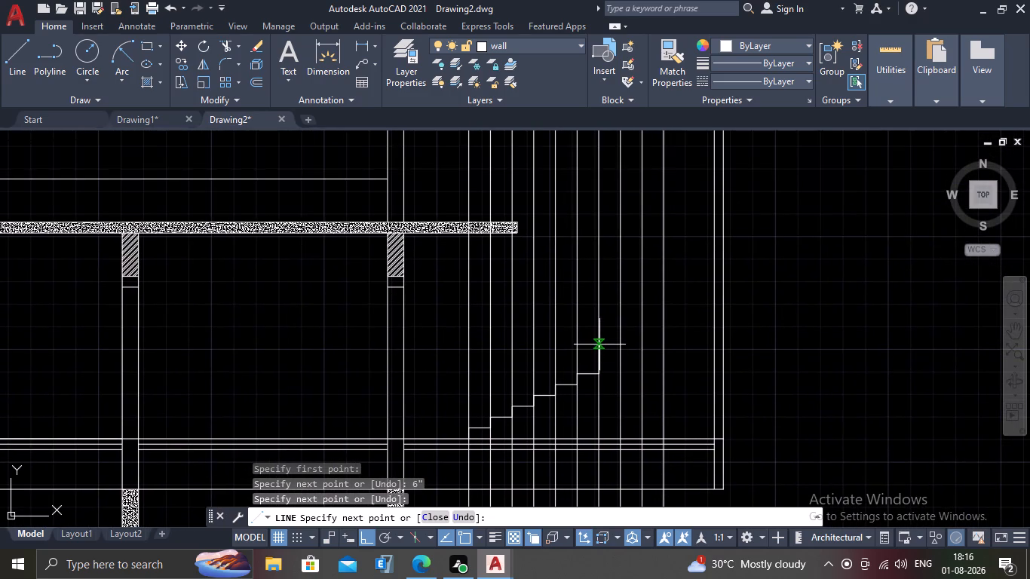
pyautogui.write('6"')
pyautogui.press('Return')
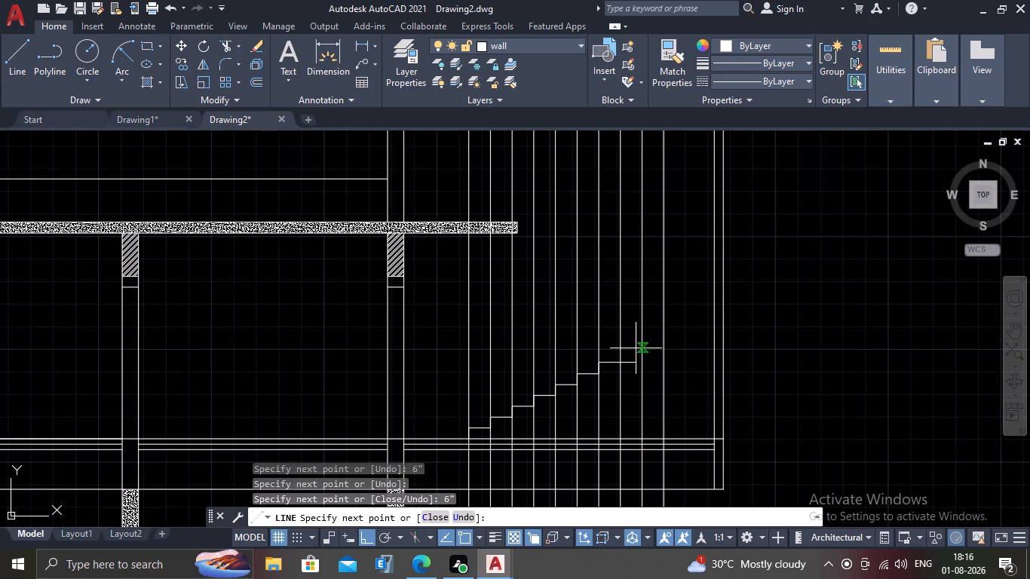
pyautogui.moveTo(621, 365); pyautogui.dragTo(621, 358)
pyautogui.write('6"')
pyautogui.press('Return')
pyautogui.click(638, 354)
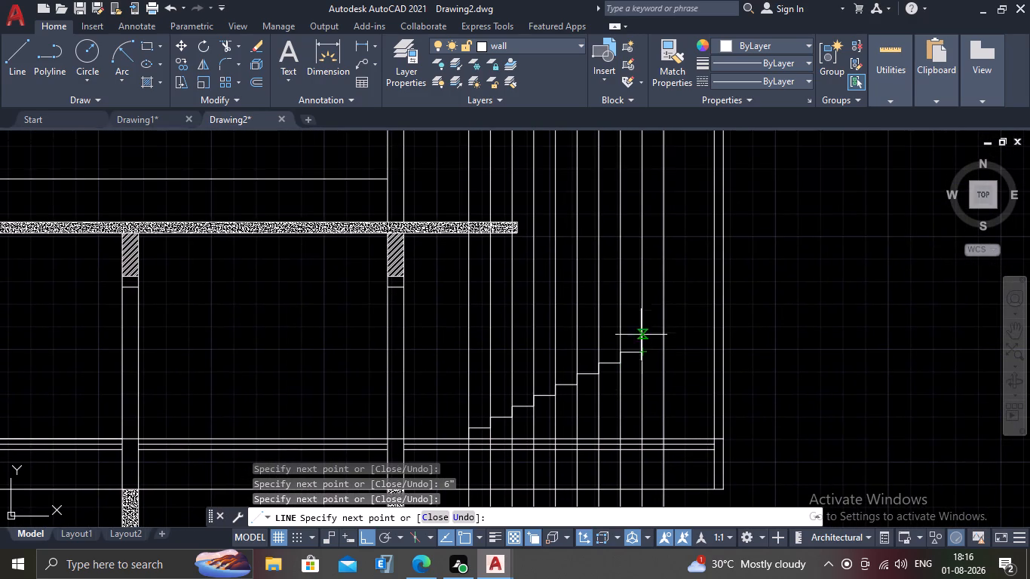
pyautogui.write('6"')
pyautogui.press('Return')
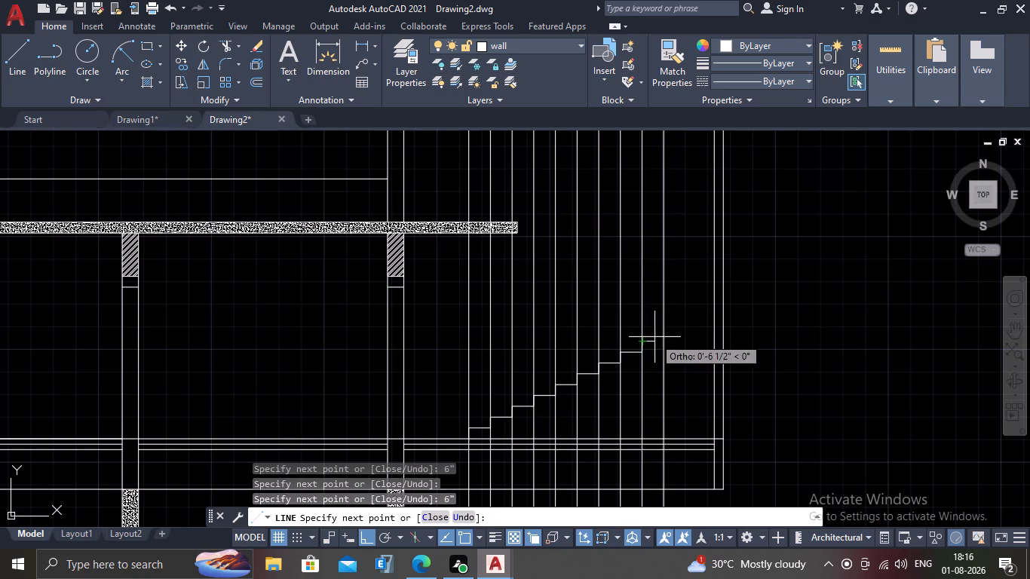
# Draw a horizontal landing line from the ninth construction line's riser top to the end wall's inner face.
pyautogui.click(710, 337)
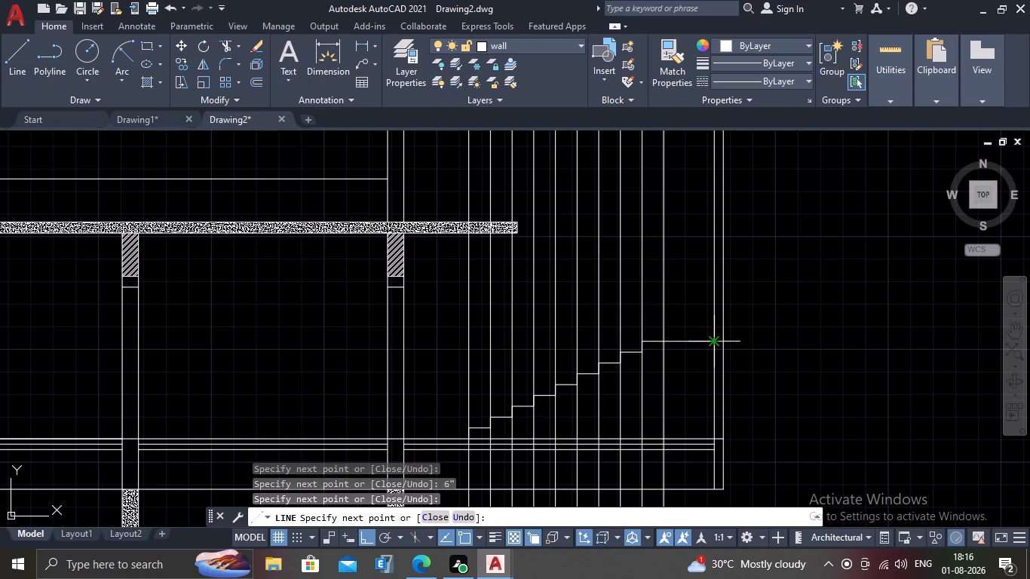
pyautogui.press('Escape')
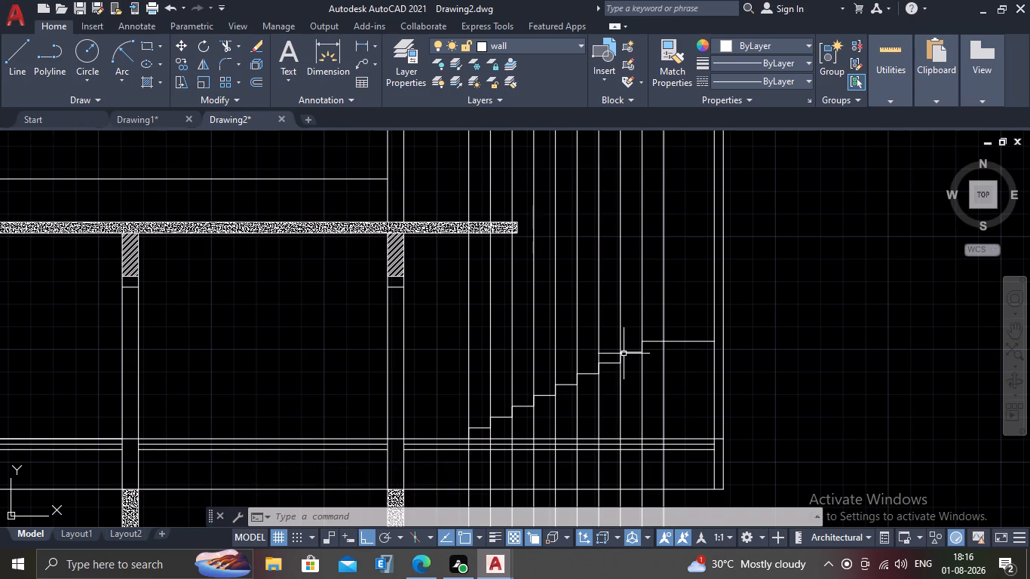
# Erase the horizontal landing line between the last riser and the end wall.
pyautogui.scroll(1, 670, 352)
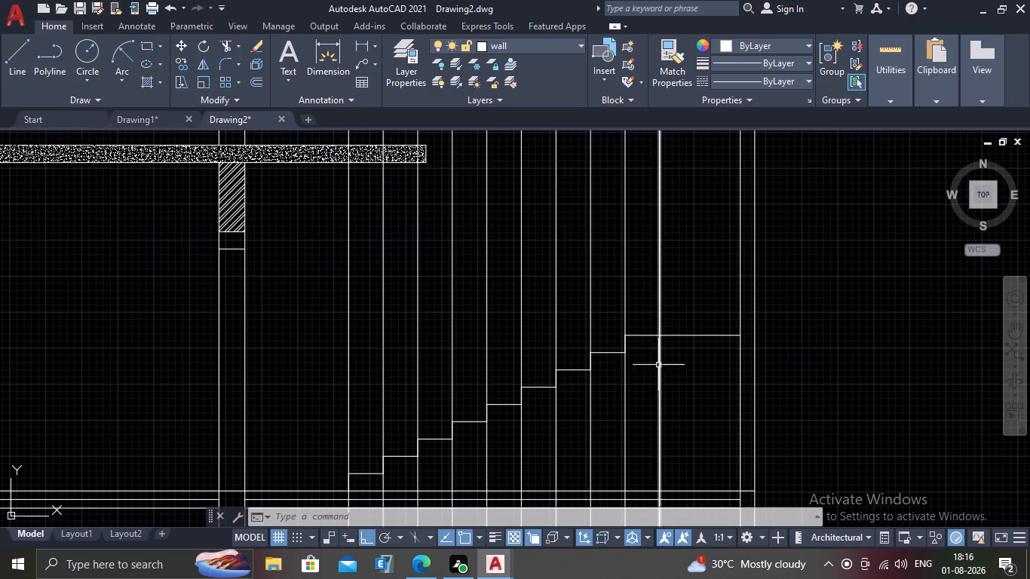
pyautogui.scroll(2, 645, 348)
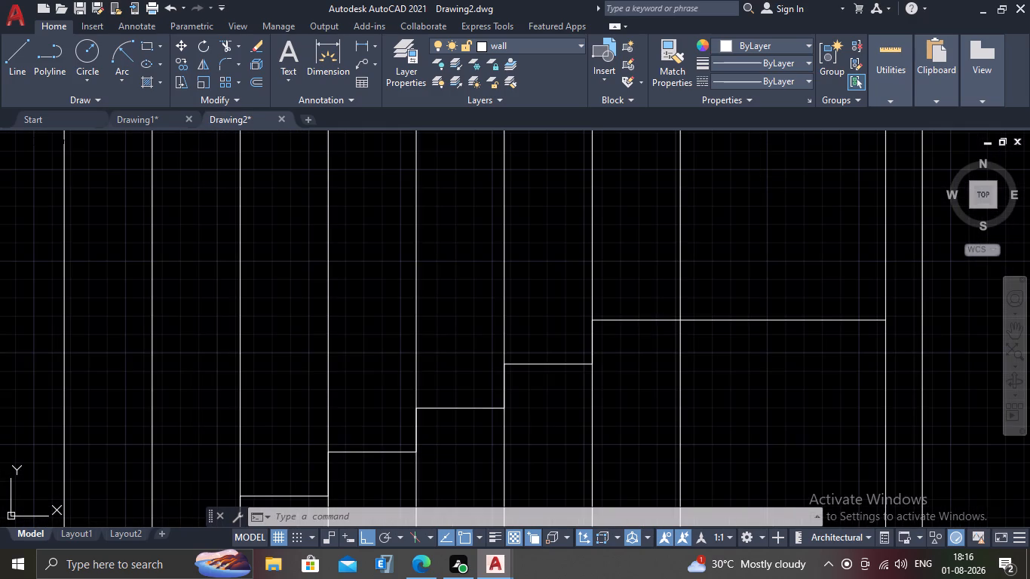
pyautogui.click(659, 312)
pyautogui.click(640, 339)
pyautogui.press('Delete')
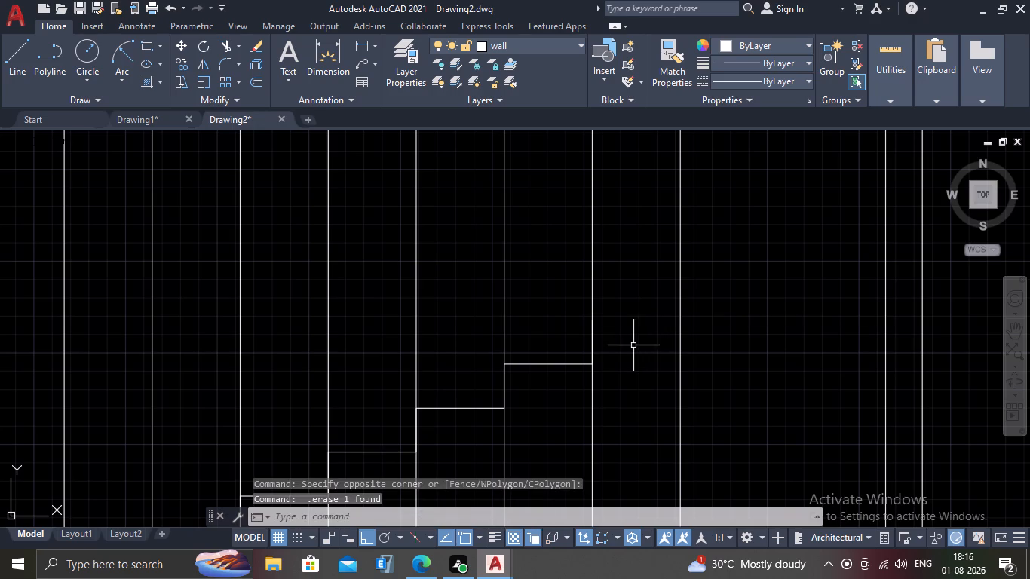
# Draw the ninth tread to the last construction line, a 6" riser, and a landing line to the end wall's inner face.
pyautogui.scroll(1, 606, 354)
pyautogui.press('l')
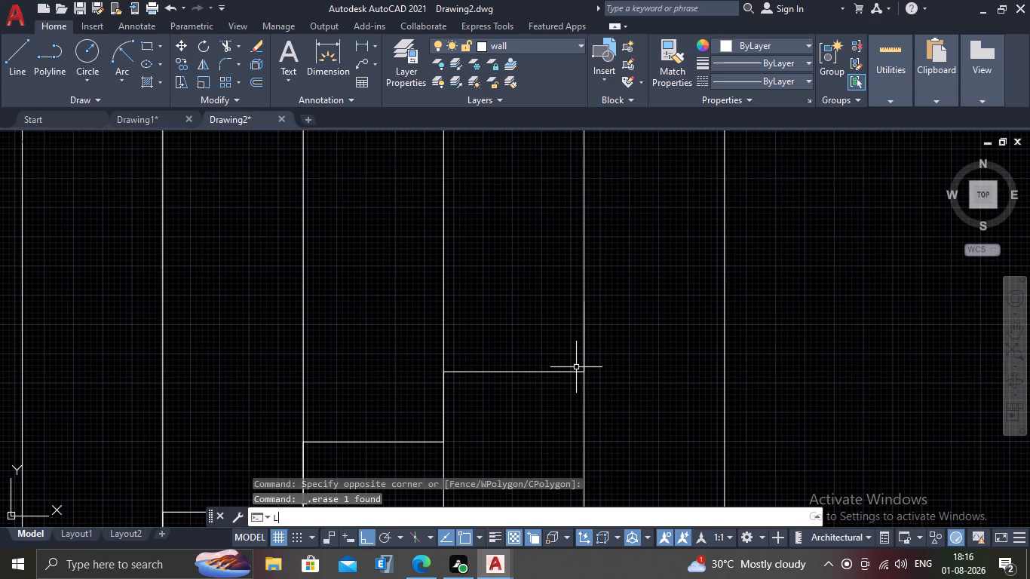
pyautogui.press('Return')
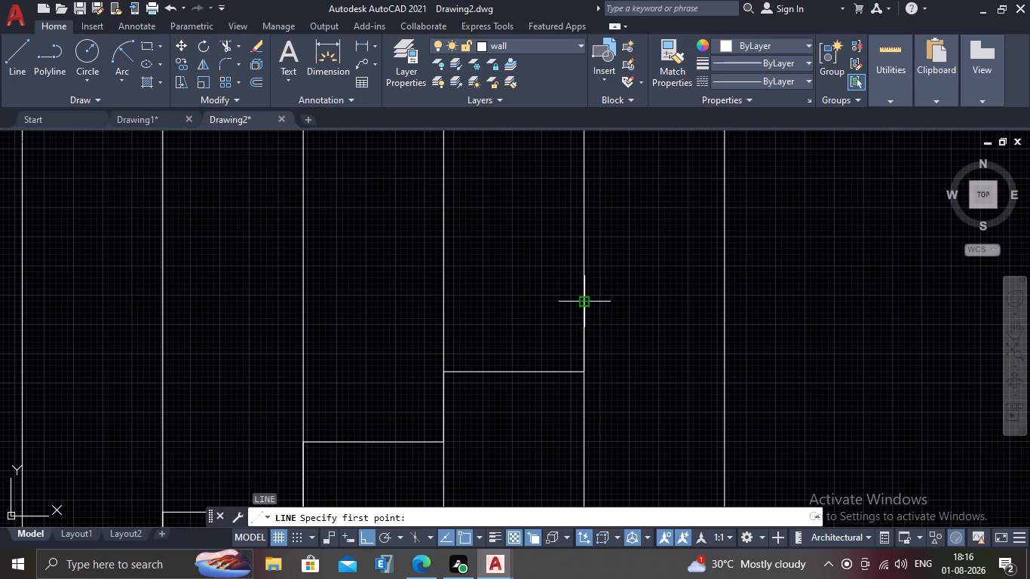
pyautogui.moveTo(584, 305); pyautogui.dragTo(599, 306)
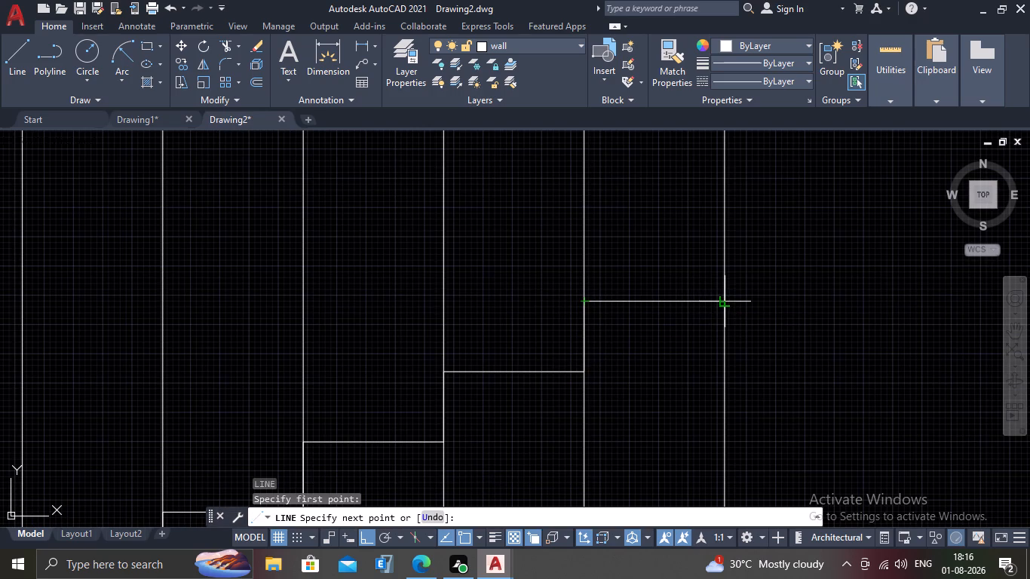
pyautogui.moveTo(722, 301); pyautogui.dragTo(722, 292)
pyautogui.write('6"')
pyautogui.press('Return')
pyautogui.scroll(-1, 808, 257)
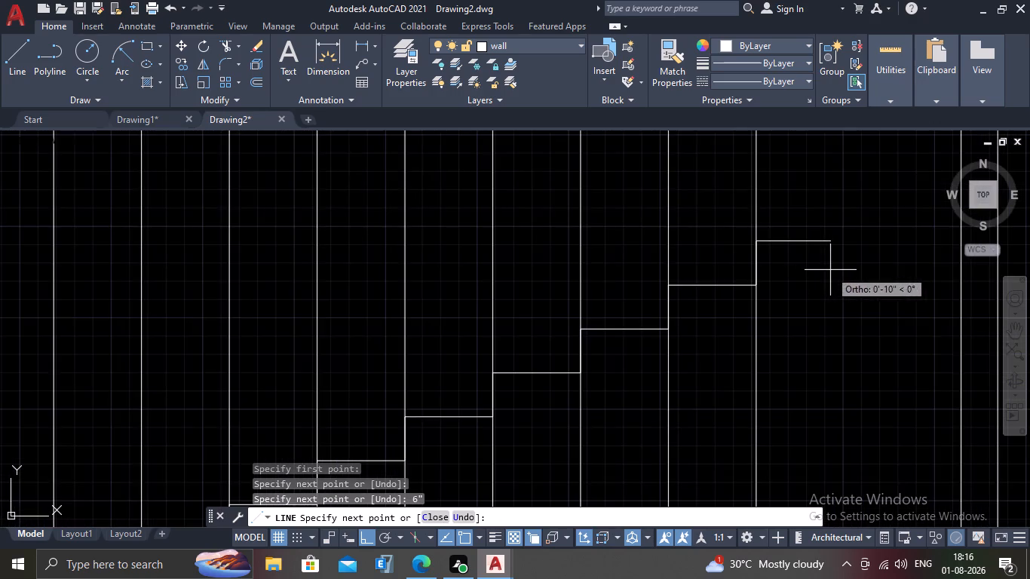
pyautogui.moveTo(830, 270); pyautogui.dragTo(687, 305, button='middle')
pyautogui.click(816, 276)
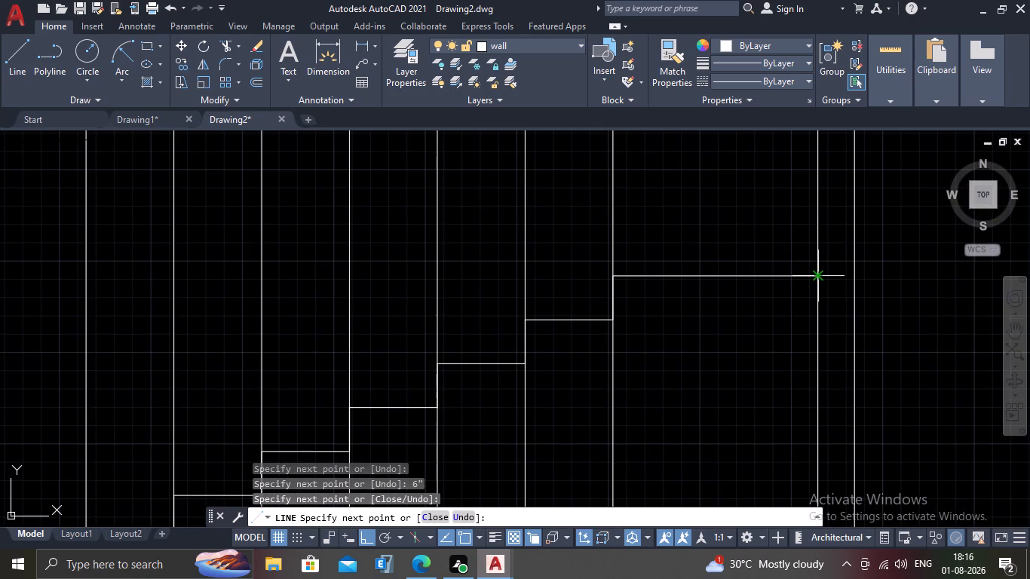
pyautogui.press('Escape')
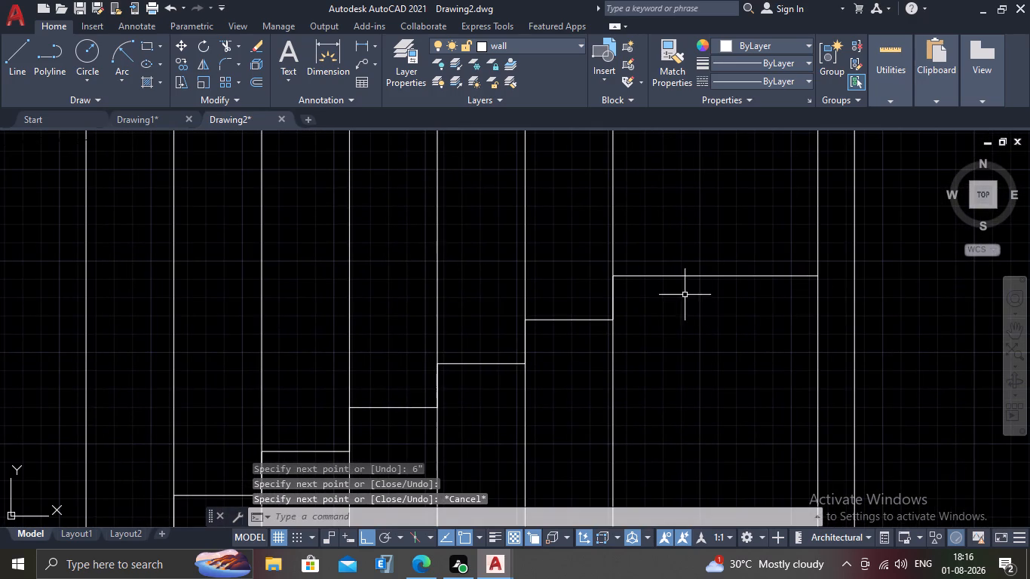
# Erase all the vertical construction lines projected through the staircase profile, keeping the stair steps and the wall lines.
pyautogui.moveTo(630, 170); pyautogui.dragTo(595, 204)
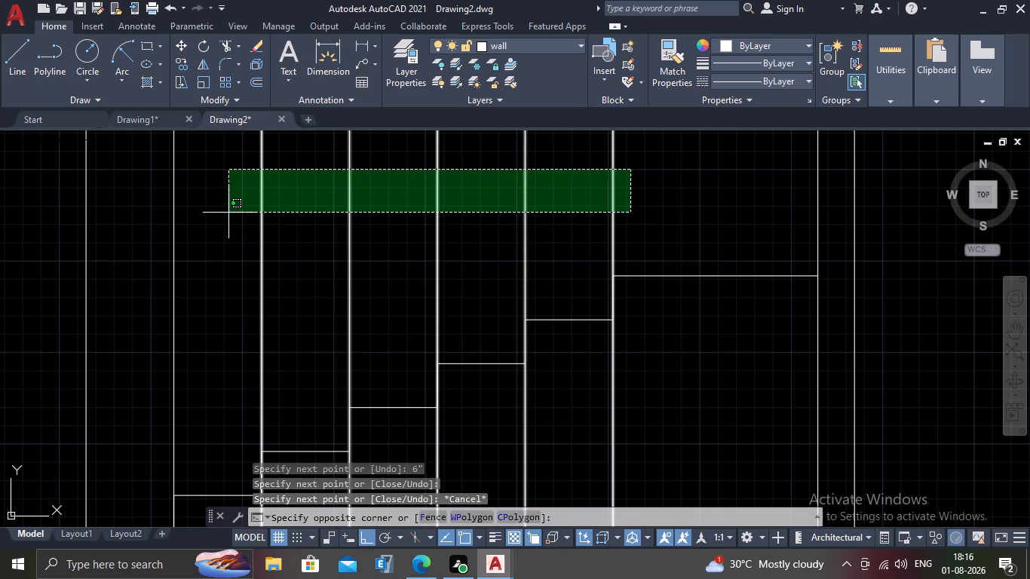
pyautogui.click(226, 213)
pyautogui.scroll(-1, 152, 225)
pyautogui.moveTo(227, 220); pyautogui.dragTo(627, 255, button='middle')
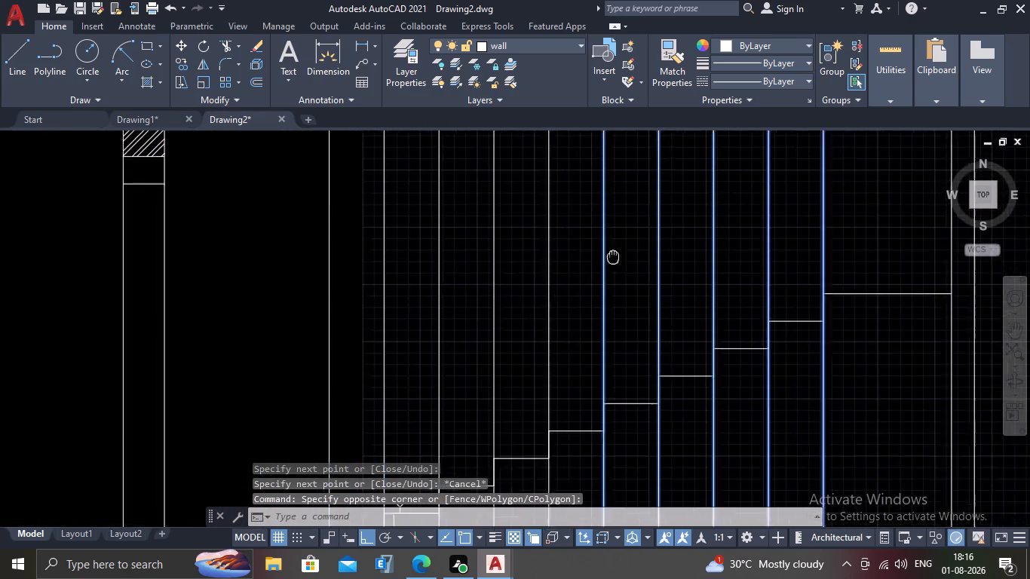
pyautogui.moveTo(627, 255); pyautogui.dragTo(639, 253, button='middle')
pyautogui.click(602, 257)
pyautogui.click(310, 302)
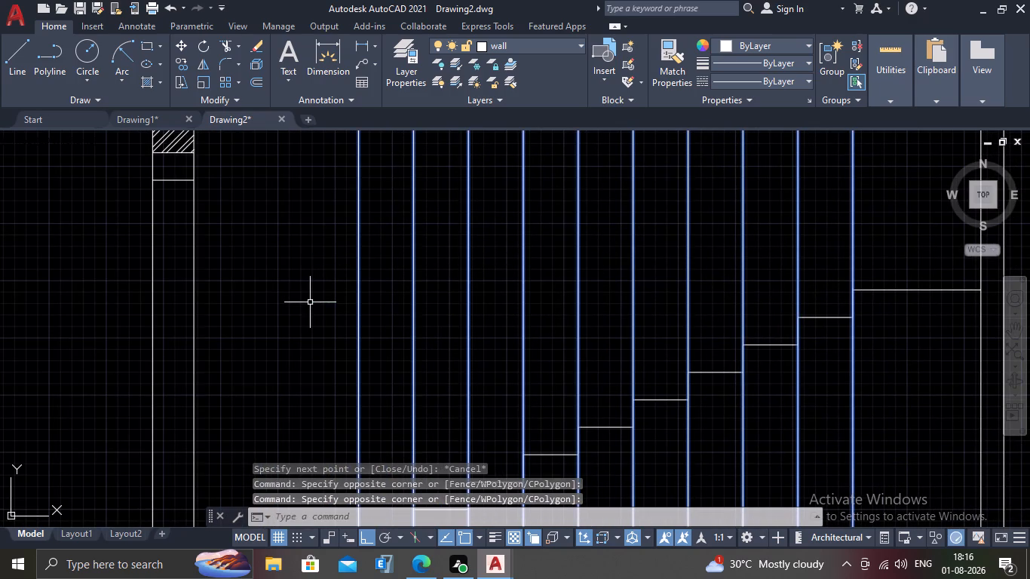
pyautogui.press('Delete')
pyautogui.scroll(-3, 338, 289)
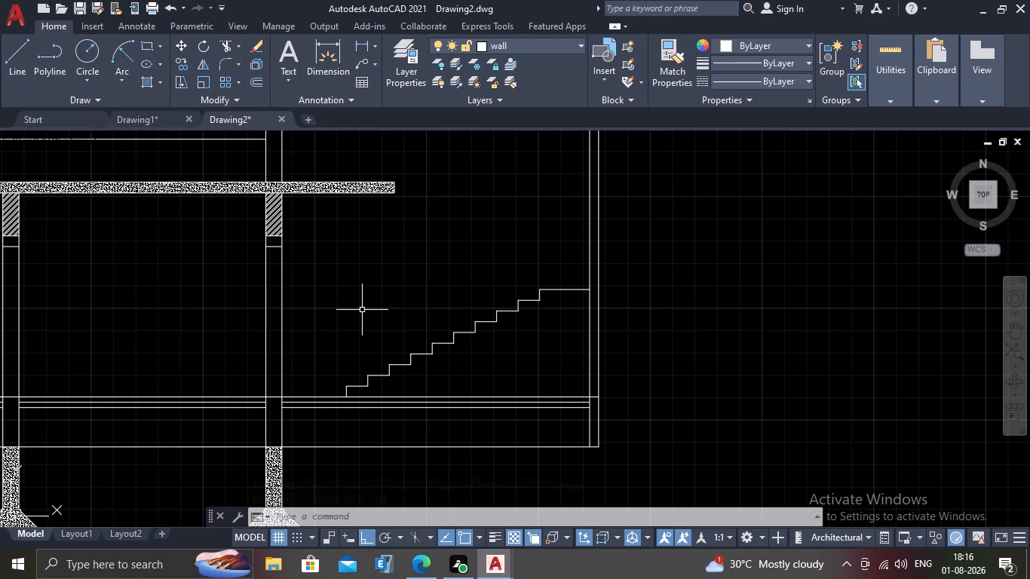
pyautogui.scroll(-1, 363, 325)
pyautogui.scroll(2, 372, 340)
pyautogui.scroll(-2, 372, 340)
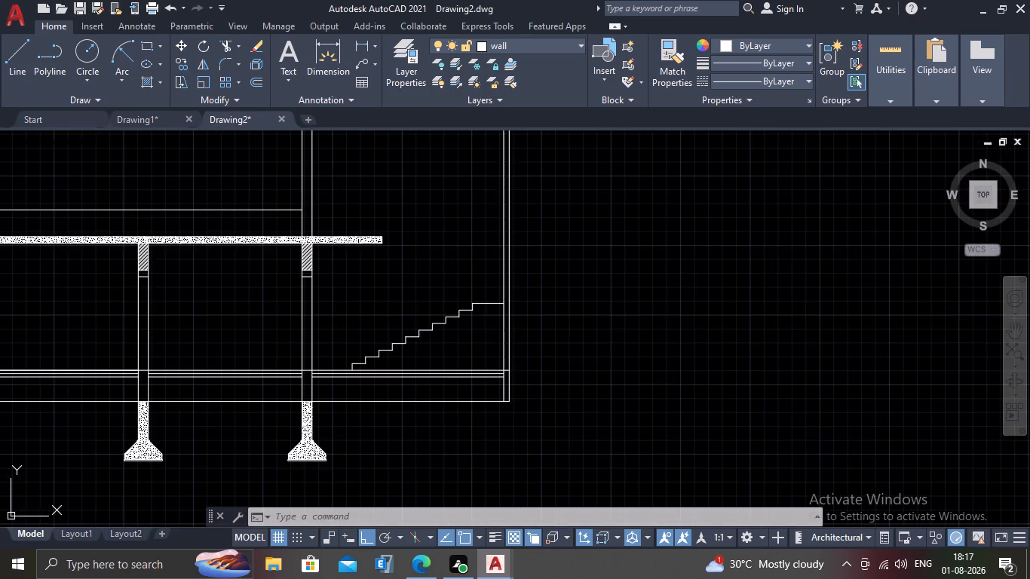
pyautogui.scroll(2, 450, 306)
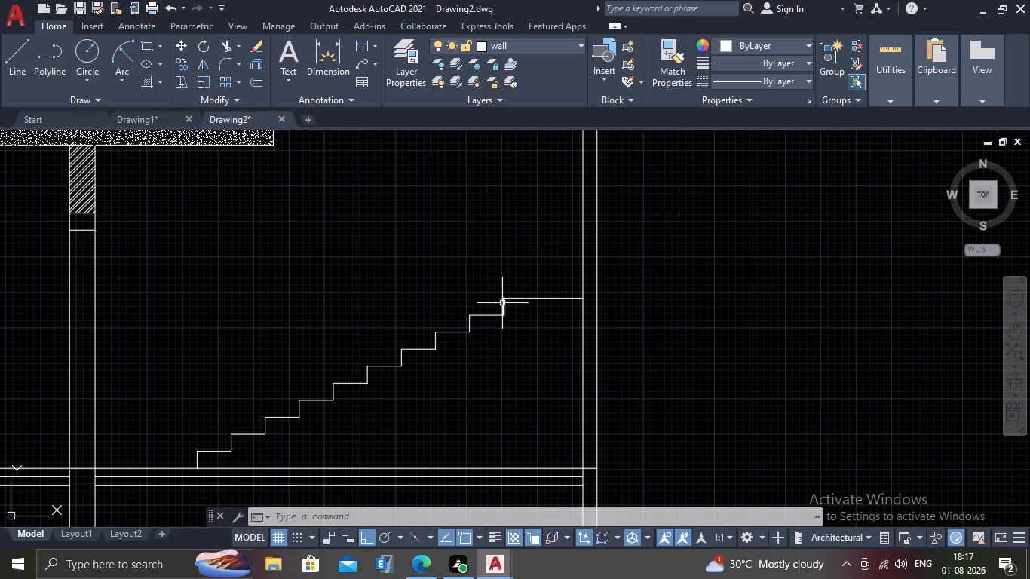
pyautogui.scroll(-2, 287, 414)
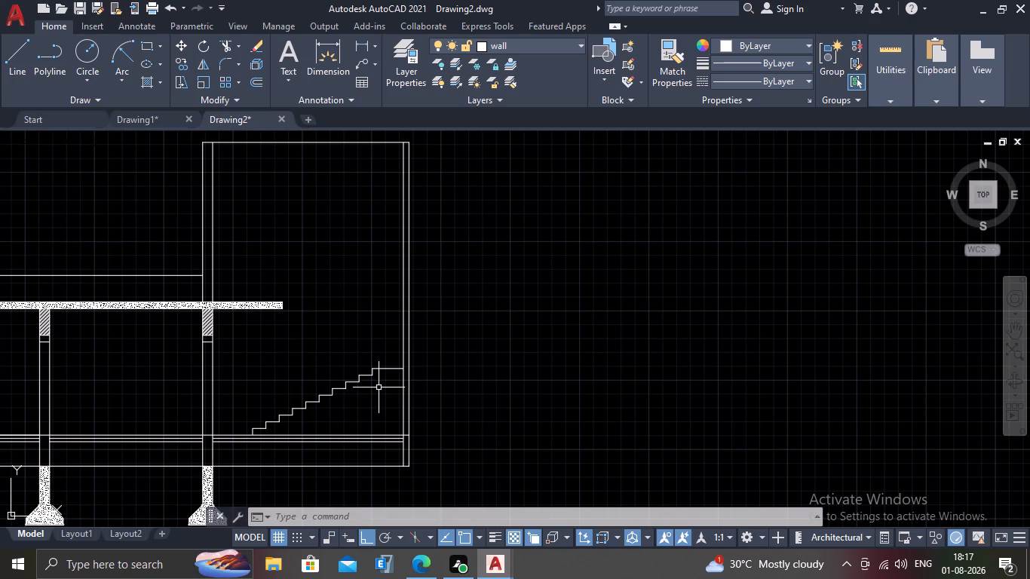
# Offset the landing line and the highest tread line 1" downward.
pyautogui.scroll(2, 379, 388)
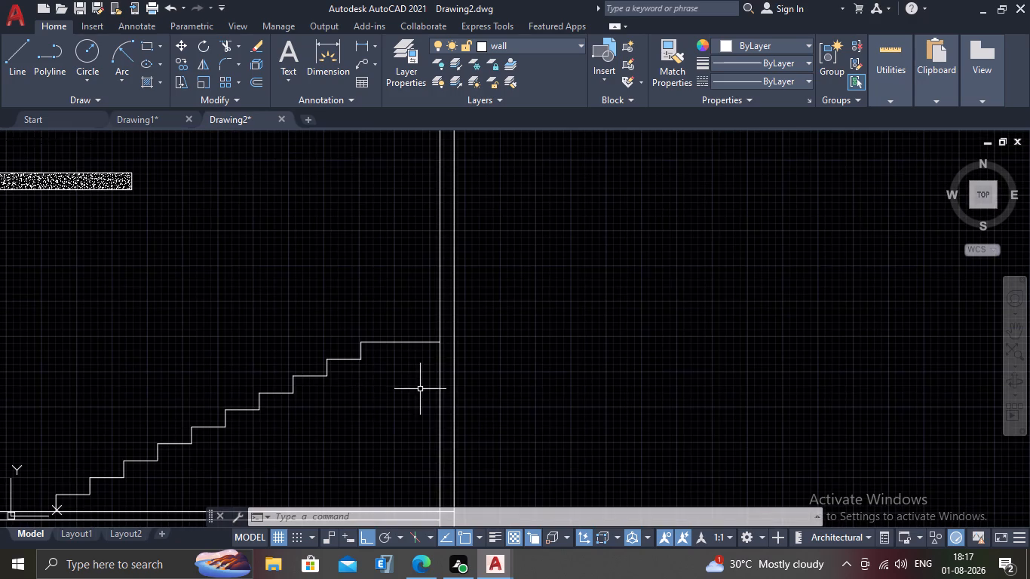
pyautogui.scroll(1, 420, 389)
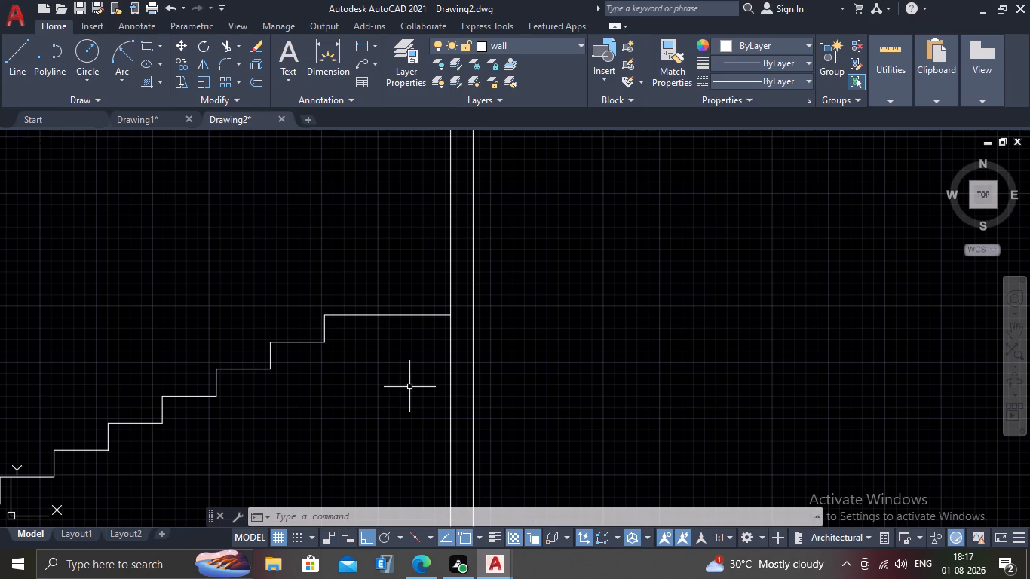
pyautogui.scroll(2, 311, 354)
pyautogui.press('o')
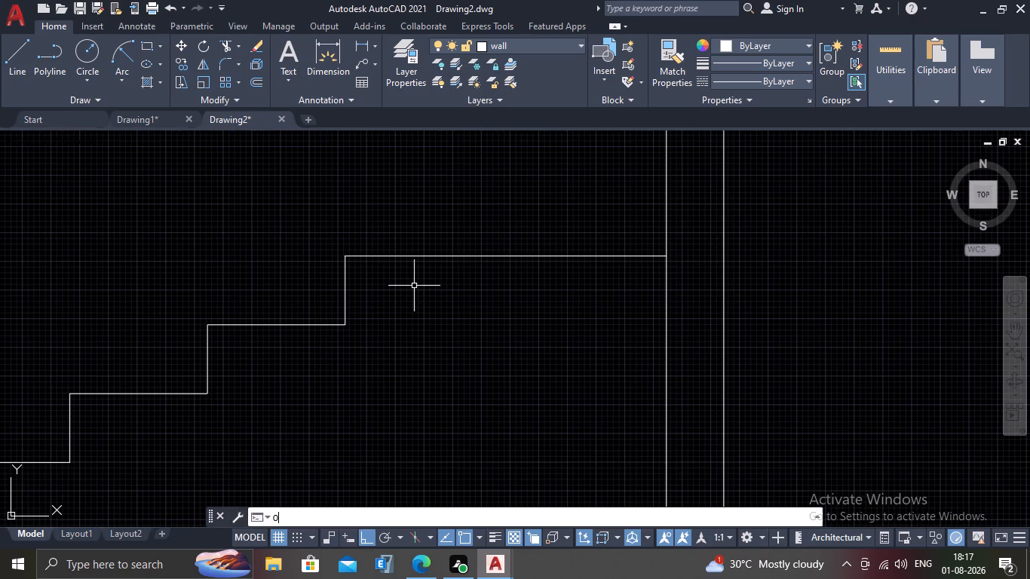
pyautogui.press('Return')
pyautogui.write('1"')
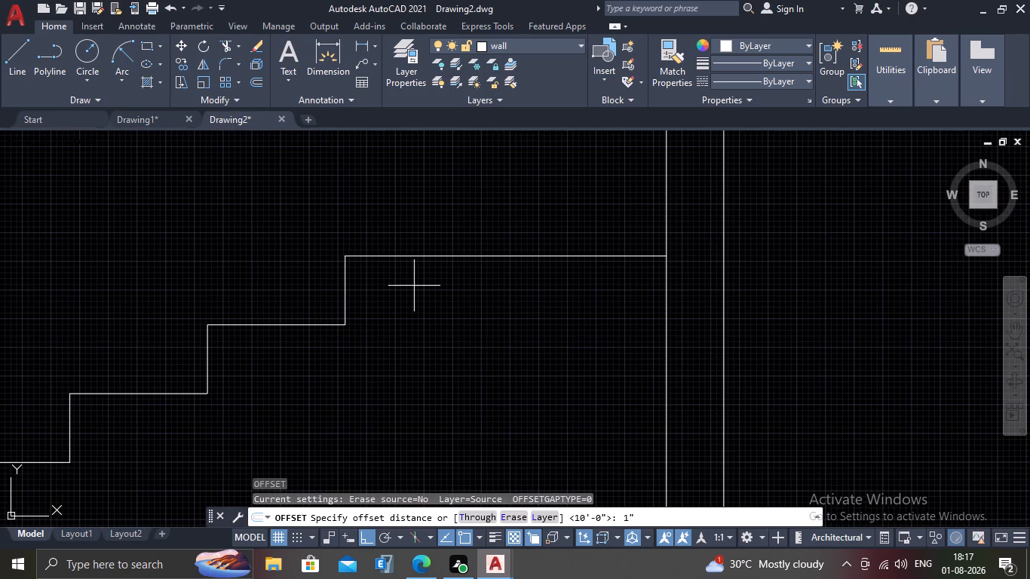
pyautogui.press('Return')
pyautogui.click(434, 255)
pyautogui.moveTo(430, 297); pyautogui.dragTo(425, 305)
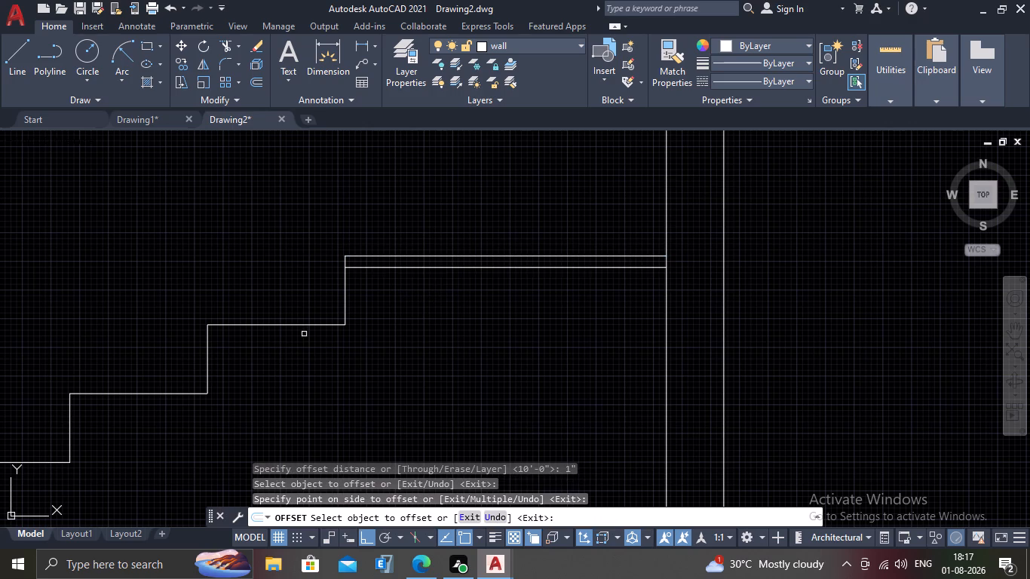
pyautogui.click(302, 326)
pyautogui.moveTo(297, 363); pyautogui.dragTo(295, 370)
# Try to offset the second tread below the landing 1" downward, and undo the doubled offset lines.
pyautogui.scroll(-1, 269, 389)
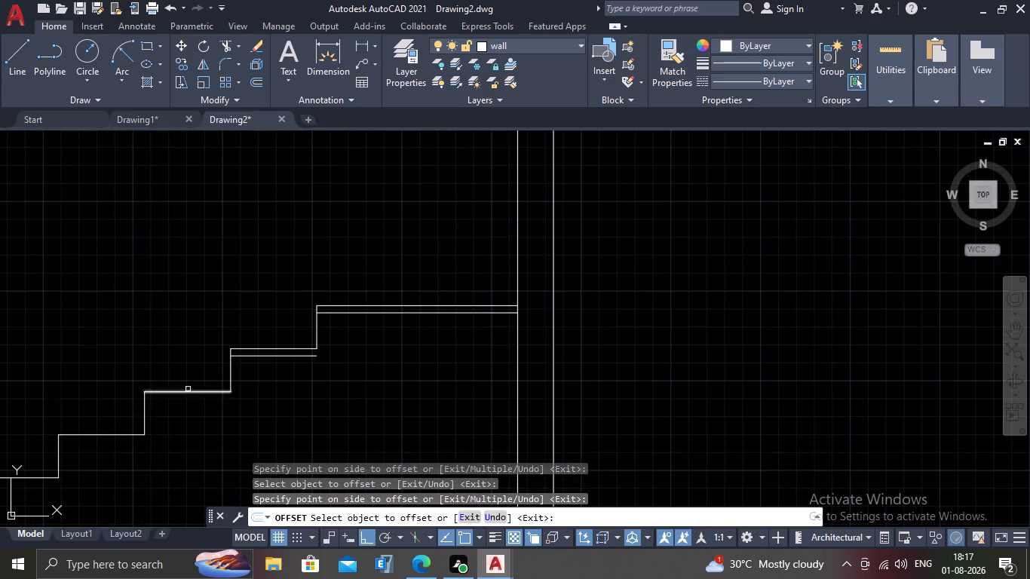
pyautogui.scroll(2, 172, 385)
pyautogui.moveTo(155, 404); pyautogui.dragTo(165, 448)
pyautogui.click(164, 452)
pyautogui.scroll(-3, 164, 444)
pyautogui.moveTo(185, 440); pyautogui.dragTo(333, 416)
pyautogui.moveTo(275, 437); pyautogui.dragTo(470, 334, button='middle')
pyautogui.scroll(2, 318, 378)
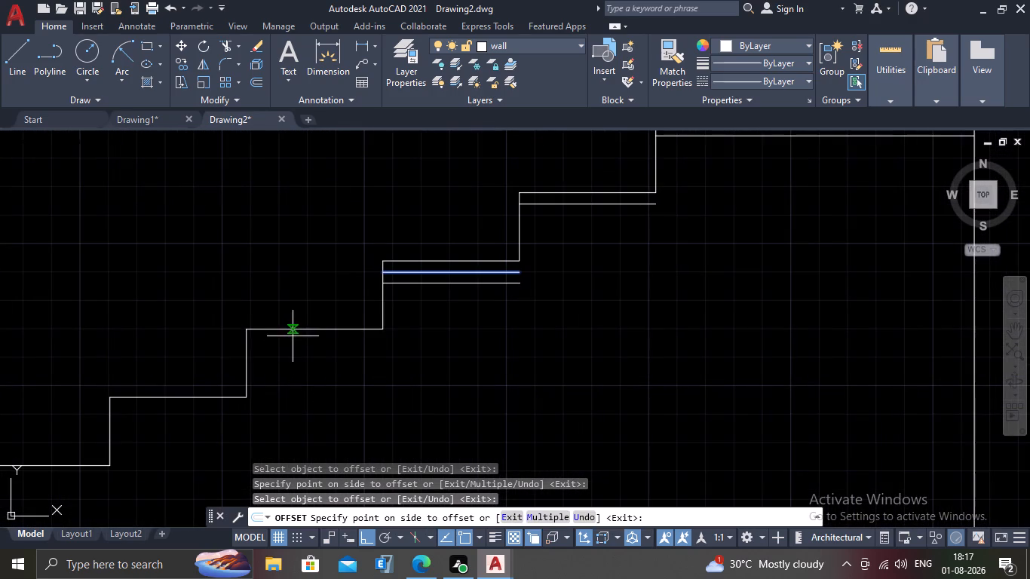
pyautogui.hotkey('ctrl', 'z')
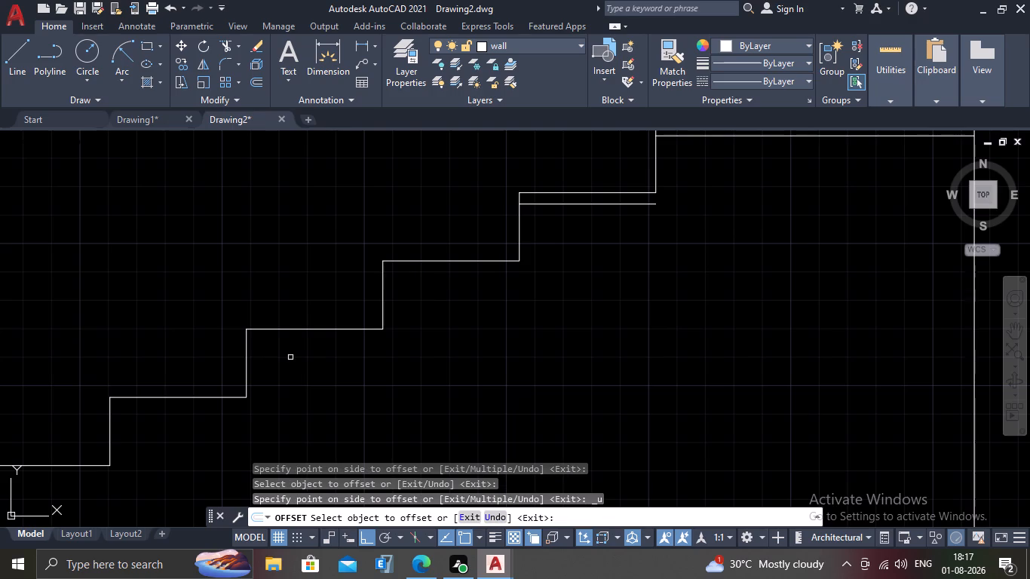
# Offset the second tread below the landing 1" downward.
pyautogui.click(463, 262)
pyautogui.moveTo(456, 288); pyautogui.dragTo(451, 314)
pyautogui.scroll(-2, 442, 333)
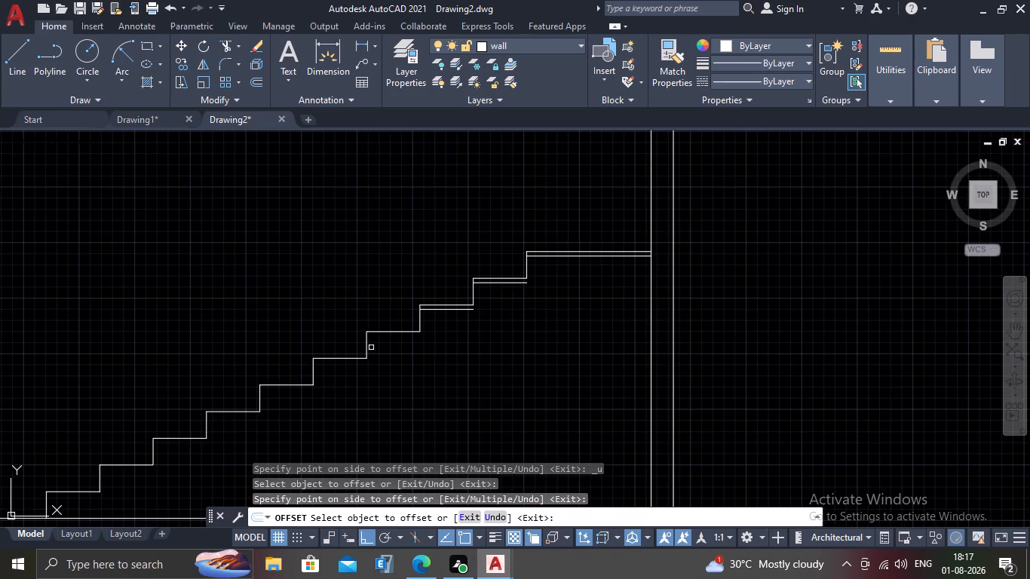
pyautogui.moveTo(377, 355); pyautogui.dragTo(438, 341, button='middle')
pyautogui.scroll(-3, 438, 336)
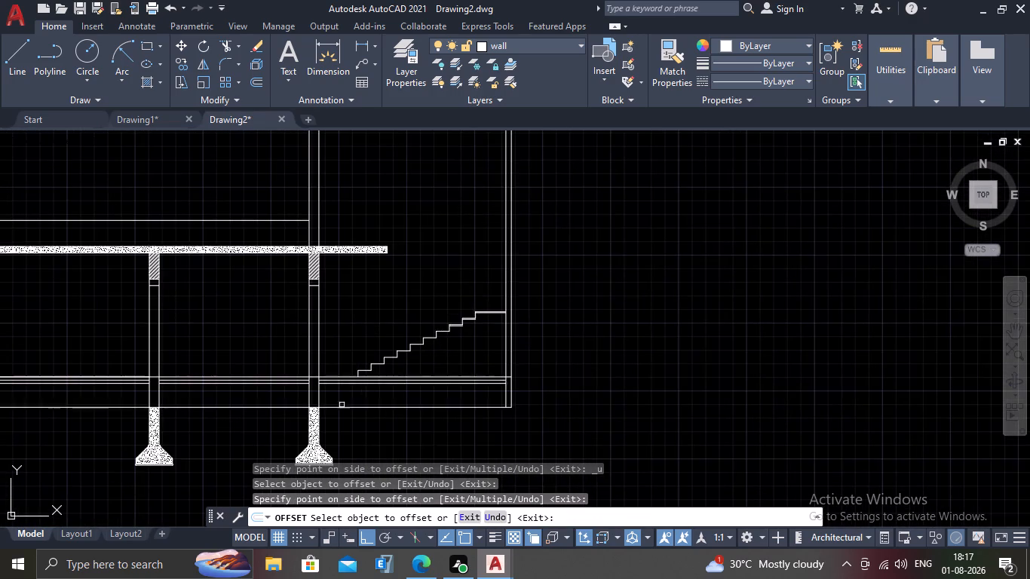
pyautogui.scroll(2, 320, 399)
pyautogui.scroll(2, 431, 317)
pyautogui.press('Escape')
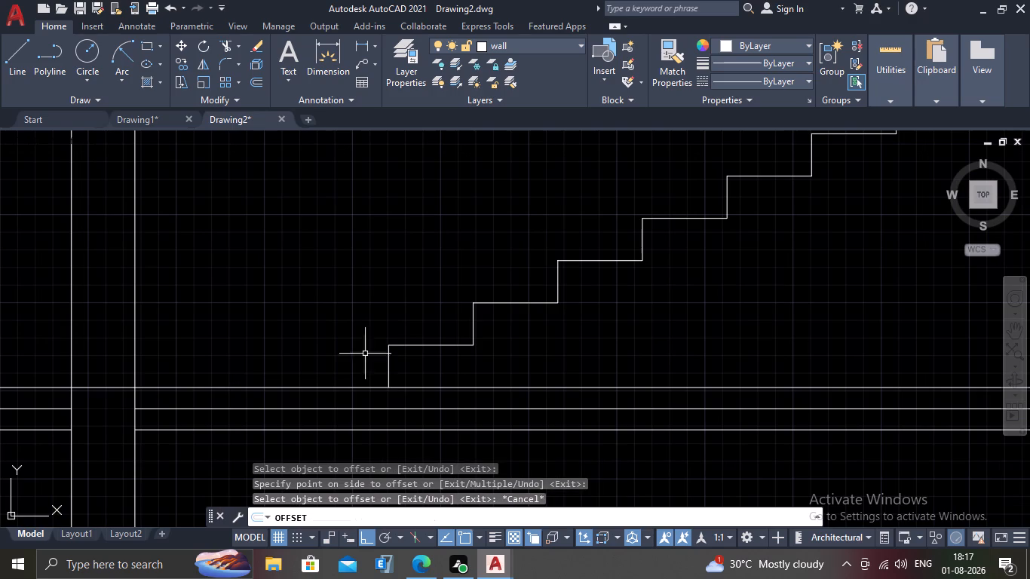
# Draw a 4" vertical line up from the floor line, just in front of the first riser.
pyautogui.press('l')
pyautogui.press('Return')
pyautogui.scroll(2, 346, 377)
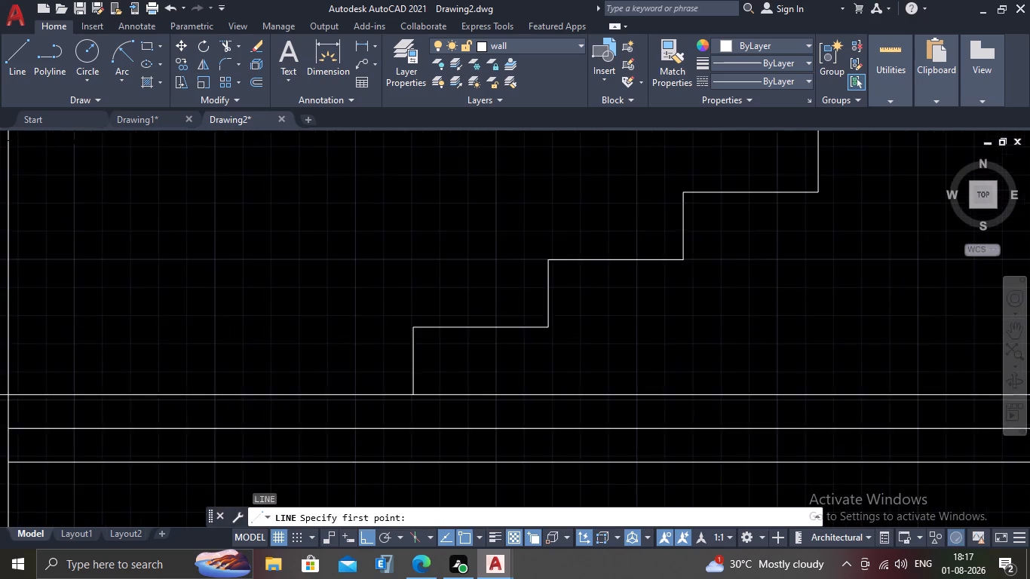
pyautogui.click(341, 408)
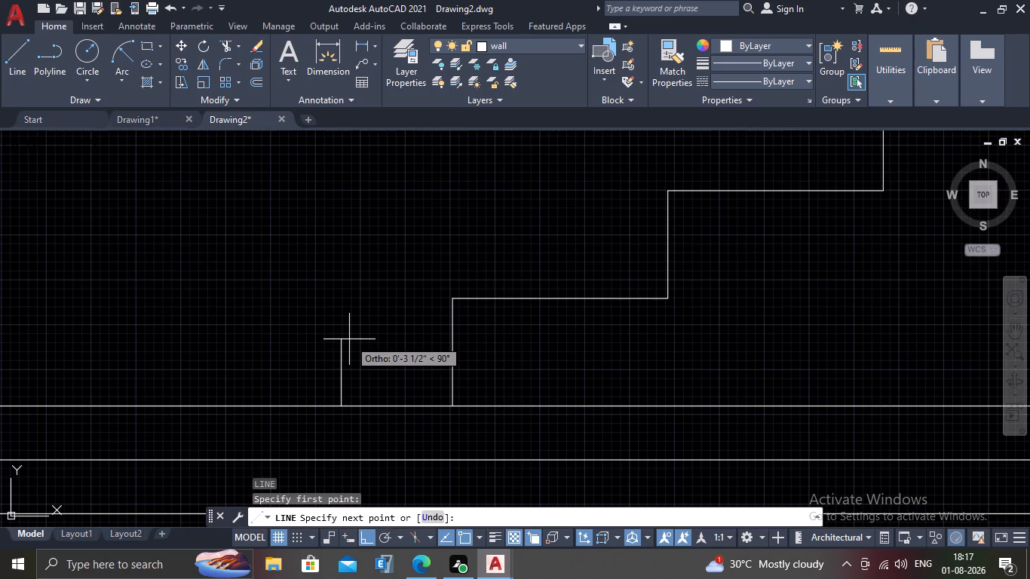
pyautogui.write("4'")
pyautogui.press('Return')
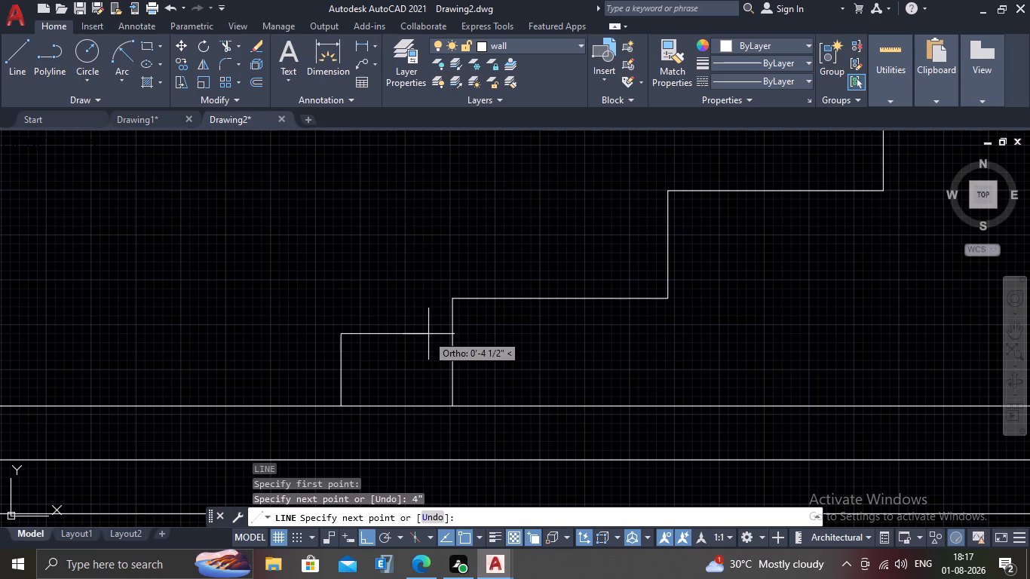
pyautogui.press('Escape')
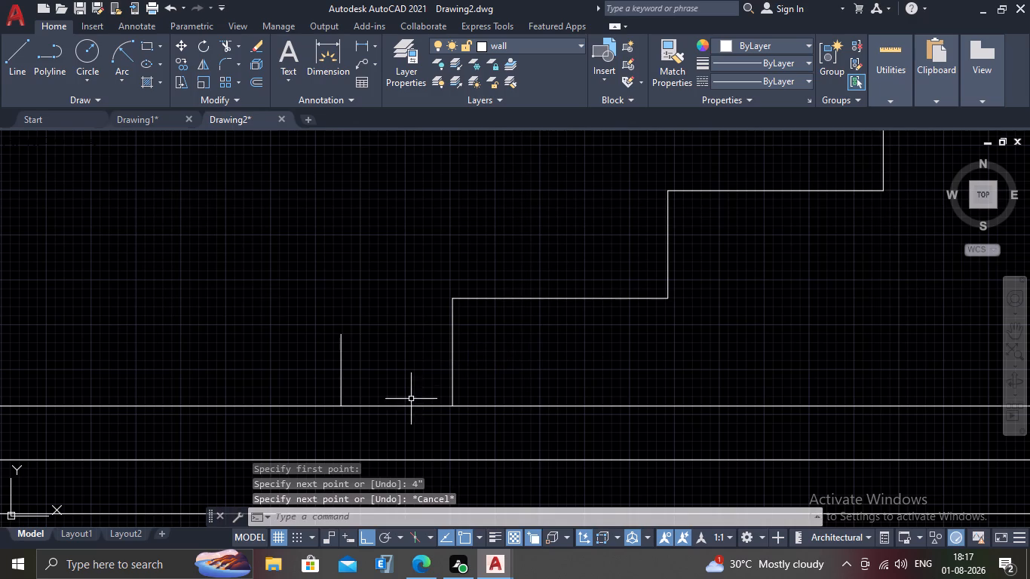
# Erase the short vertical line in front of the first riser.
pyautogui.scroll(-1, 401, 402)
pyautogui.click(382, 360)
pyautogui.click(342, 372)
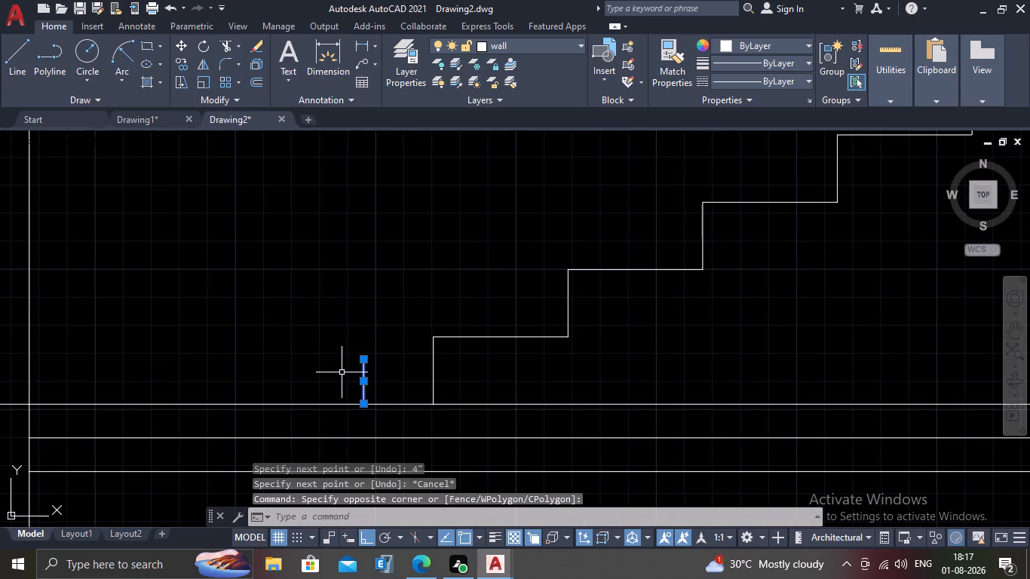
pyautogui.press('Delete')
# Offset the third, fourth and fifth treads below the landing 1" downward.
pyautogui.scroll(-2, 342, 372)
pyautogui.scroll(-3, 391, 298)
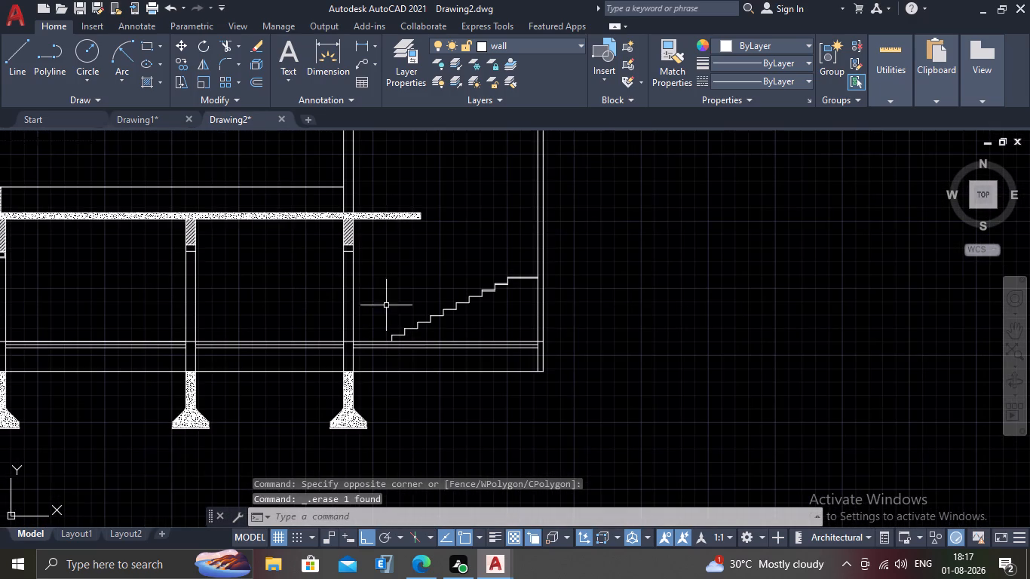
pyautogui.scroll(1, 418, 253)
pyautogui.scroll(-1, 418, 258)
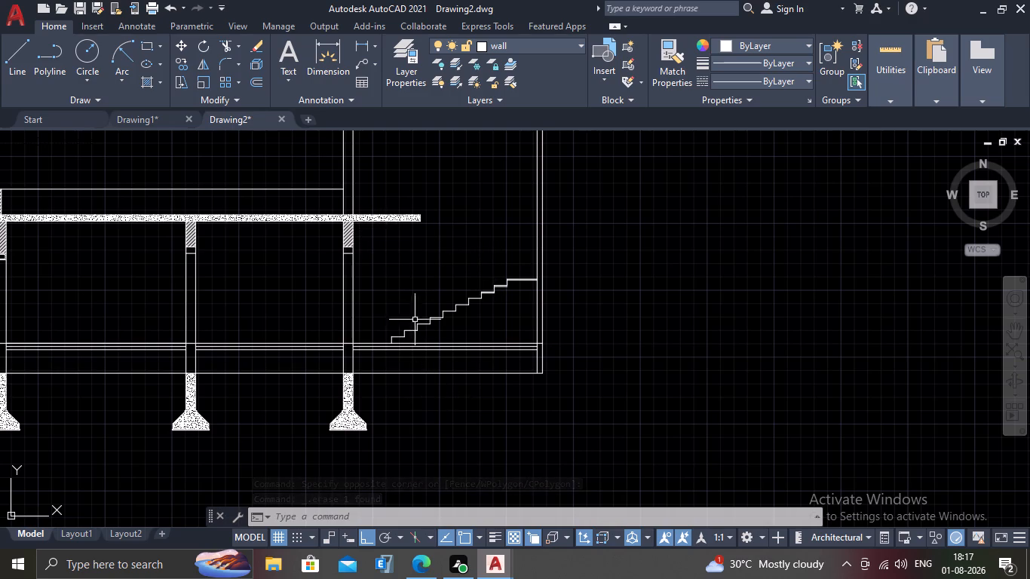
pyautogui.scroll(2, 415, 348)
pyautogui.scroll(2, 577, 232)
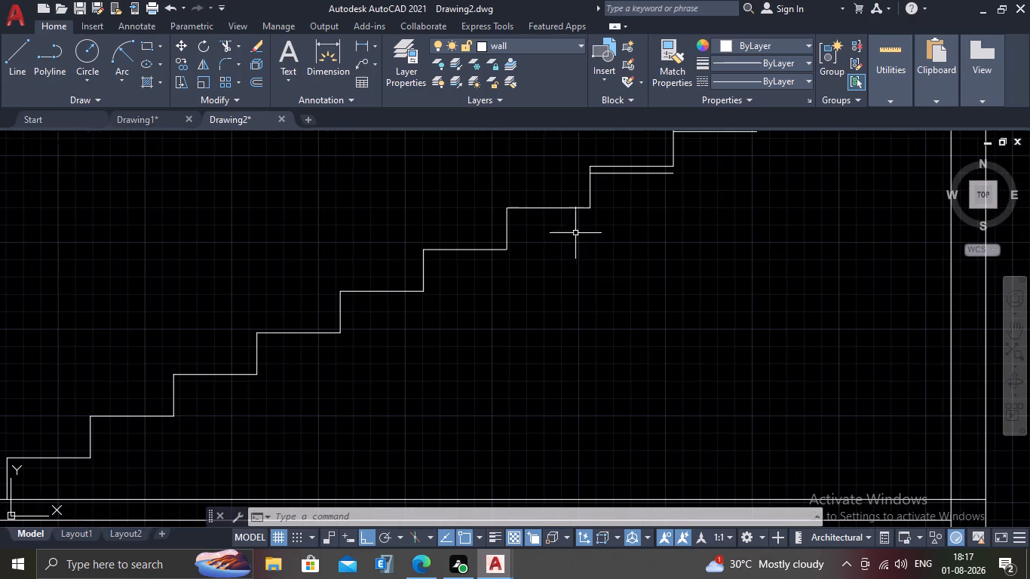
pyautogui.press('o')
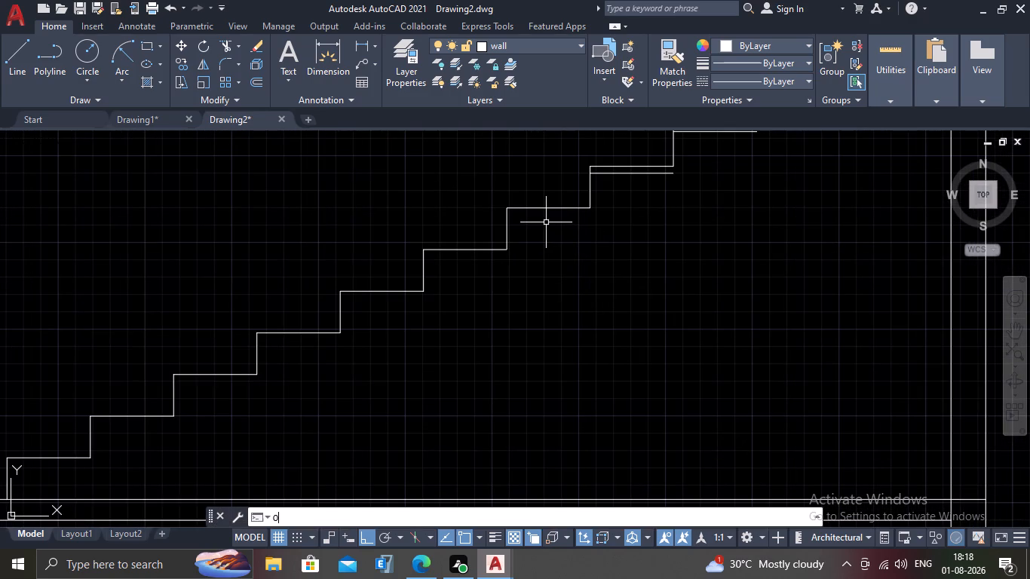
pyautogui.press('Return')
pyautogui.press('Return')
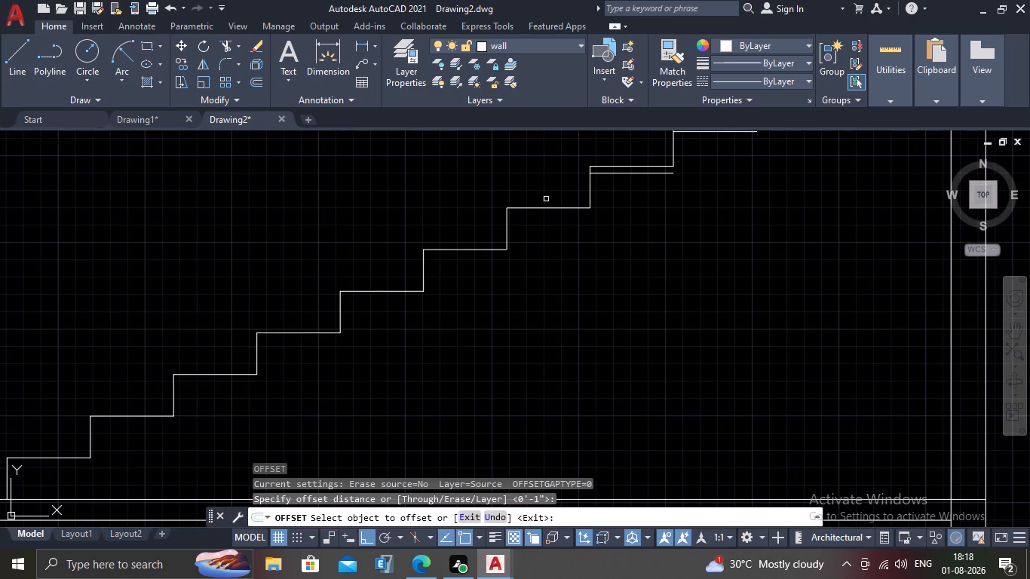
pyautogui.click(542, 209)
pyautogui.moveTo(542, 228); pyautogui.dragTo(537, 252)
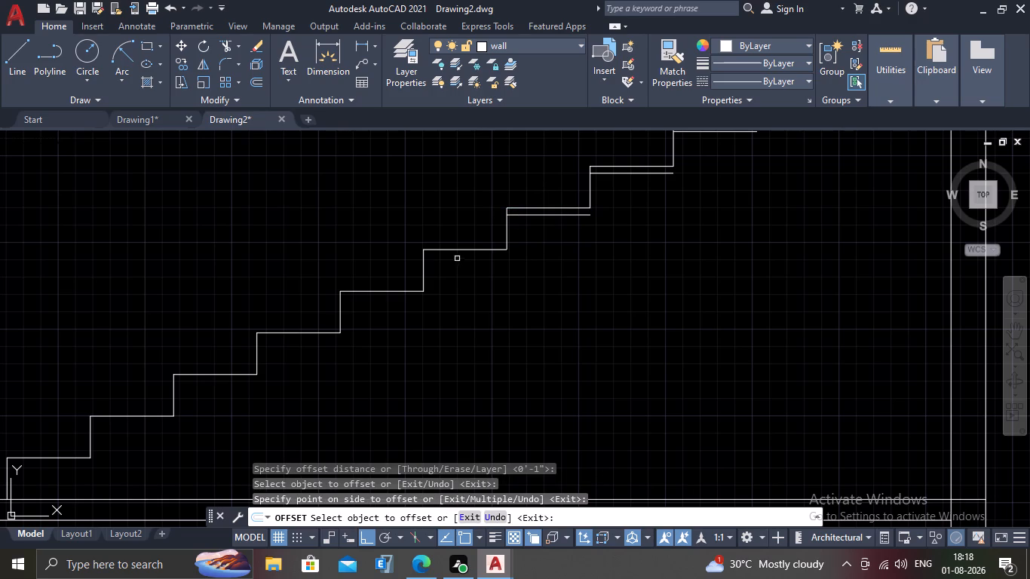
pyautogui.doubleClick(458, 249)
pyautogui.moveTo(458, 271); pyautogui.dragTo(440, 303)
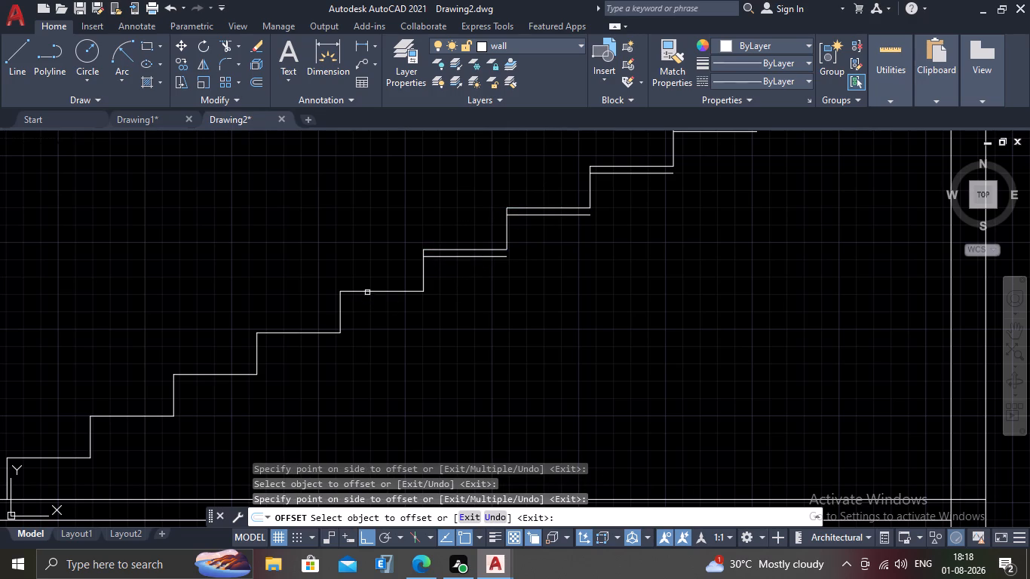
pyautogui.click(367, 293)
pyautogui.moveTo(365, 315); pyautogui.dragTo(345, 342)
# Offset the remaining four lower treads 1" downward, down to the first step above the floor line.
pyautogui.click(287, 333)
pyautogui.moveTo(286, 347); pyautogui.dragTo(270, 363)
pyautogui.click(201, 375)
pyautogui.click(197, 391)
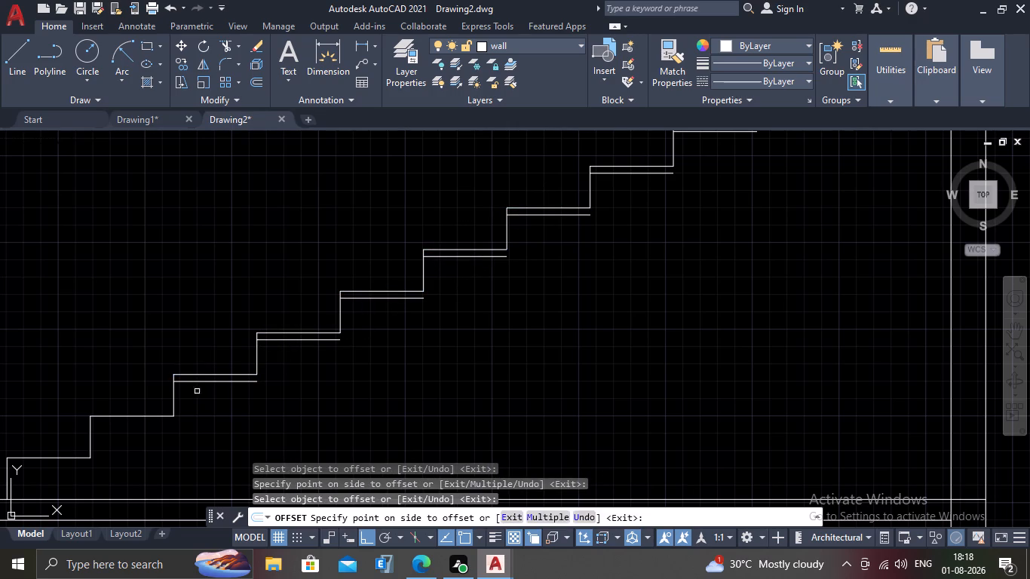
pyautogui.moveTo(167, 407); pyautogui.dragTo(480, 404, button='middle')
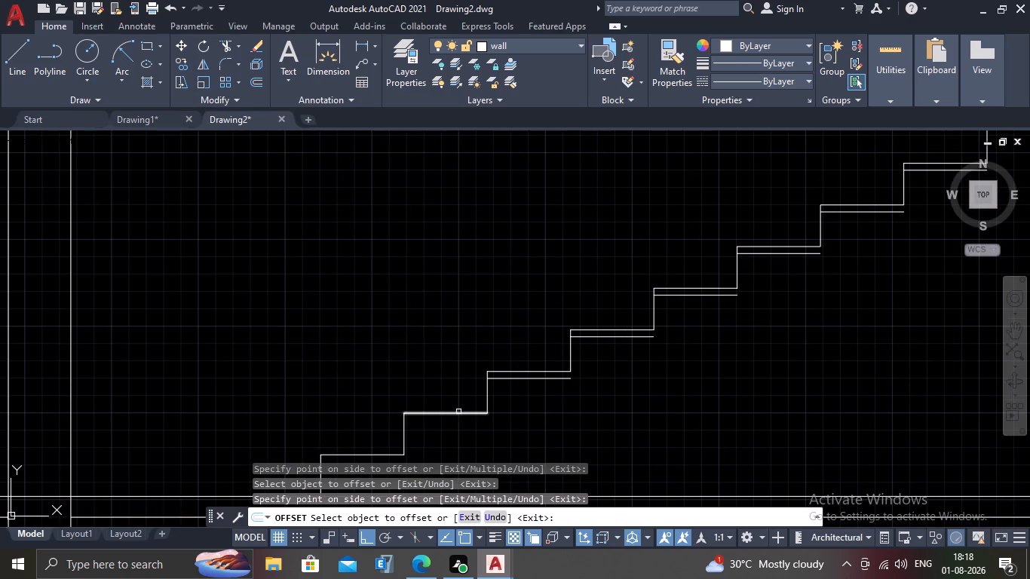
pyautogui.click(456, 414)
pyautogui.click(438, 443)
pyautogui.scroll(-2, 435, 442)
pyautogui.moveTo(435, 442); pyautogui.dragTo(449, 371, button='middle')
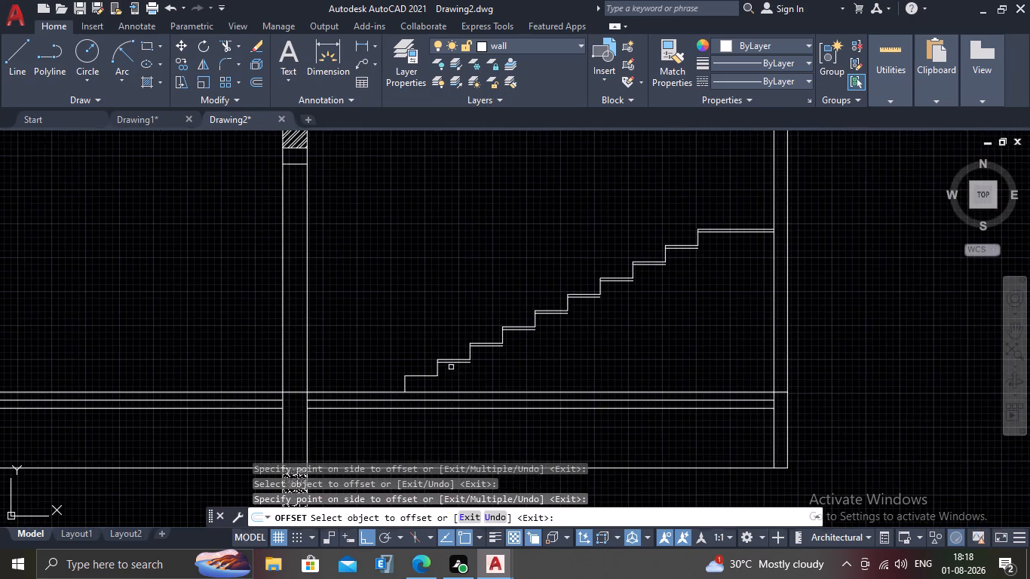
pyautogui.scroll(2, 431, 381)
pyautogui.click(400, 371)
pyautogui.click(395, 383)
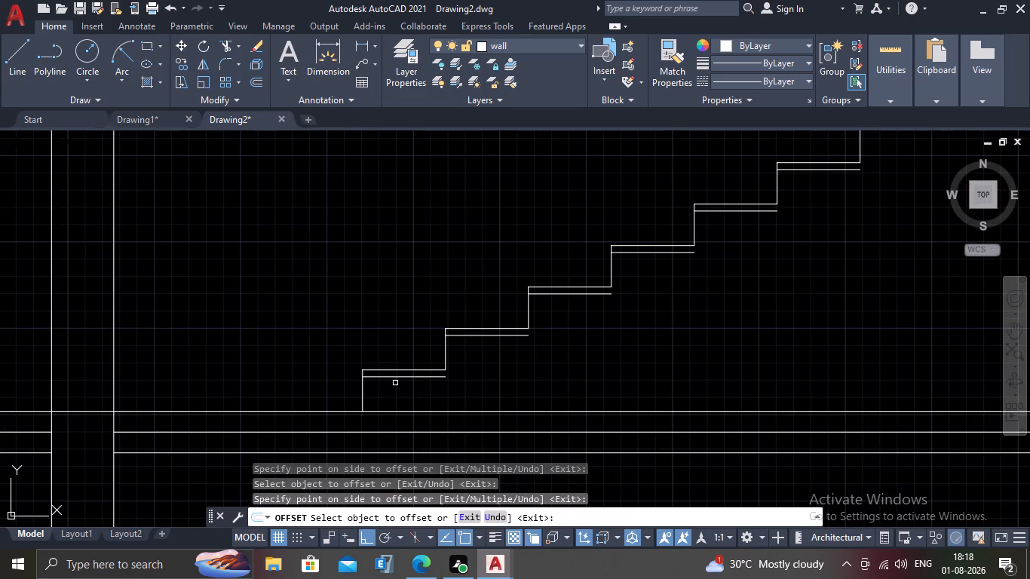
pyautogui.press('Escape')
pyautogui.scroll(2, 371, 391)
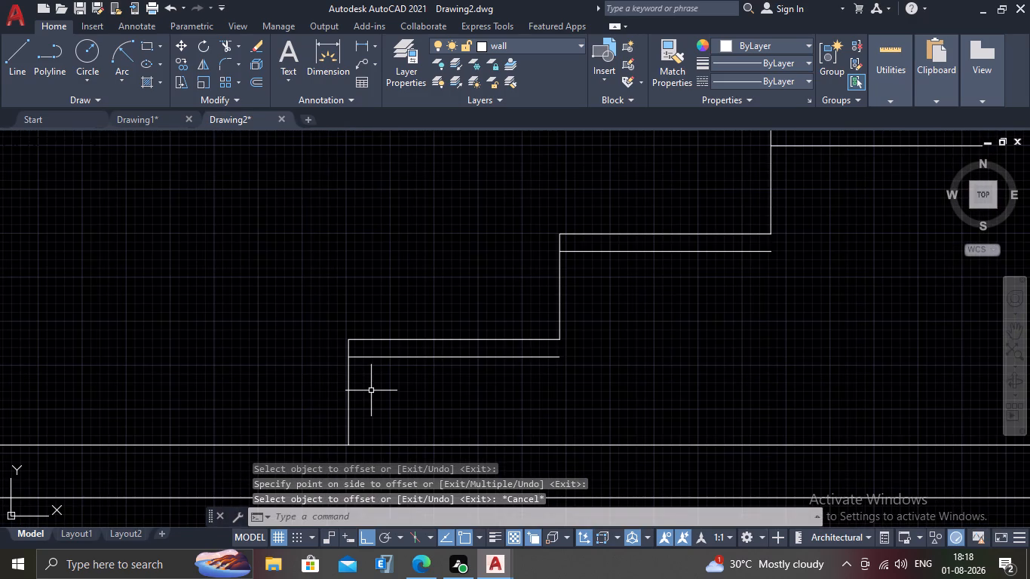
# Fillet the front ends of the top and bottom lines of the three lowest treads into rounded nosings.
pyautogui.press('f')
pyautogui.press('Return')
pyautogui.scroll(1, 369, 379)
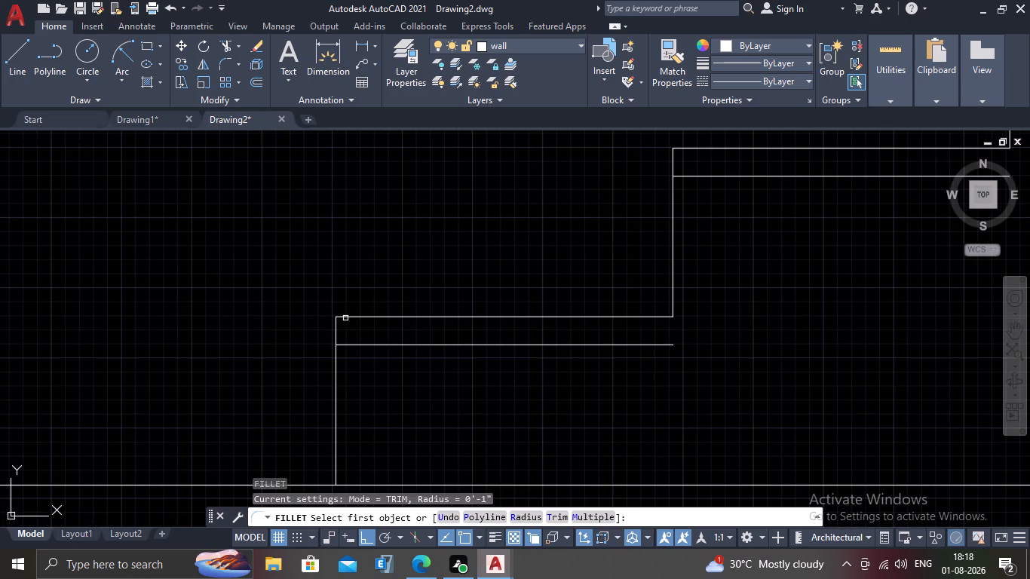
pyautogui.click(348, 318)
pyautogui.click(348, 347)
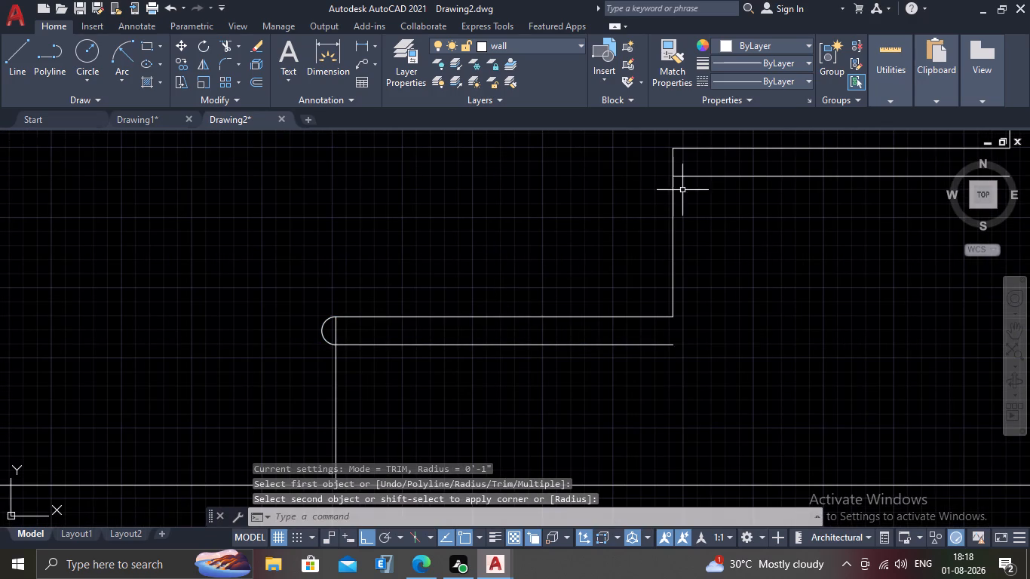
pyautogui.press('Return')
pyautogui.click(697, 149)
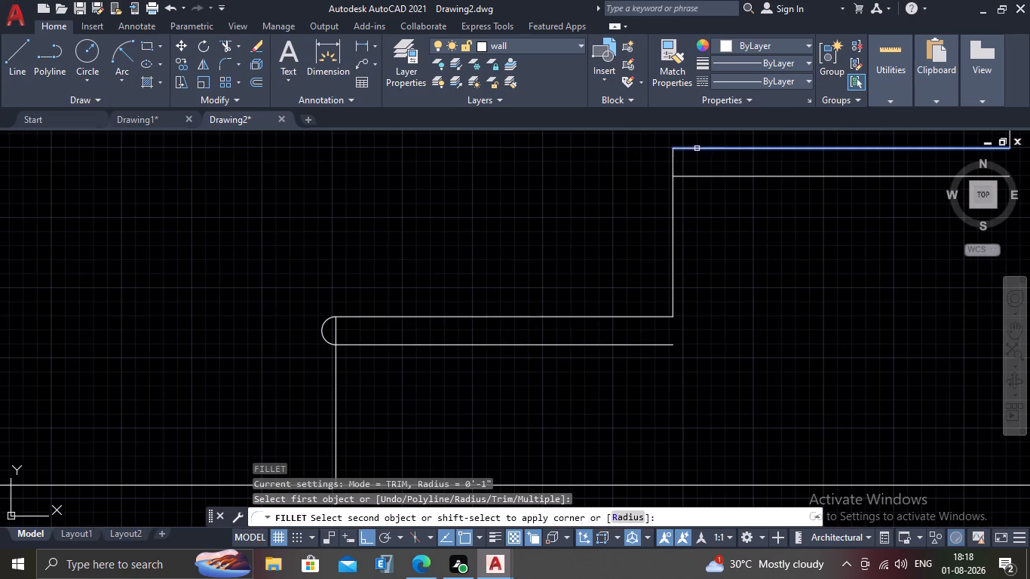
pyautogui.moveTo(691, 175); pyautogui.dragTo(688, 182)
pyautogui.scroll(-2, 646, 237)
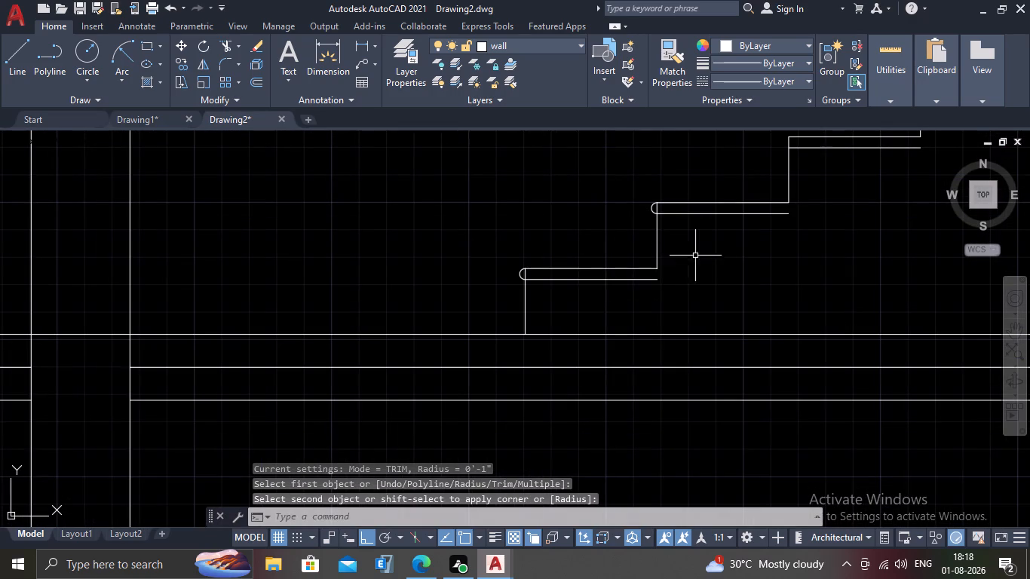
pyautogui.moveTo(835, 244); pyautogui.dragTo(670, 297, button='middle')
pyautogui.press('Return')
pyautogui.scroll(2, 676, 111)
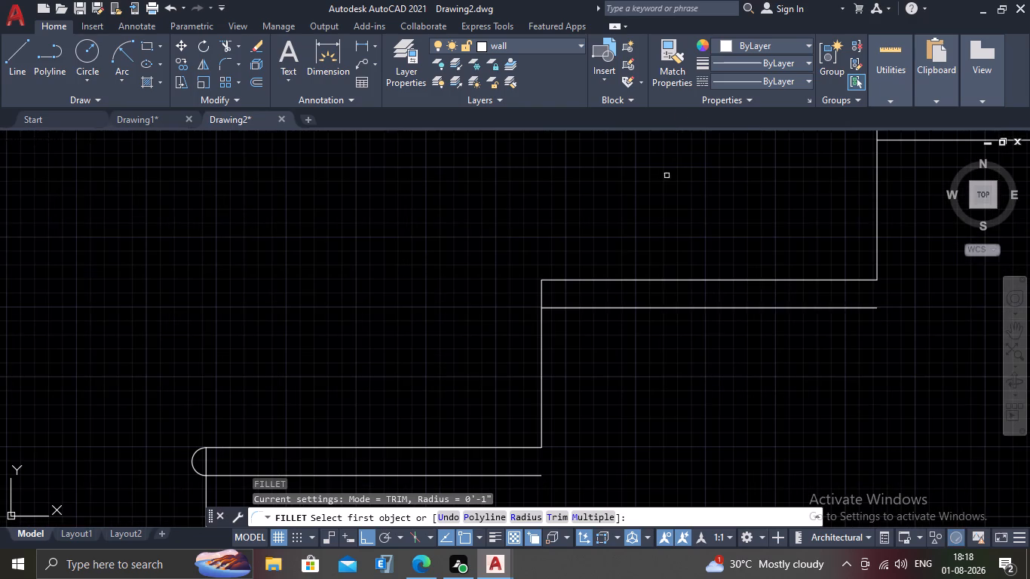
pyautogui.click(566, 279)
pyautogui.click(567, 309)
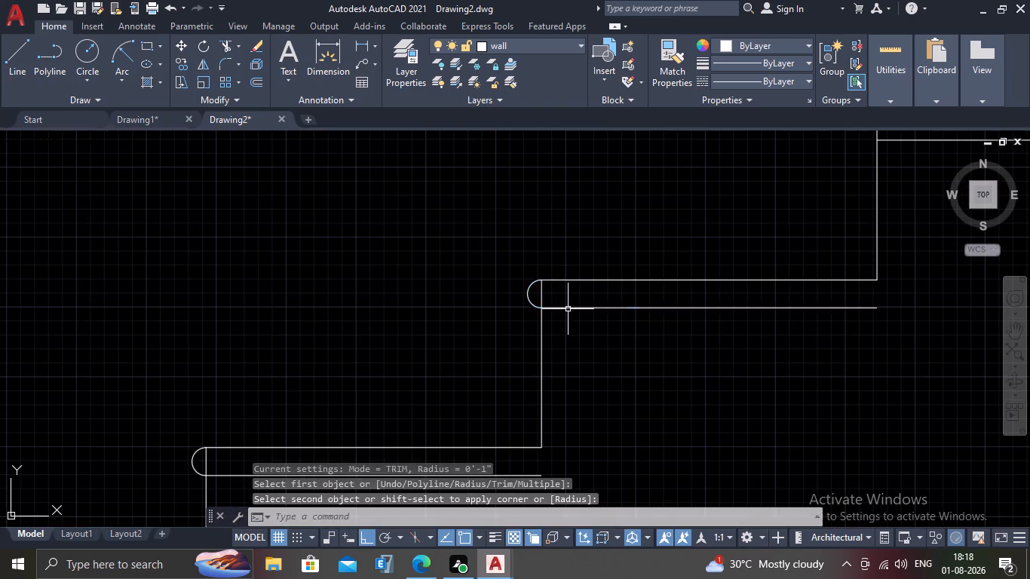
# Fillet the top and bottom lines at the front of the fifth and fourth treads into rounded nosings.
pyautogui.scroll(-2, 569, 309)
pyautogui.moveTo(775, 263); pyautogui.dragTo(603, 269, button='middle')
pyautogui.press('Return')
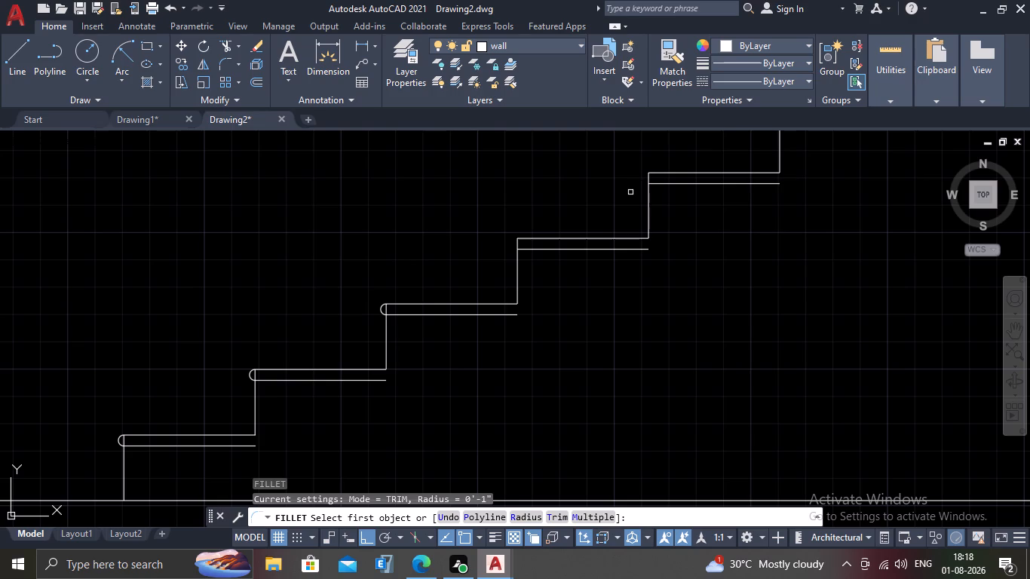
pyautogui.scroll(1, 654, 146)
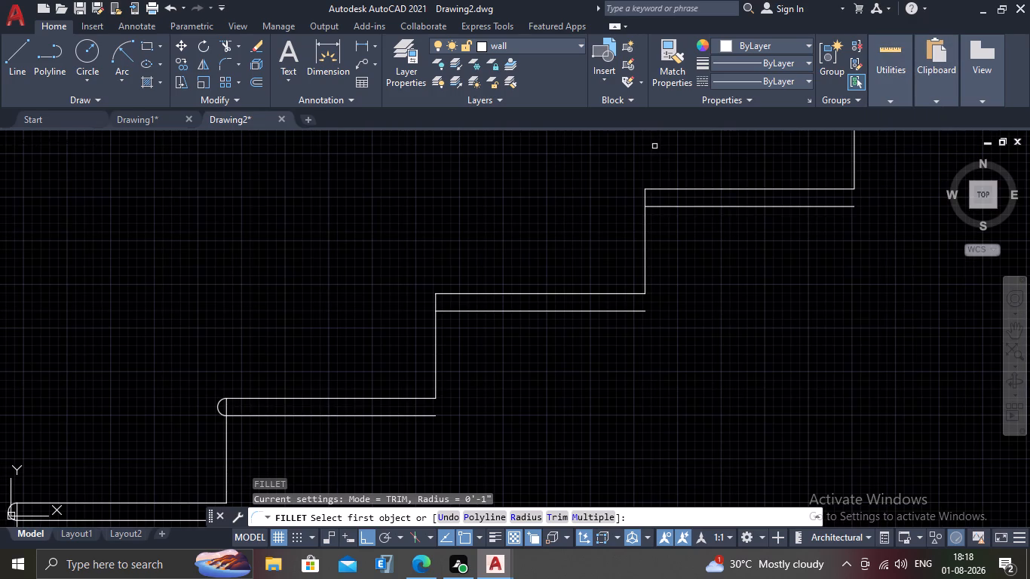
pyautogui.click(672, 186)
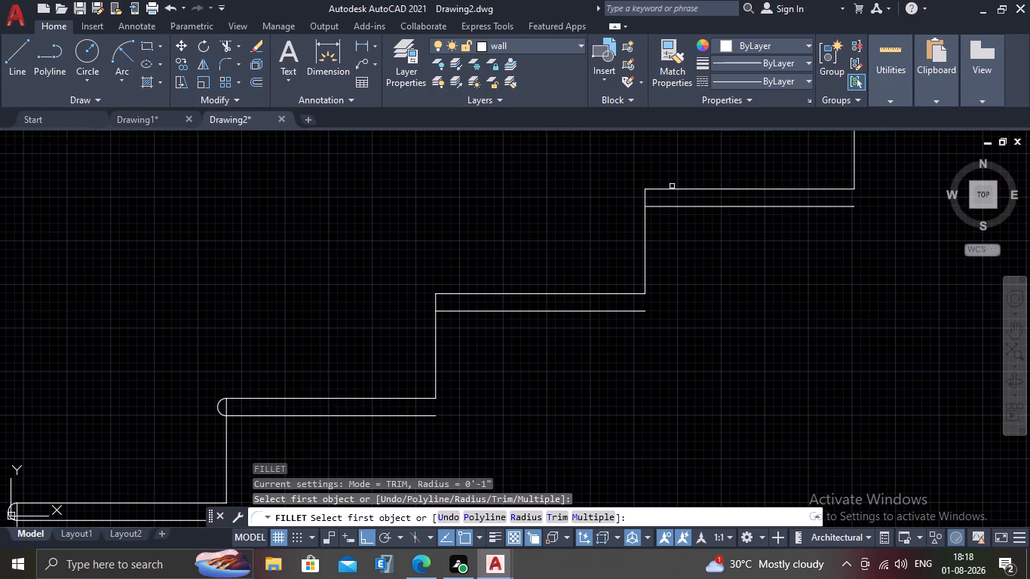
pyautogui.click(670, 205)
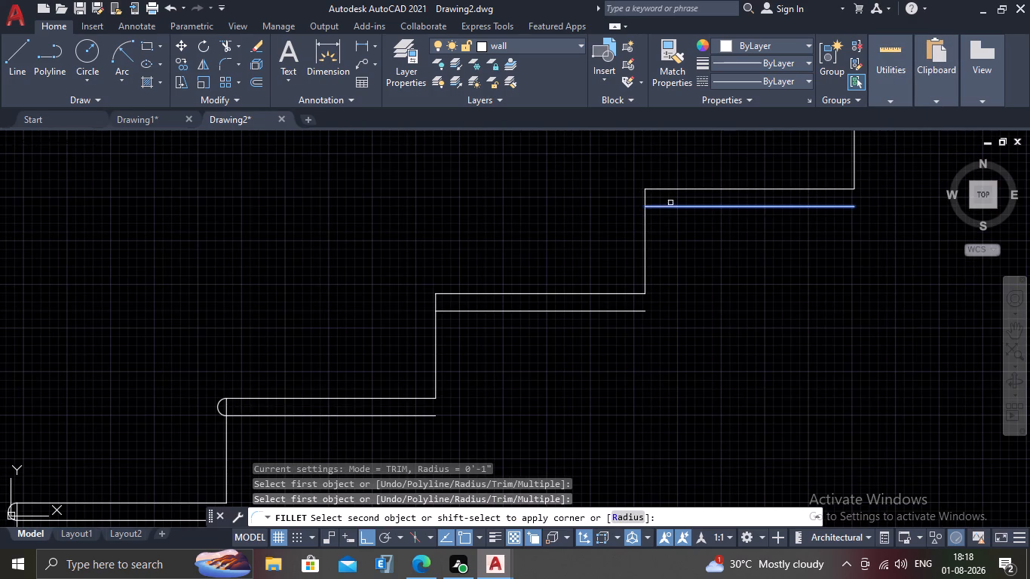
pyautogui.click(670, 188)
pyautogui.scroll(-1, 658, 192)
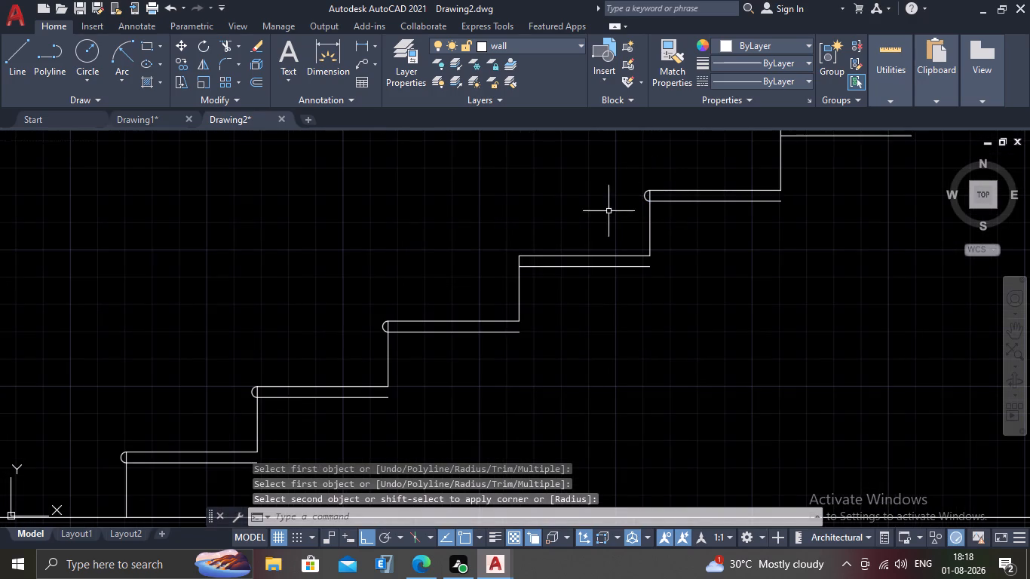
pyautogui.press('Return')
pyautogui.scroll(1, 539, 267)
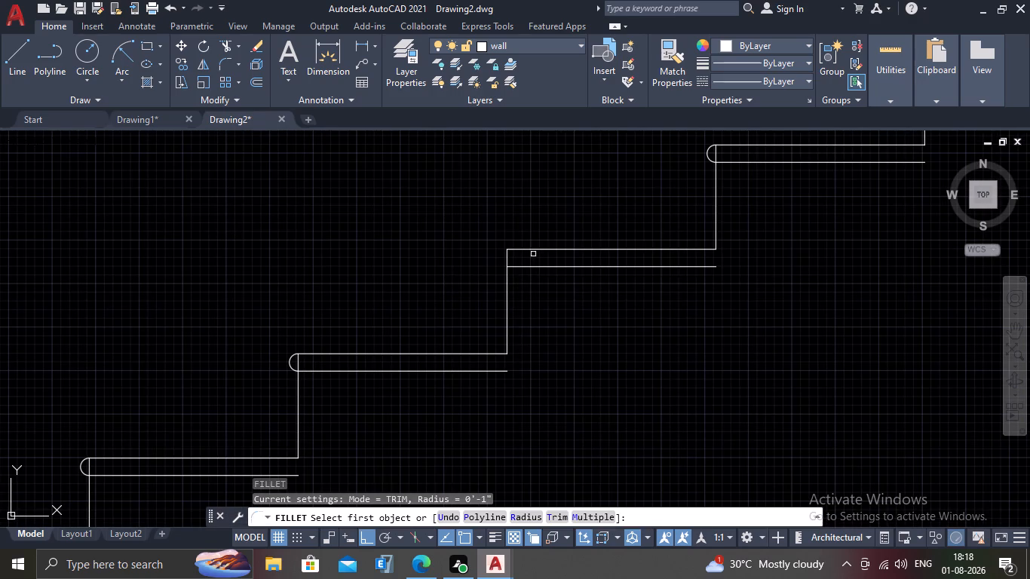
pyautogui.click(529, 249)
pyautogui.click(525, 268)
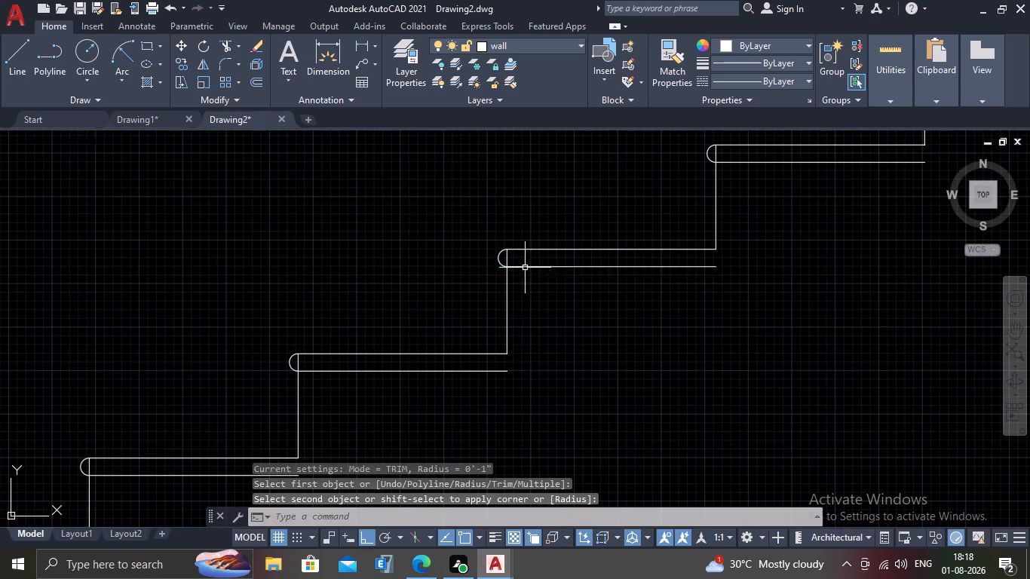
# Using Fillet's Multiple option, round the front ends of the sixth and seventh treads above the floor line.
pyautogui.scroll(-3, 519, 267)
pyautogui.scroll(2, 636, 219)
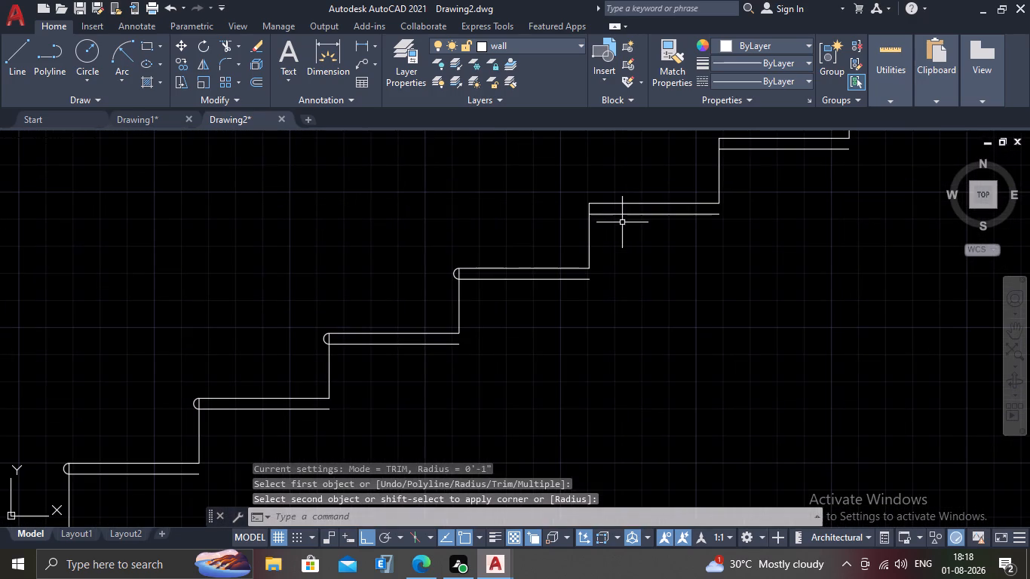
pyautogui.press('Return')
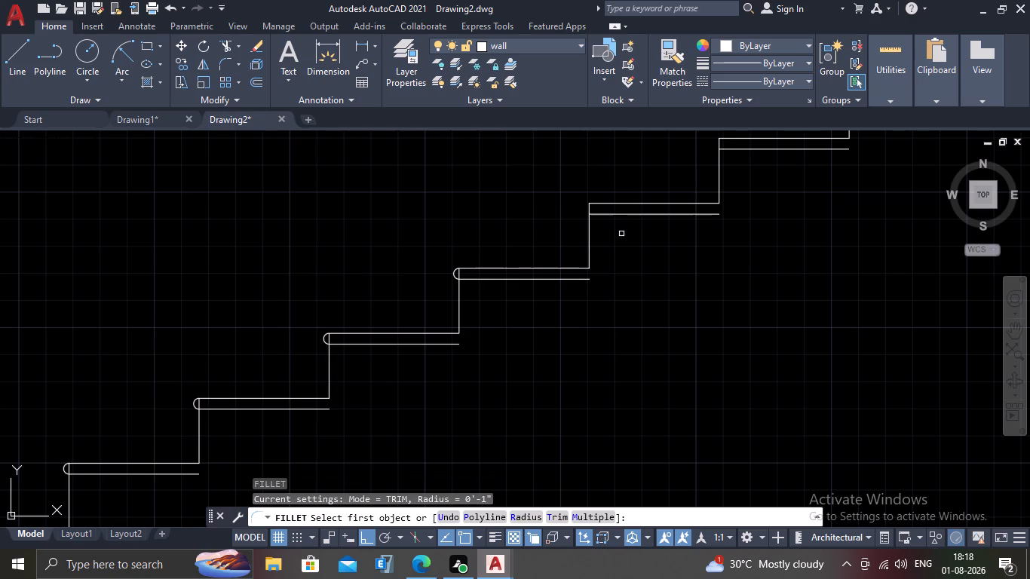
pyautogui.press('m')
pyautogui.press('Return')
pyautogui.click(603, 203)
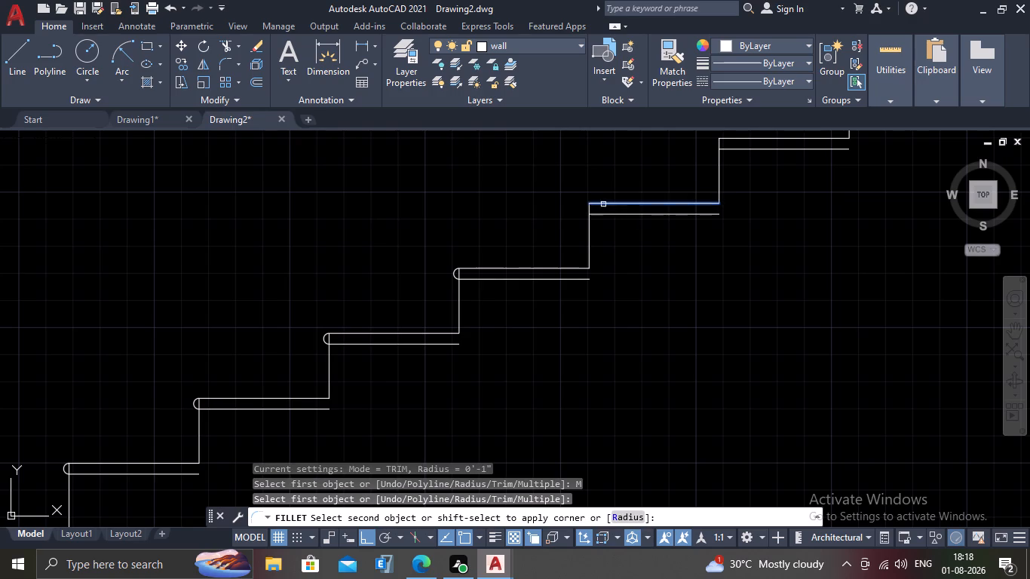
pyautogui.click(606, 215)
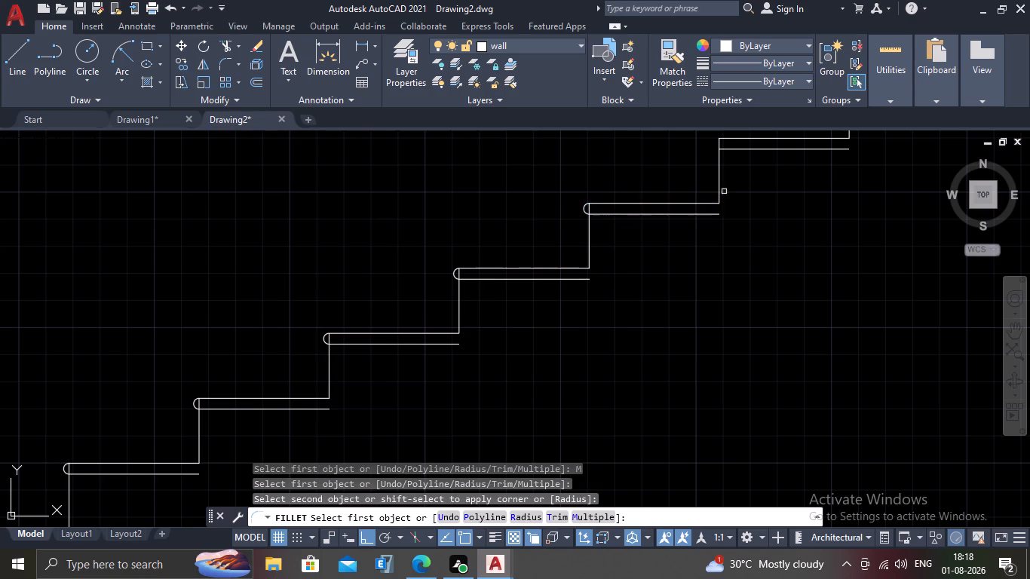
pyautogui.moveTo(734, 170); pyautogui.dragTo(685, 259, button='middle')
pyautogui.scroll(1, 686, 250)
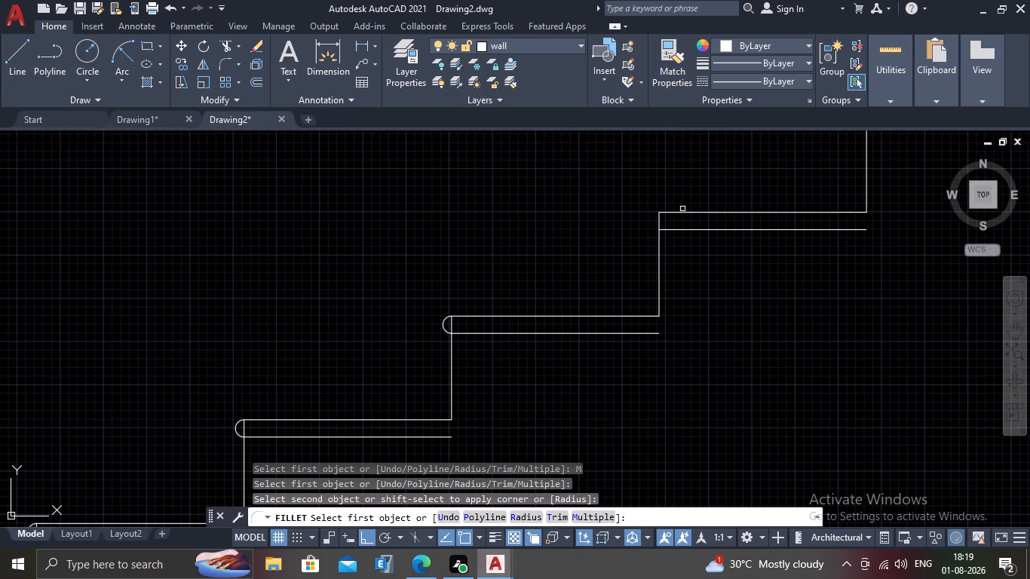
pyautogui.click(681, 213)
pyautogui.click(674, 231)
# Fillet the front ends of the eighth tread, the ninth tread and the landing into rounded nosings.
pyautogui.scroll(-2, 671, 235)
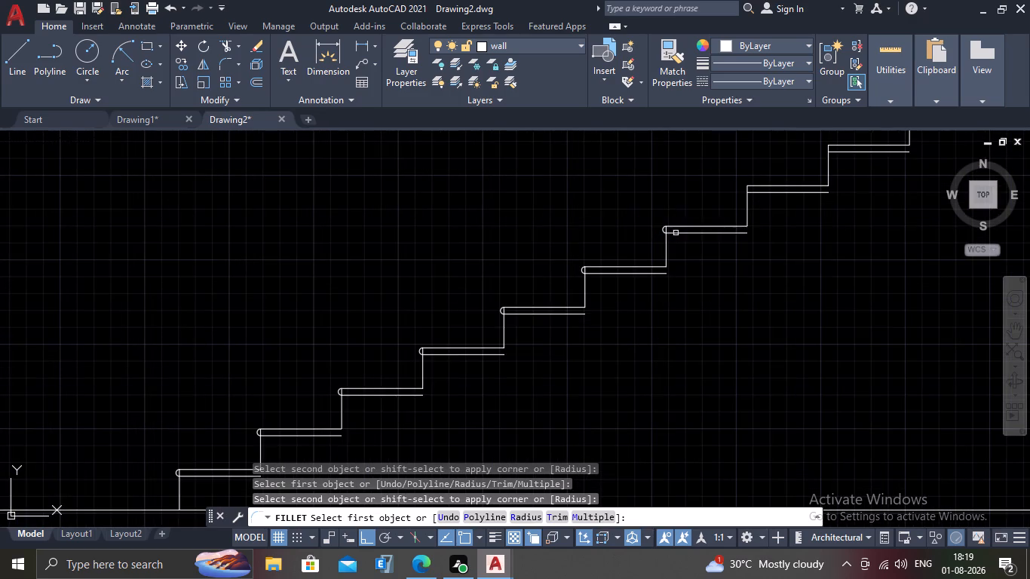
pyautogui.scroll(2, 793, 160)
pyautogui.click(691, 225)
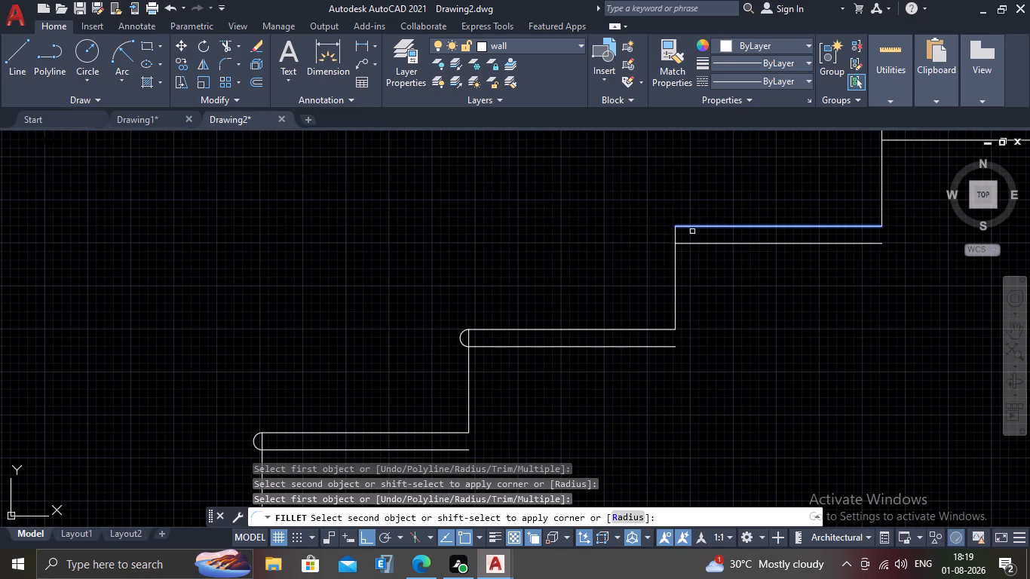
pyautogui.click(690, 243)
pyautogui.scroll(-3, 676, 252)
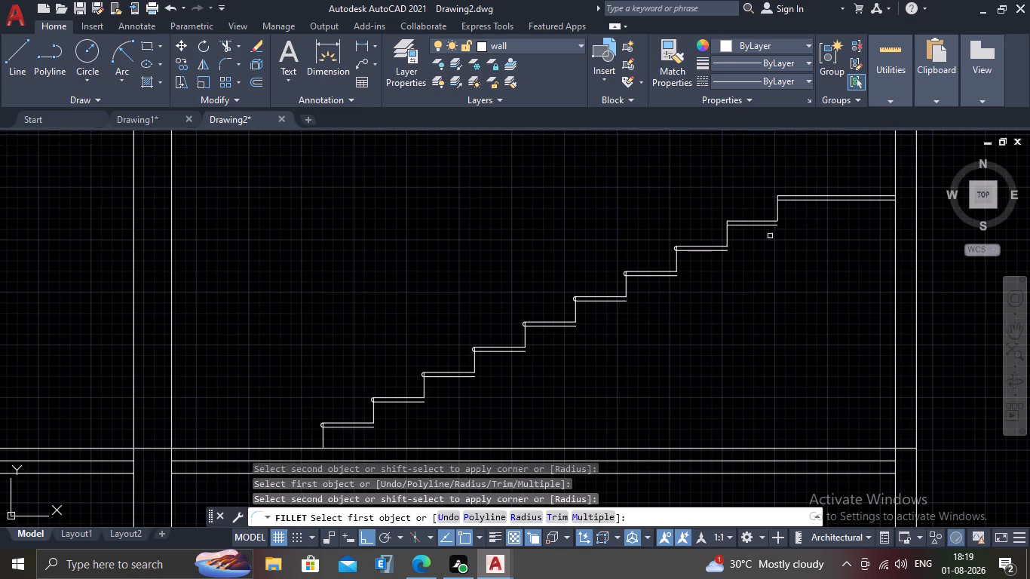
pyautogui.scroll(2, 765, 237)
pyautogui.scroll(2, 690, 193)
pyautogui.click(679, 204)
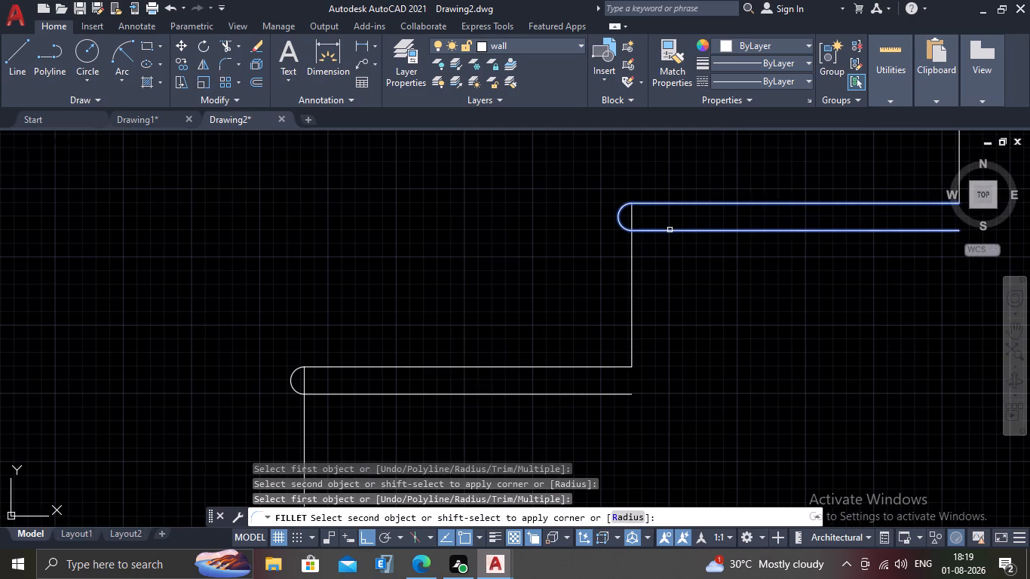
pyautogui.click(670, 230)
pyautogui.scroll(-3, 668, 230)
pyautogui.scroll(2, 783, 167)
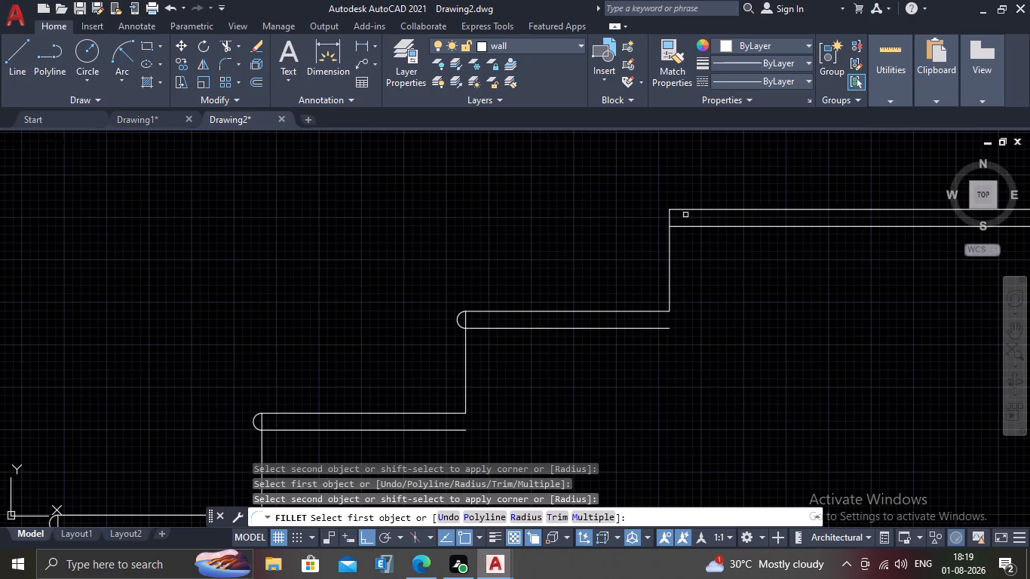
pyautogui.click(694, 210)
pyautogui.click(687, 228)
pyautogui.press('Escape')
# Trim away the riser segments inside the rounded nosings of the landing and the two treads just below it.
pyautogui.write('TR')
pyautogui.press('Return')
pyautogui.scroll(1, 664, 210)
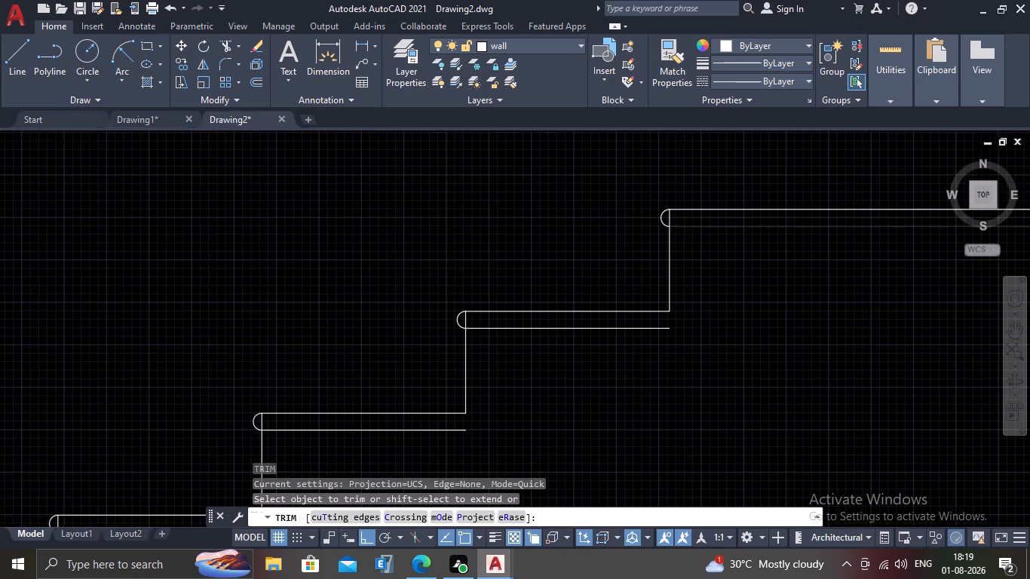
pyautogui.scroll(1, 664, 210)
pyautogui.click(677, 226)
pyautogui.scroll(-1, 613, 259)
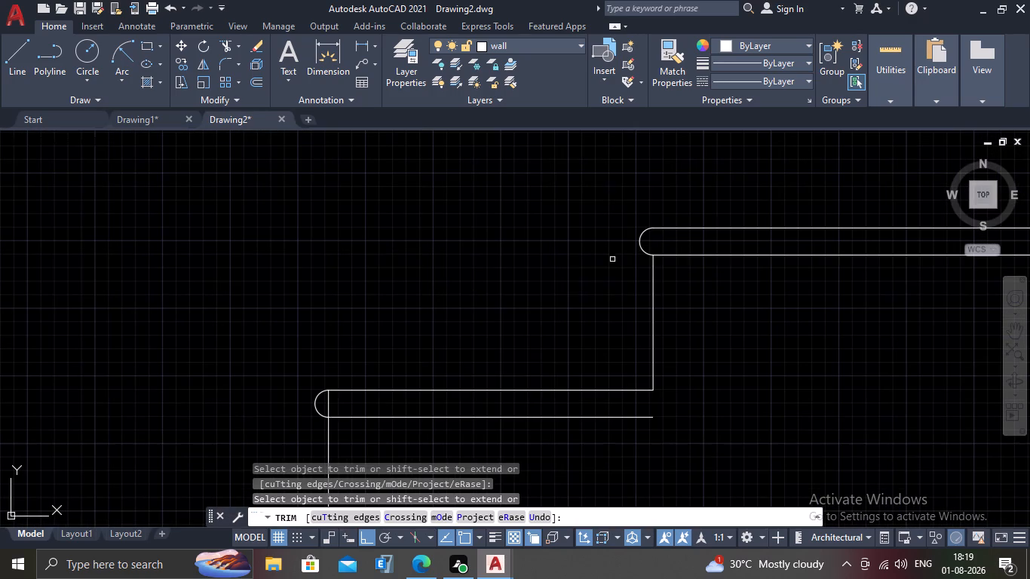
pyautogui.scroll(2, 321, 419)
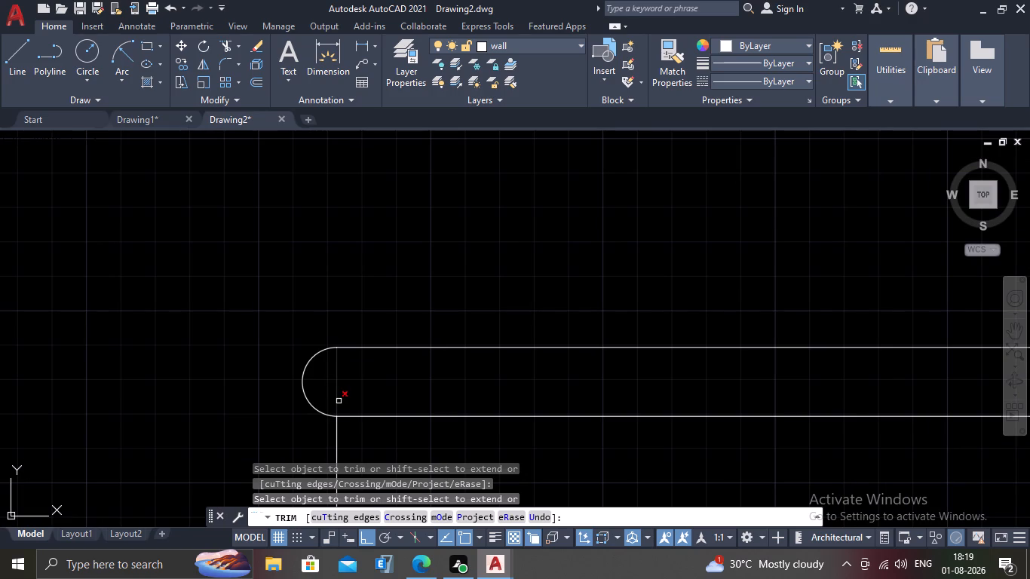
pyautogui.click(339, 400)
pyautogui.scroll(-4, 385, 366)
pyautogui.moveTo(369, 388); pyautogui.dragTo(480, 301, button='middle')
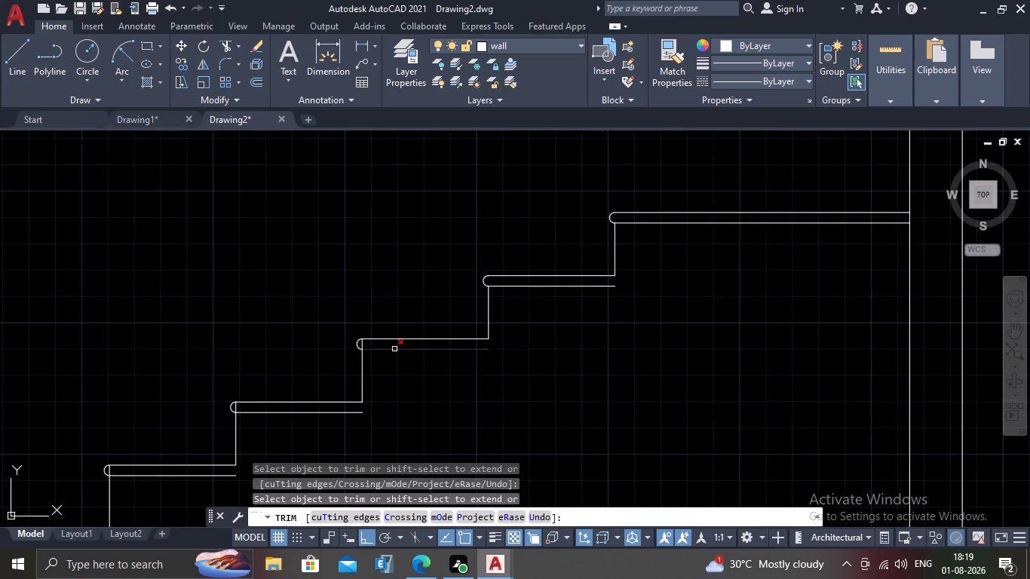
pyautogui.scroll(3, 367, 349)
pyautogui.click(359, 349)
# Trim the riser segments inside the nosings of the seventh, sixth and fifth treads above the floor line.
pyautogui.scroll(-3, 394, 328)
pyautogui.moveTo(371, 385); pyautogui.dragTo(532, 283, button='middle')
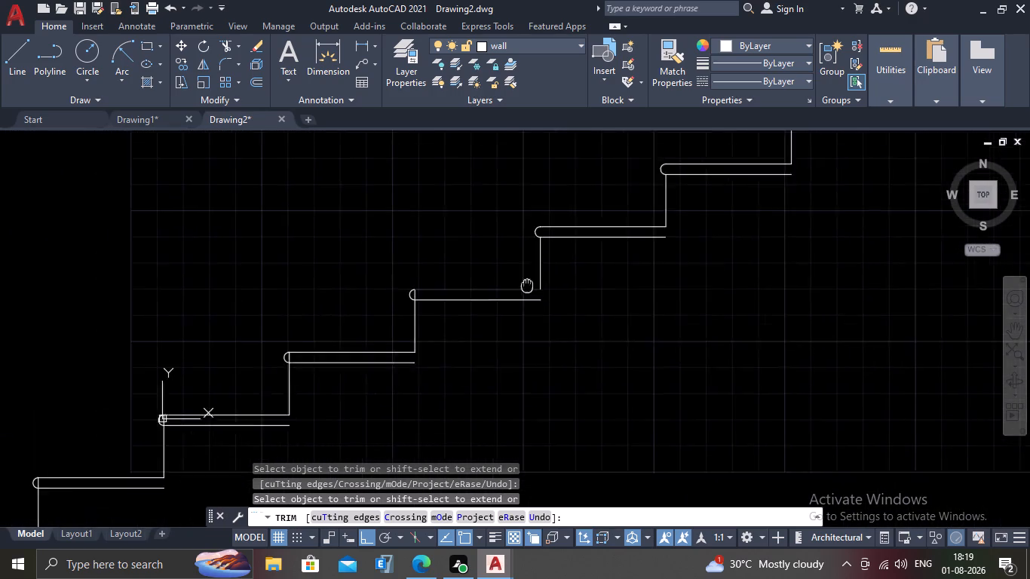
pyautogui.moveTo(532, 283); pyautogui.dragTo(541, 279, button='middle')
pyautogui.scroll(3, 354, 343)
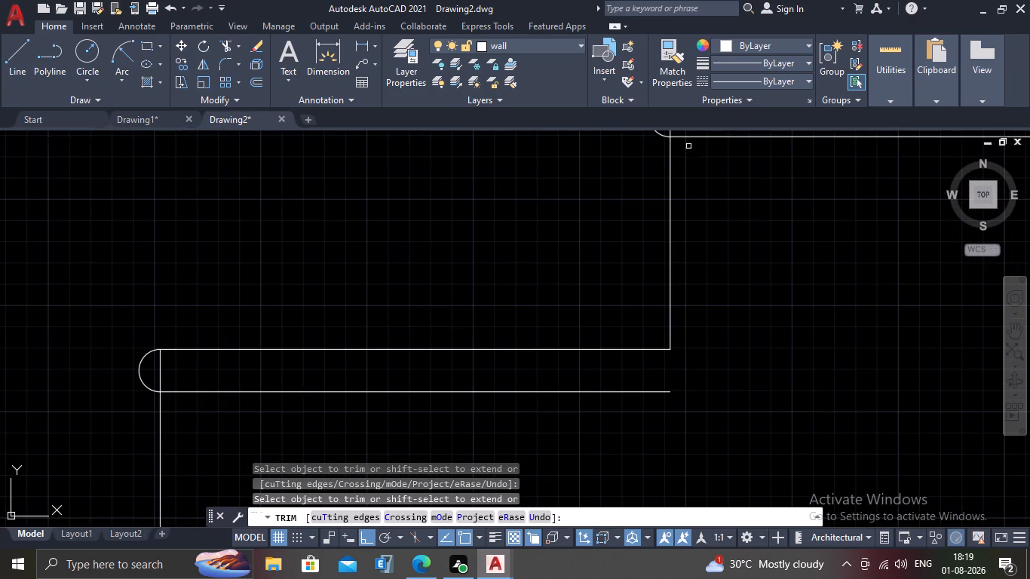
pyautogui.moveTo(688, 146); pyautogui.dragTo(703, 224, button='middle')
pyautogui.click(683, 199)
pyautogui.scroll(-3, 470, 320)
pyautogui.scroll(2, 379, 384)
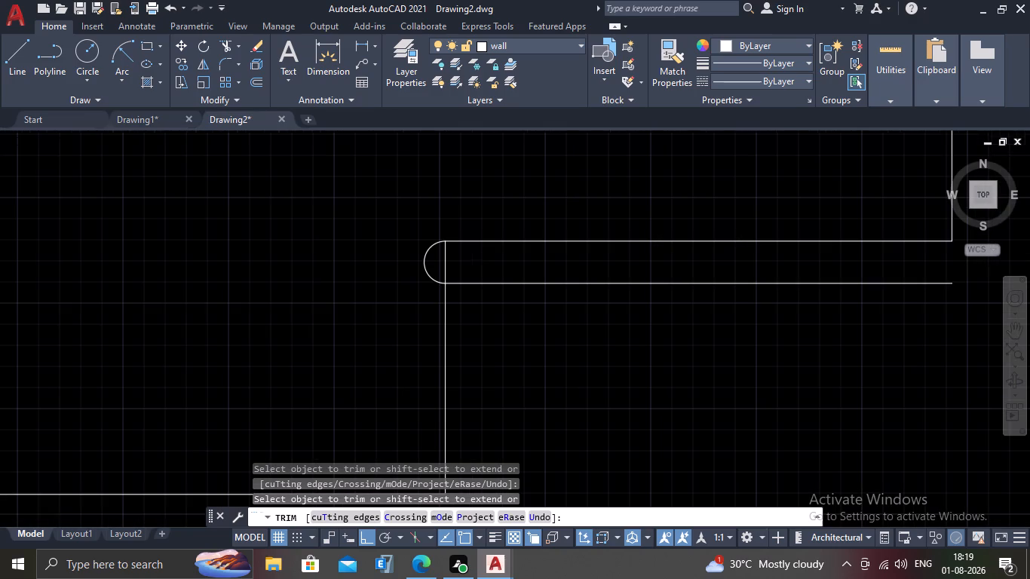
pyautogui.scroll(1, 379, 384)
pyautogui.click(449, 261)
pyautogui.click(443, 264)
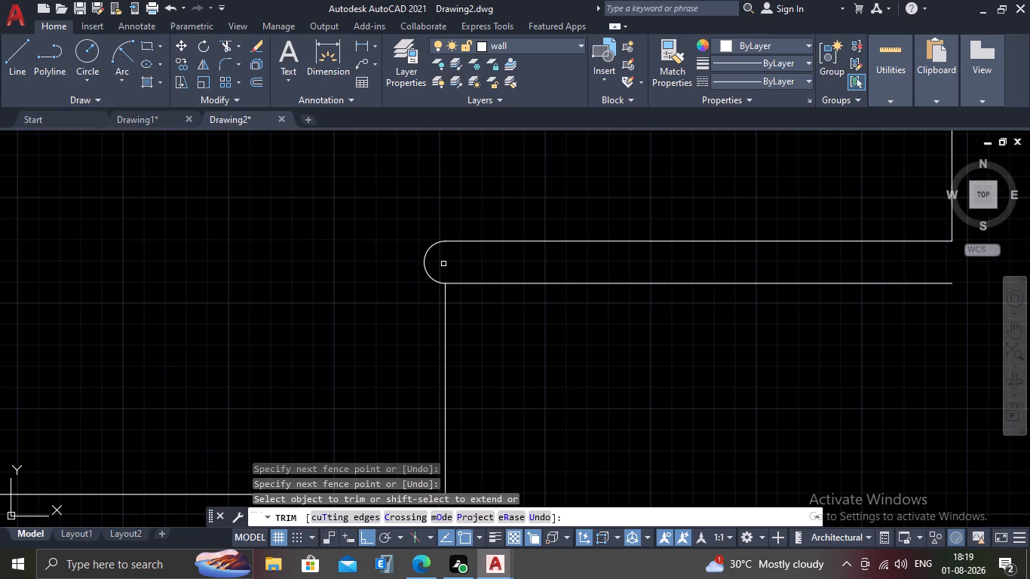
pyautogui.scroll(-3, 447, 264)
pyautogui.scroll(2, 339, 332)
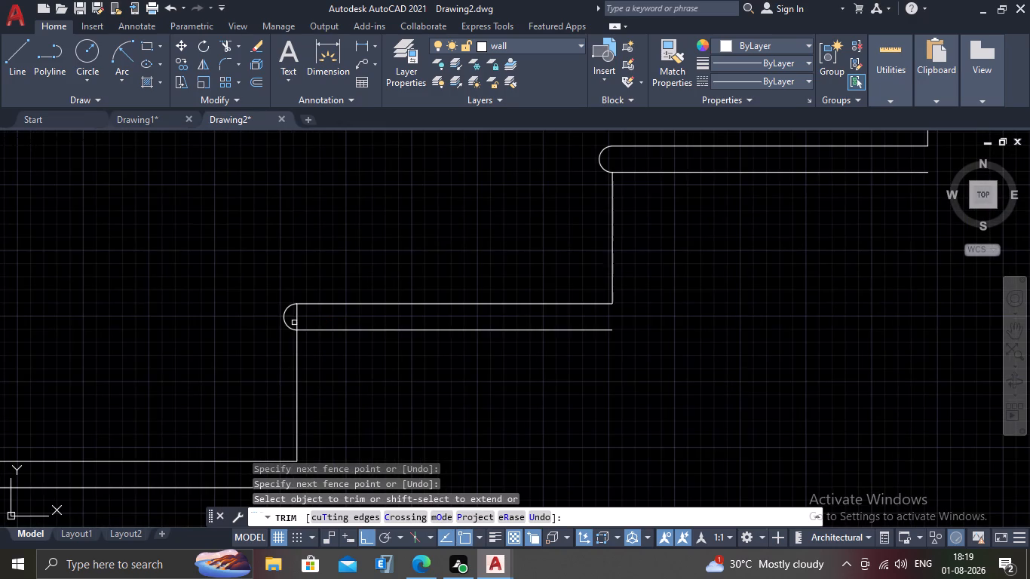
pyautogui.scroll(2, 293, 322)
pyautogui.click(302, 317)
# Trim the riser segments inside the rounded nosings of the fourth, third, second and first treads above the floor line.
pyautogui.scroll(-4, 326, 330)
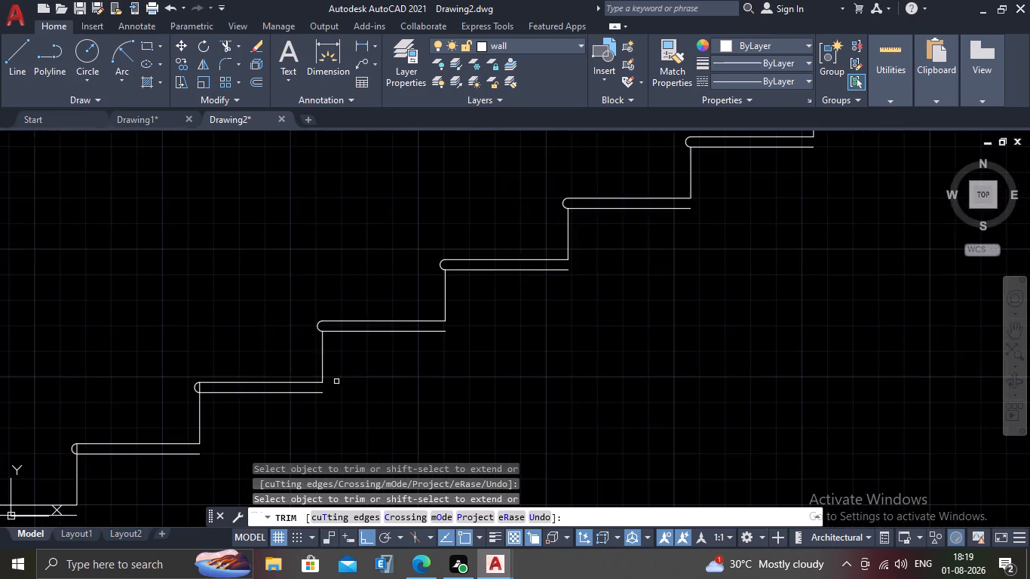
pyautogui.moveTo(339, 381); pyautogui.dragTo(432, 267, button='middle')
pyautogui.scroll(3, 331, 290)
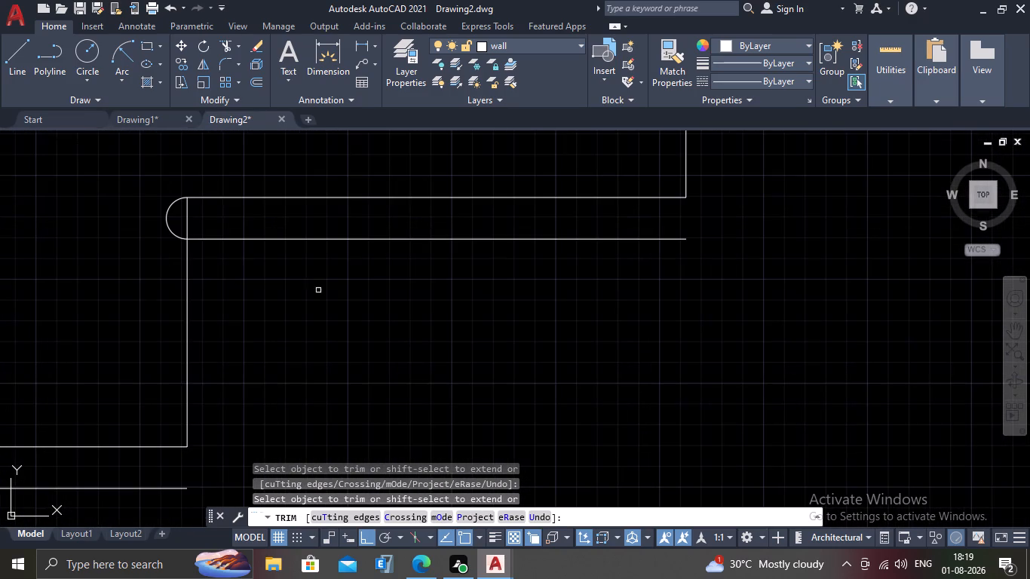
pyautogui.click(185, 222)
pyautogui.scroll(-3, 215, 256)
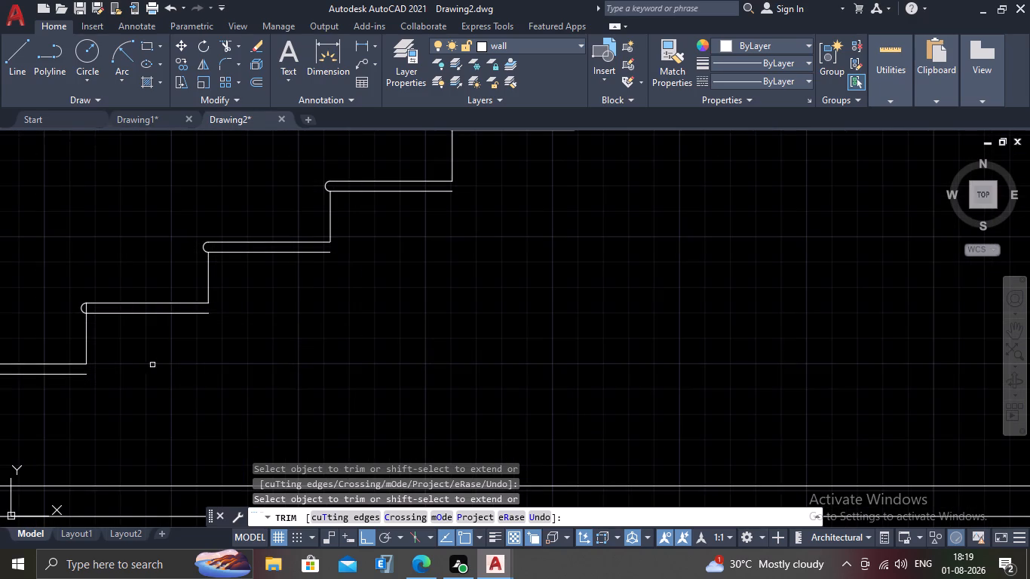
pyautogui.scroll(3, 72, 317)
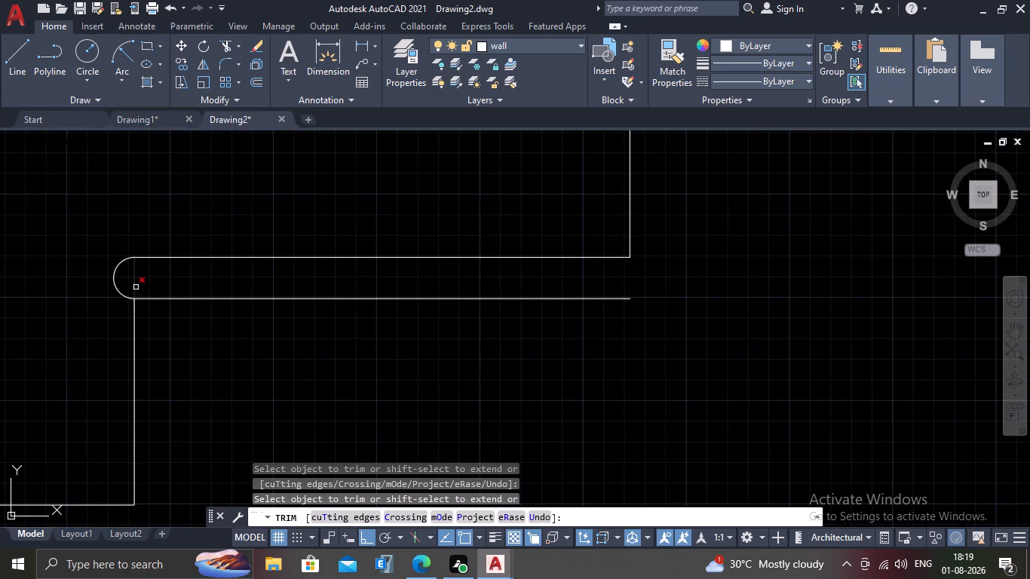
pyautogui.click(136, 287)
pyautogui.scroll(-3, 138, 289)
pyautogui.moveTo(97, 362); pyautogui.dragTo(336, 316, button='middle')
pyautogui.scroll(2, 219, 287)
pyautogui.click(308, 321)
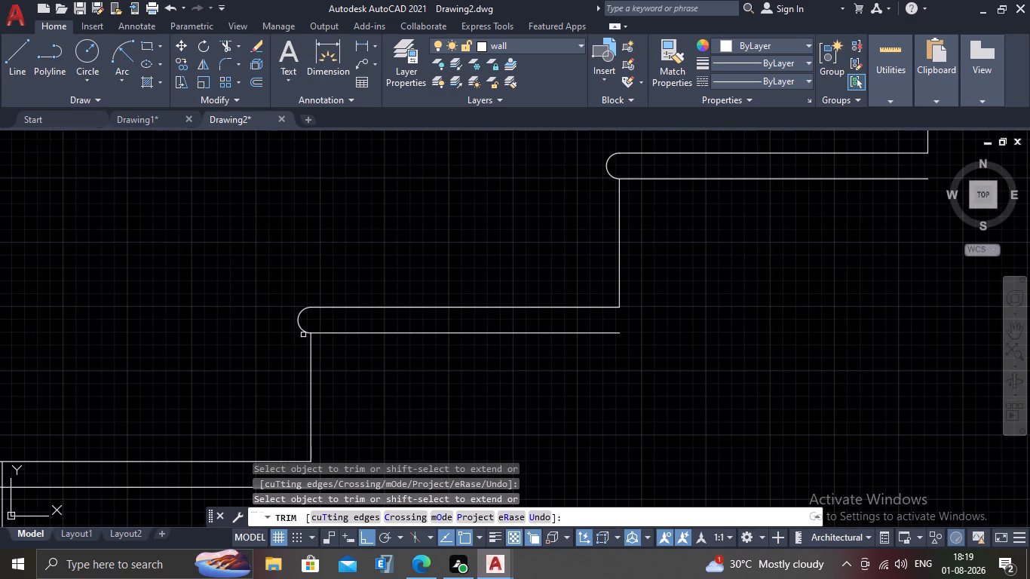
pyautogui.scroll(-2, 302, 335)
pyautogui.moveTo(287, 346); pyautogui.dragTo(361, 266, button='middle')
pyautogui.scroll(2, 289, 316)
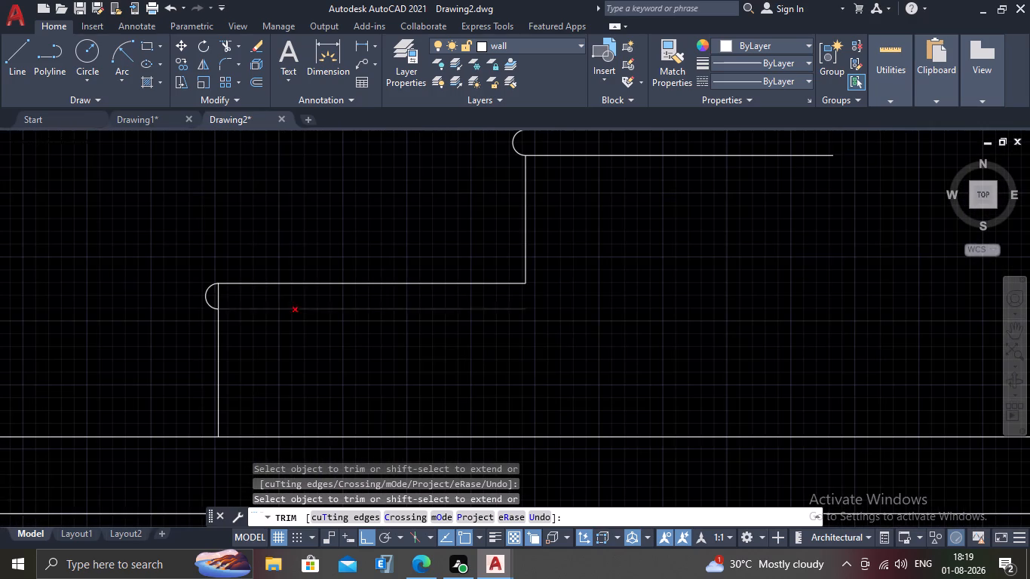
pyautogui.click(219, 300)
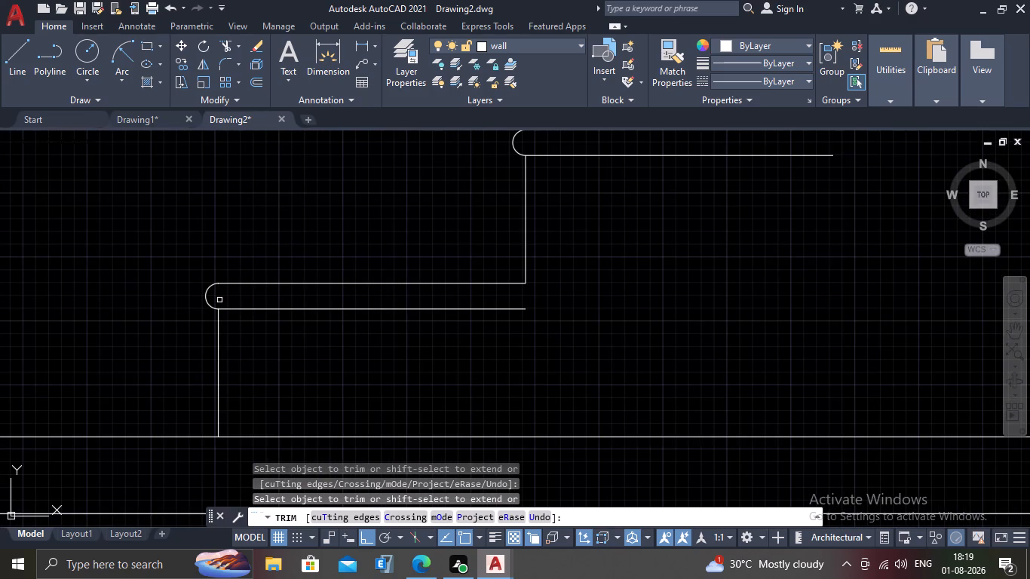
pyautogui.press('Escape')
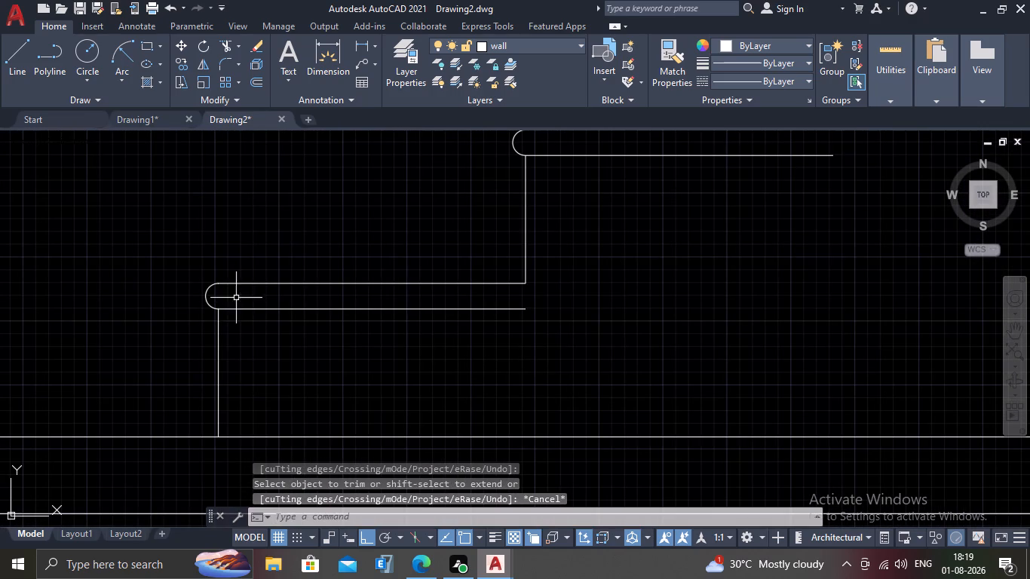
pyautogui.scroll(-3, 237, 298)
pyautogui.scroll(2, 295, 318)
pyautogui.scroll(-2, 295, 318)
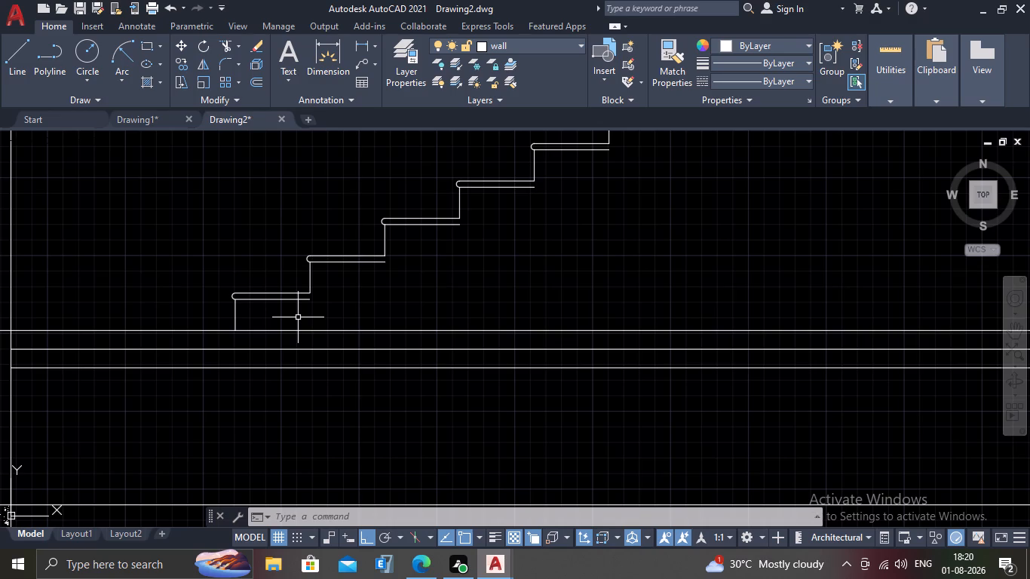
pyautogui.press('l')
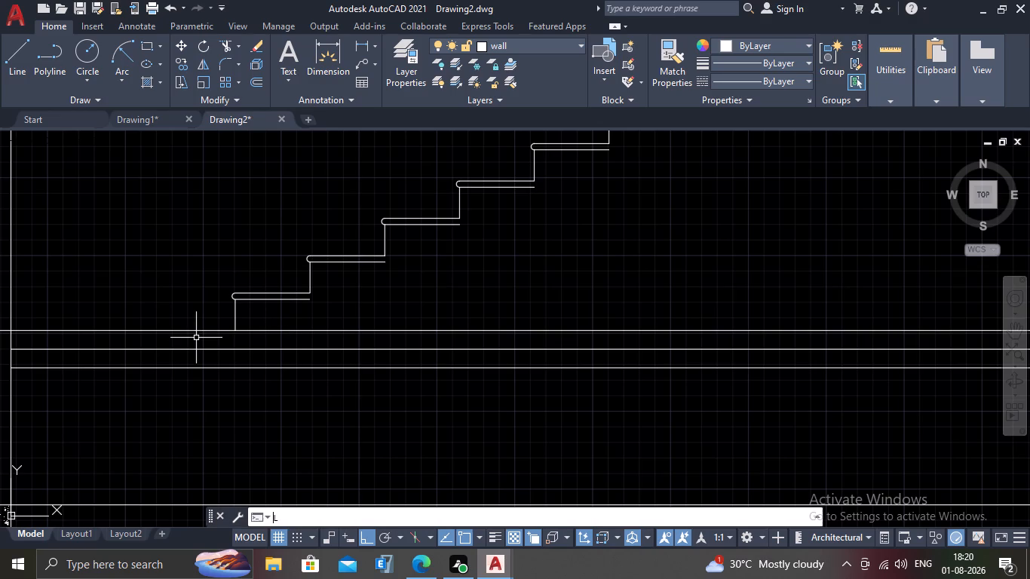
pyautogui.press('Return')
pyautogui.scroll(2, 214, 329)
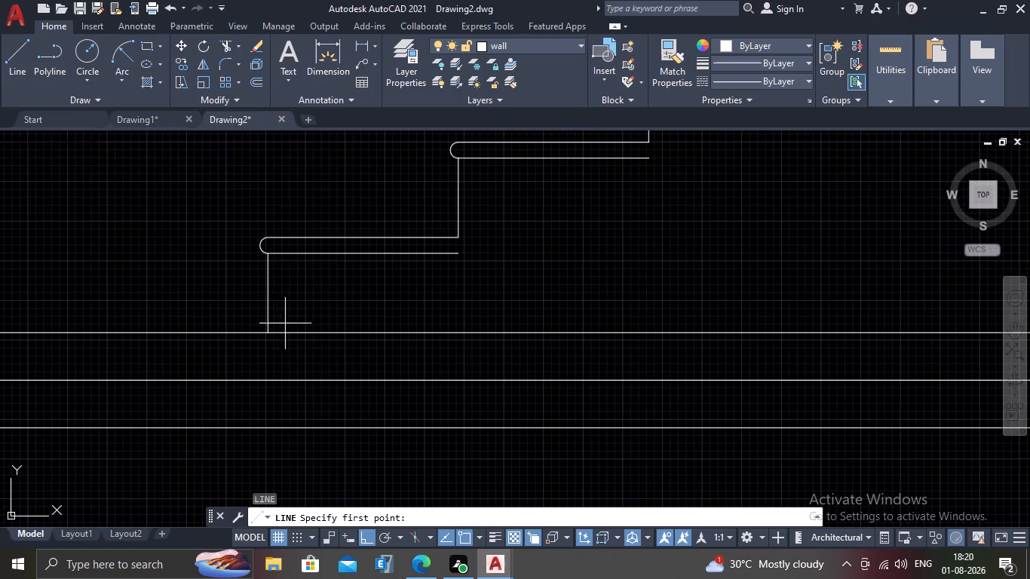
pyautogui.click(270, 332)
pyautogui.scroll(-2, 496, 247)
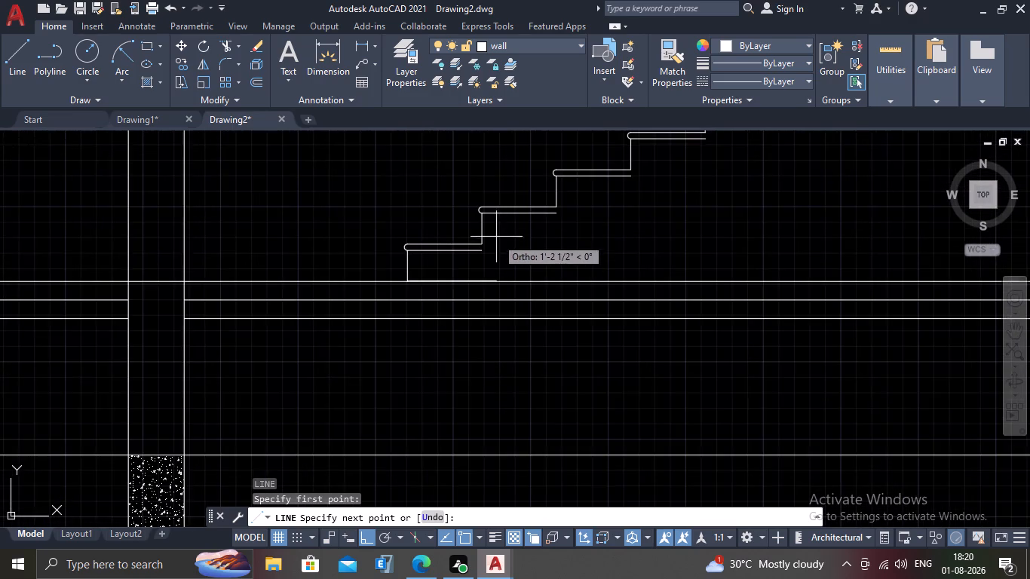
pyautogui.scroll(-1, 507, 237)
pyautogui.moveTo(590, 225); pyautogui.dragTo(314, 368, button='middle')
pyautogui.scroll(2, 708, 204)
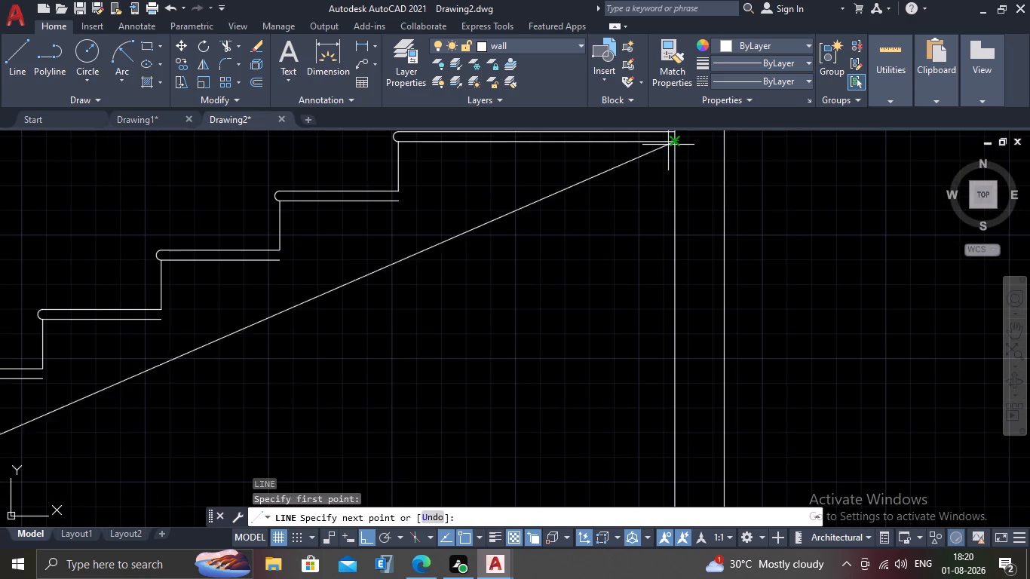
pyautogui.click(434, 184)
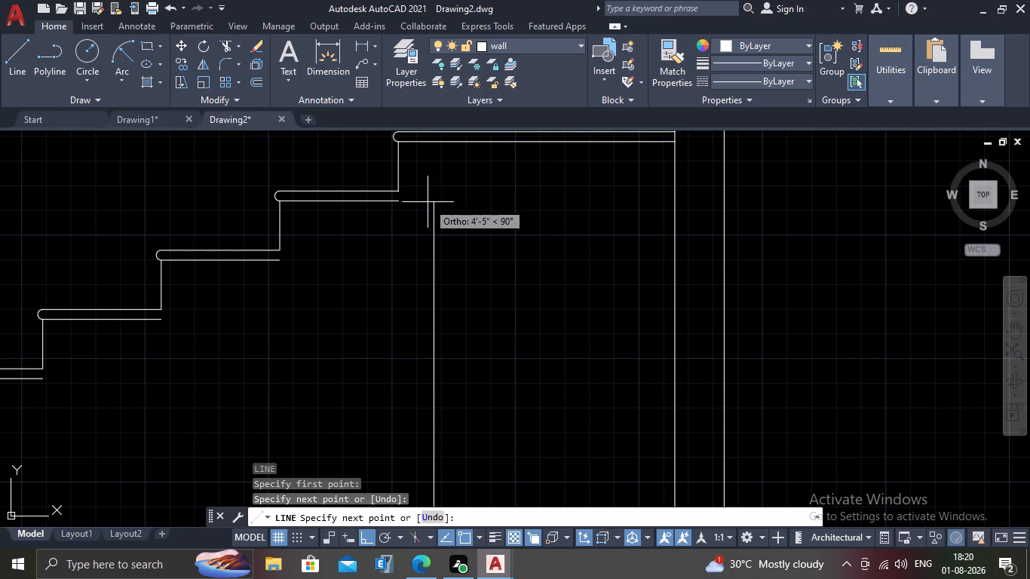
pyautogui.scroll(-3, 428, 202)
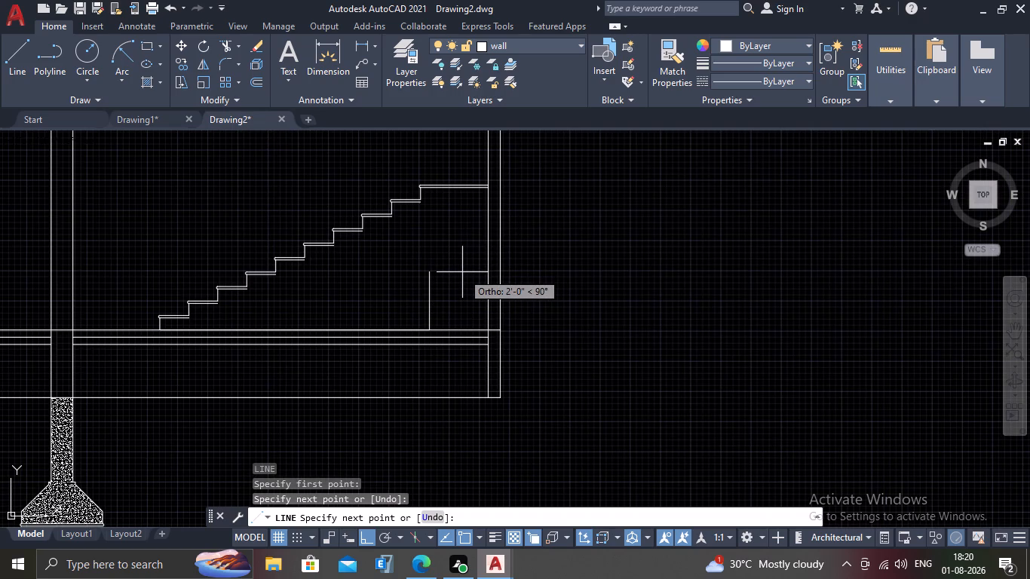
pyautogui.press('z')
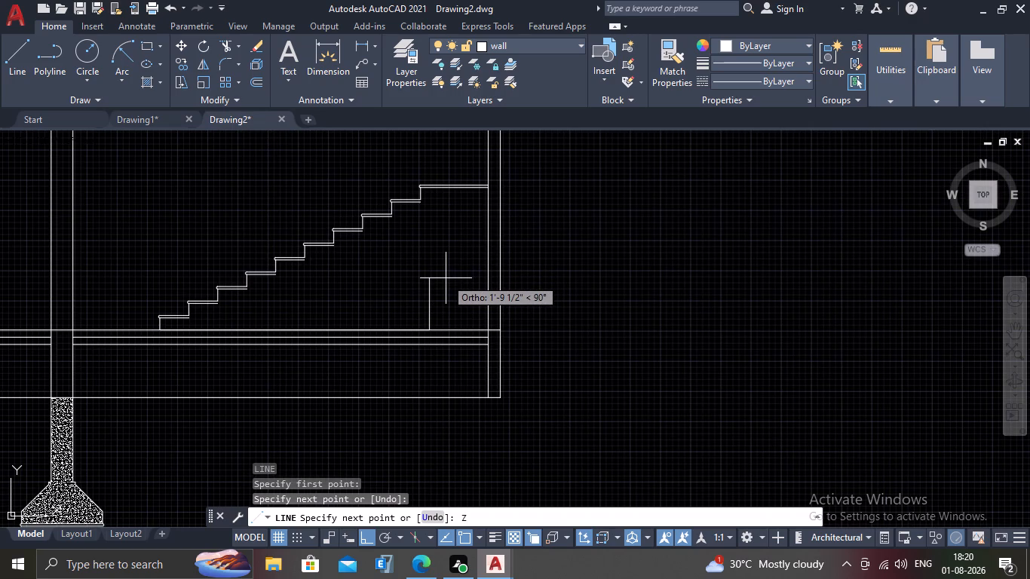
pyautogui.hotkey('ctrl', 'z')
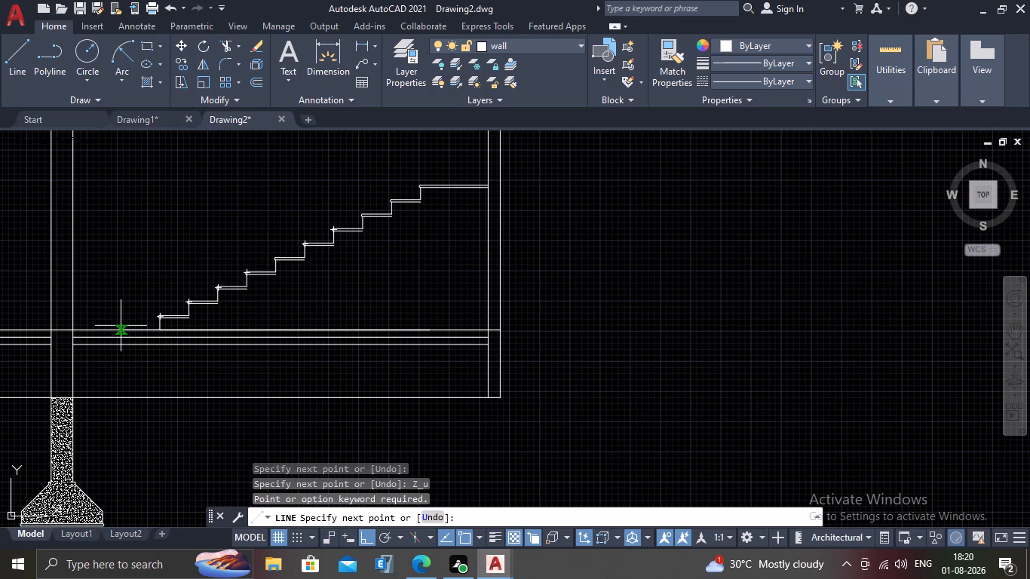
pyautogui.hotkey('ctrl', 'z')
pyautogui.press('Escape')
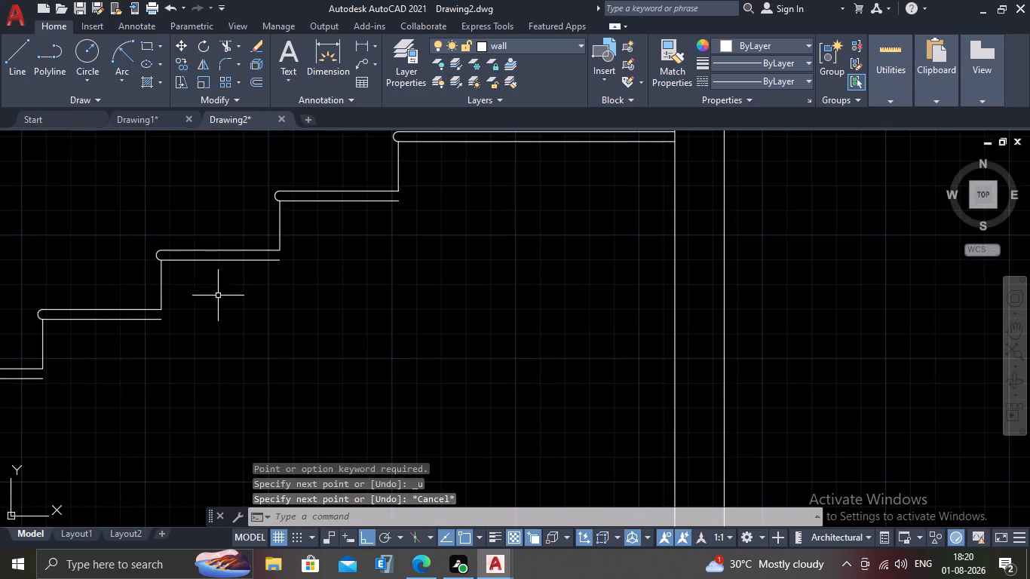
# Draw connected sloping lines from the bottom riser's base through the underside back corners of the first, second, third and fourth treads.
pyautogui.scroll(-3, 225, 323)
pyautogui.moveTo(200, 351); pyautogui.dragTo(319, 335, button='middle')
pyautogui.scroll(2, 64, 369)
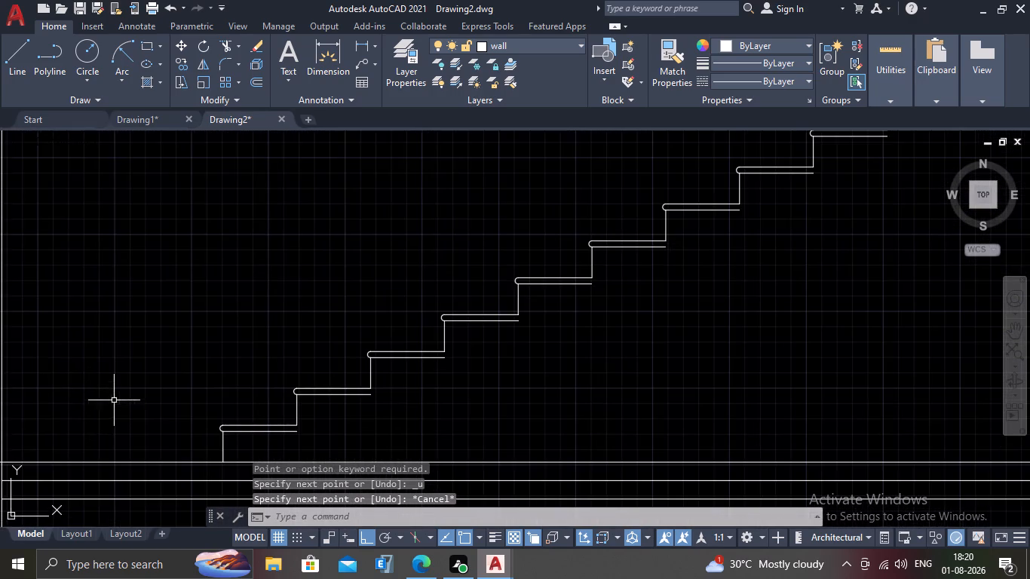
pyautogui.moveTo(119, 381); pyautogui.dragTo(158, 271, button='middle')
pyautogui.press('l')
pyautogui.press('Return')
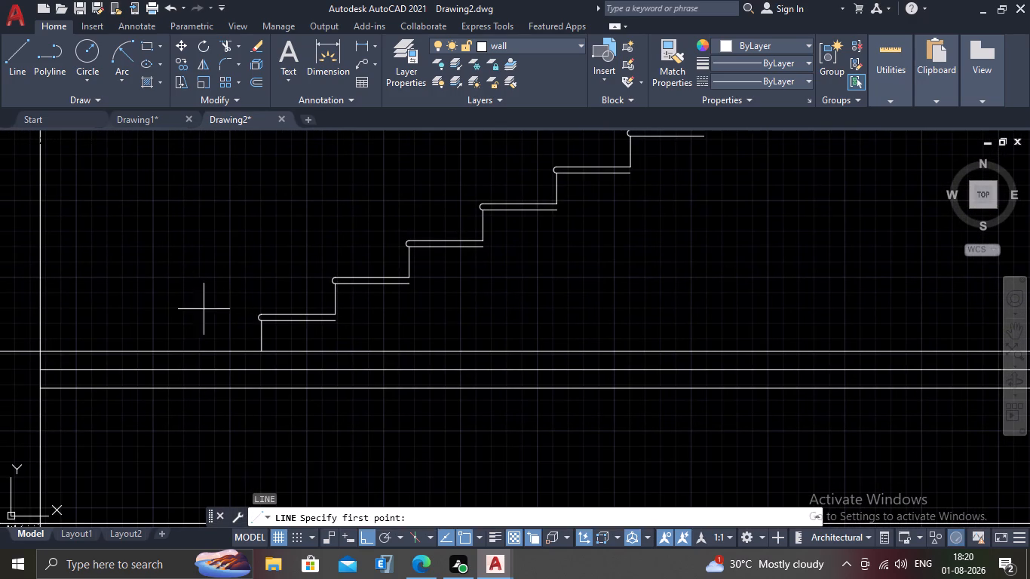
pyautogui.scroll(2, 248, 325)
pyautogui.moveTo(283, 393); pyautogui.dragTo(298, 390)
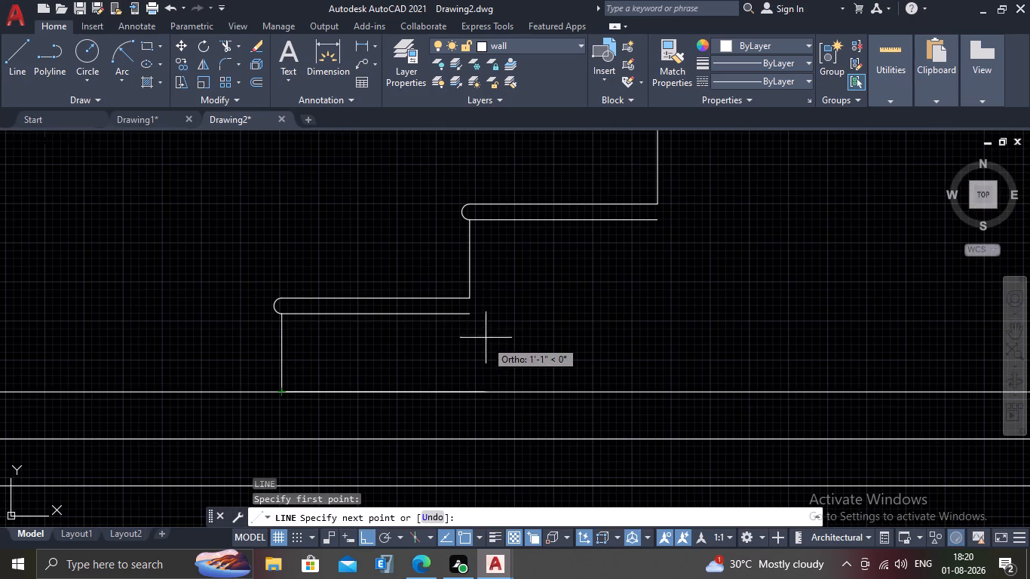
pyautogui.click(472, 319)
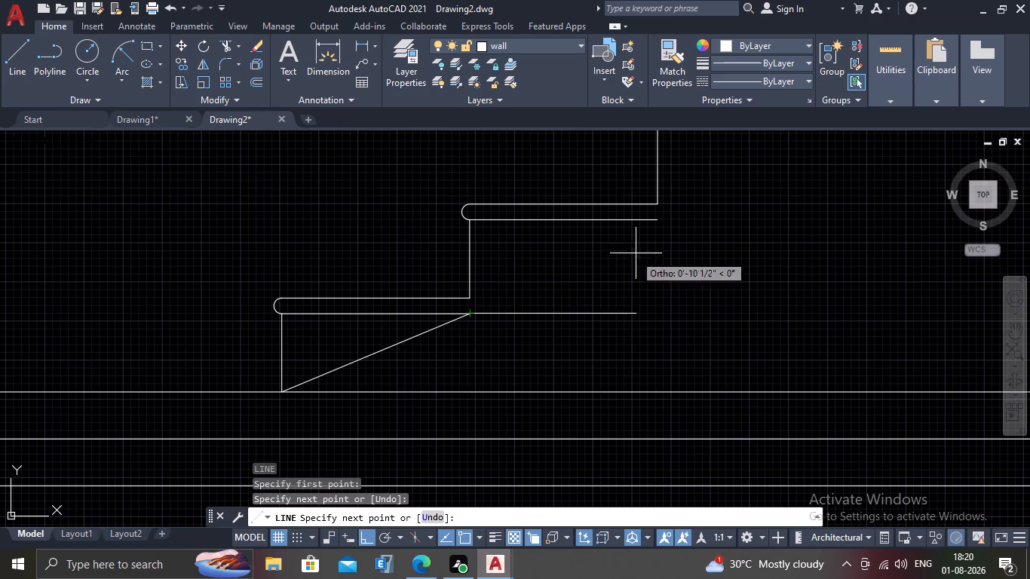
pyautogui.click(656, 222)
pyautogui.scroll(-2, 691, 189)
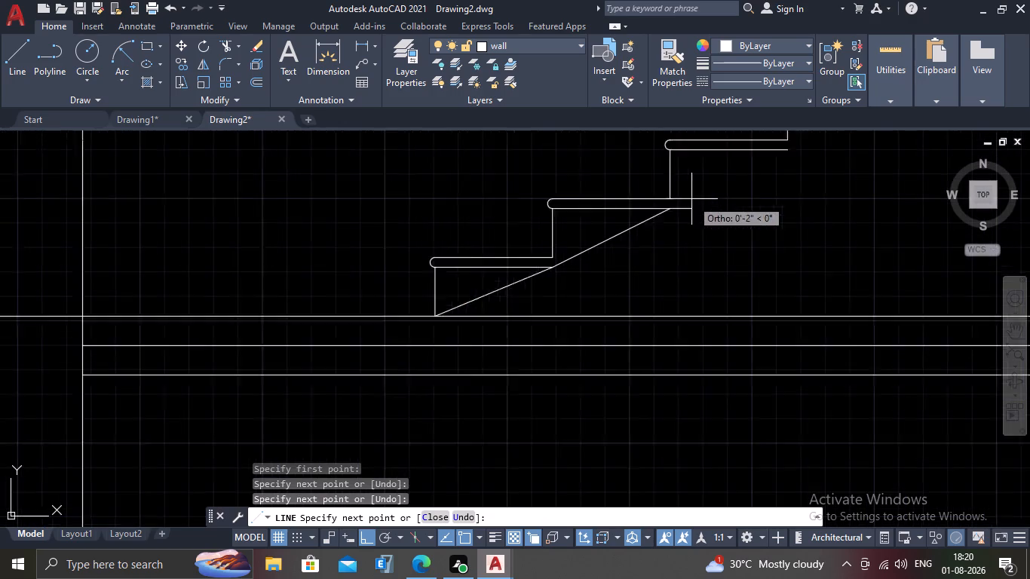
pyautogui.moveTo(695, 207); pyautogui.dragTo(474, 340, button='middle')
pyautogui.scroll(2, 498, 325)
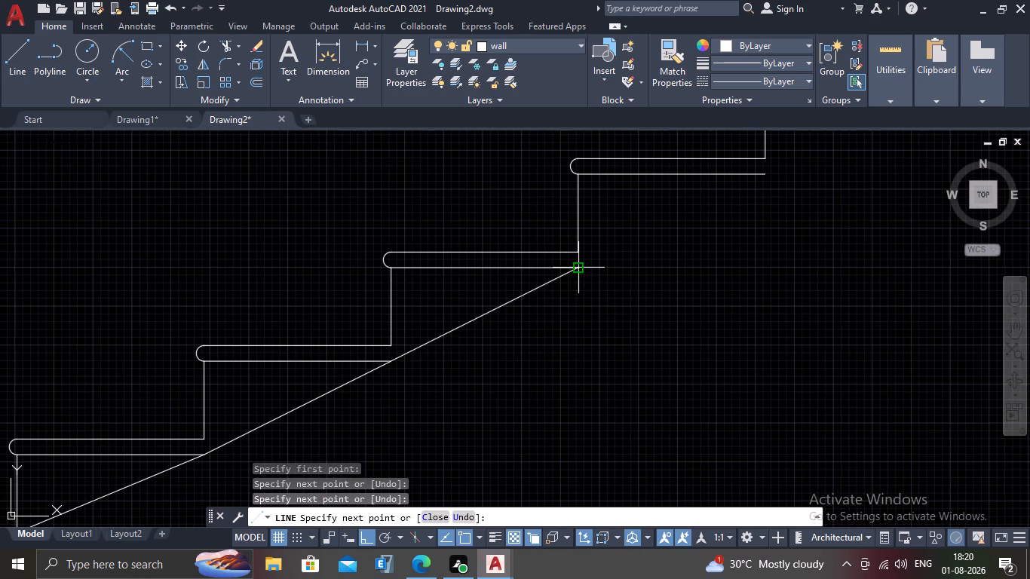
pyautogui.click(579, 271)
pyautogui.click(767, 175)
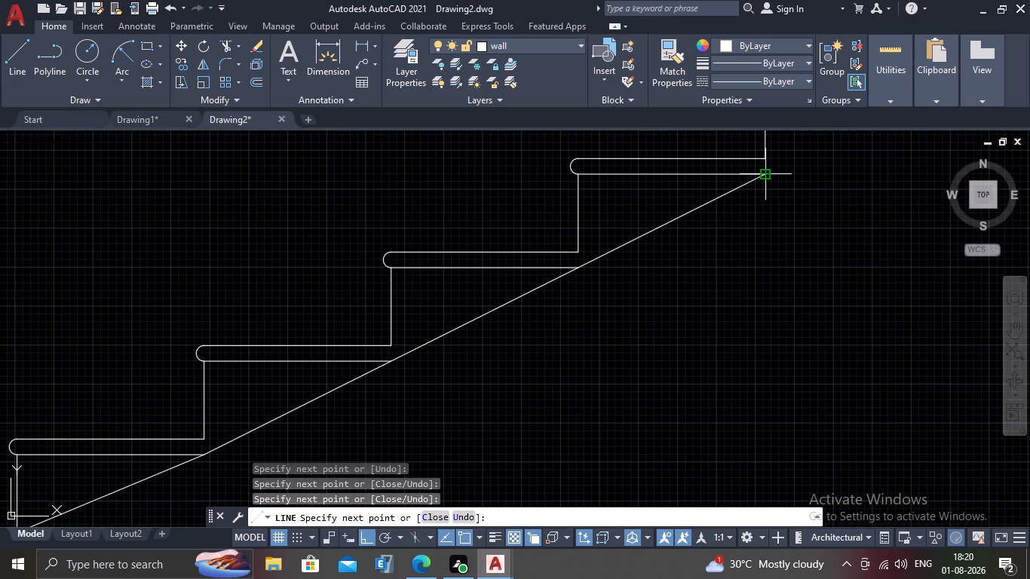
# Continue the sloping underside line through the seventh tread's back corner and end it at the ninth tread's back corner below the landing.
pyautogui.scroll(-2, 766, 176)
pyautogui.moveTo(800, 195); pyautogui.dragTo(350, 362, button='middle')
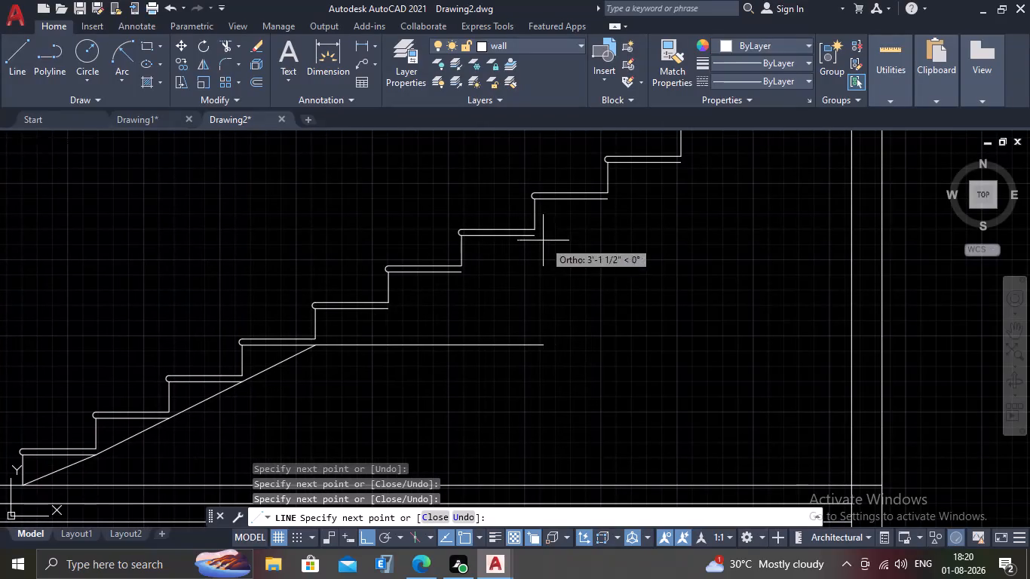
pyautogui.click(535, 237)
pyautogui.click(680, 160)
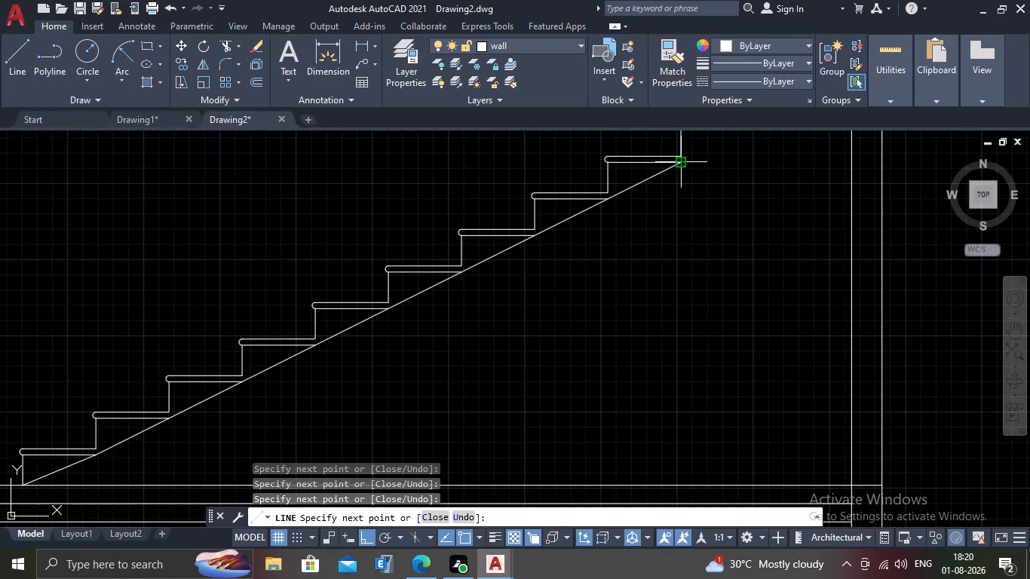
pyautogui.moveTo(695, 195); pyautogui.dragTo(250, 318, button='middle')
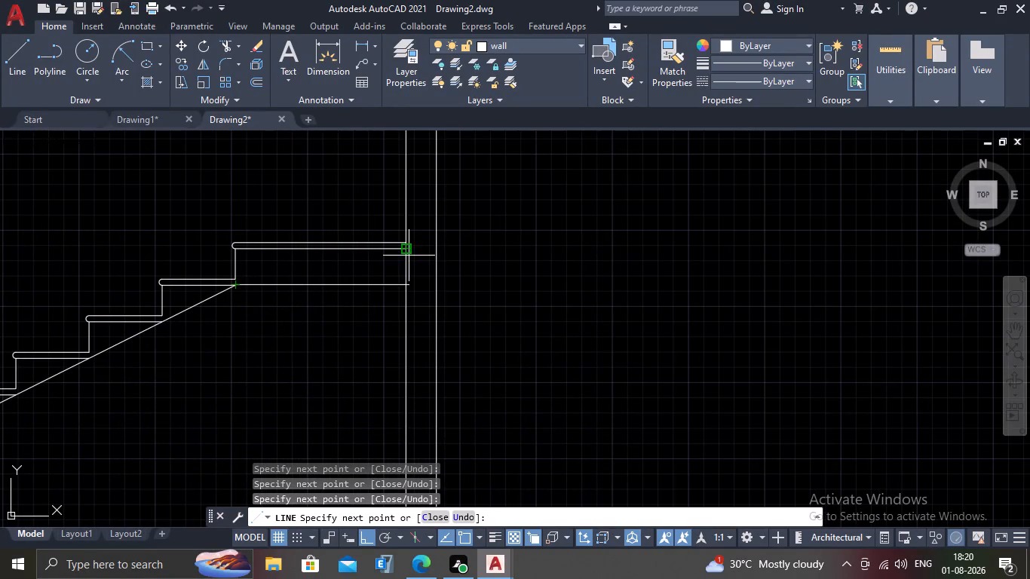
pyautogui.press('Escape')
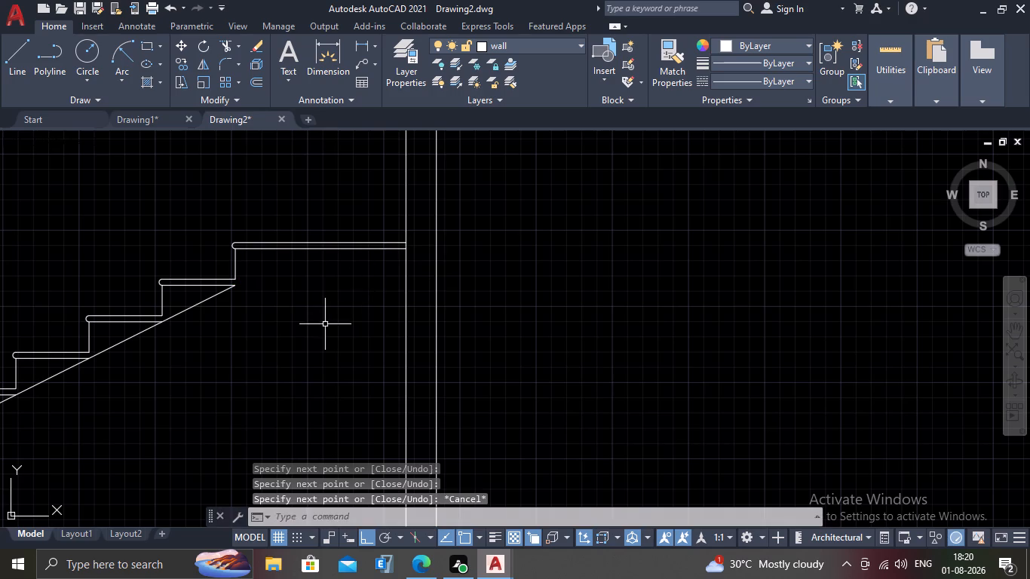
# Offset the two upper sloping underside segments, between the fourth and ninth treads' back corners, 6" downward.
pyautogui.scroll(-1, 324, 325)
pyautogui.moveTo(195, 351); pyautogui.dragTo(278, 268, button='middle')
pyautogui.scroll(1, 244, 301)
pyautogui.moveTo(244, 301); pyautogui.dragTo(290, 275, button='middle')
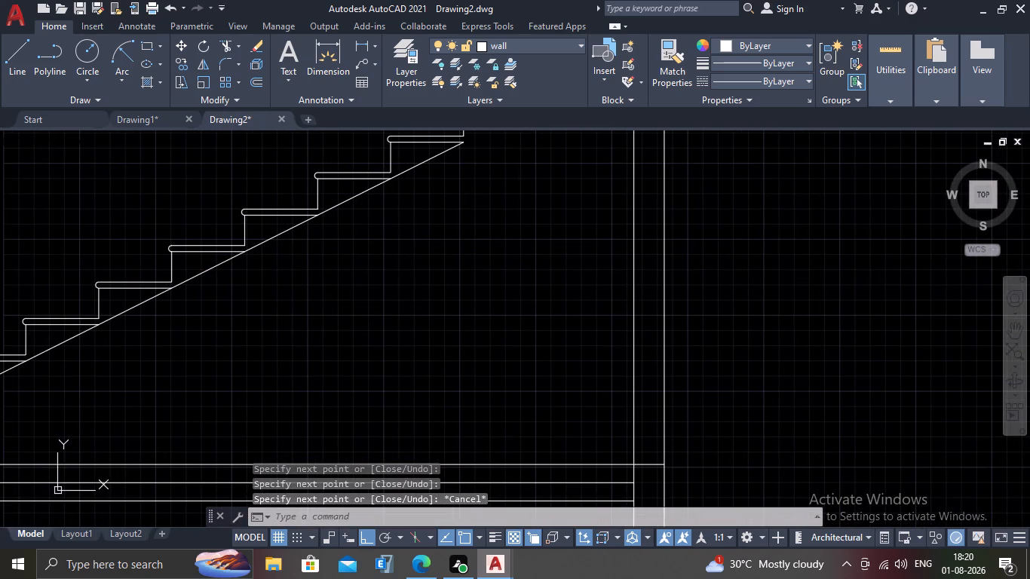
pyautogui.press('o')
pyautogui.press('Return')
pyautogui.write('6"')
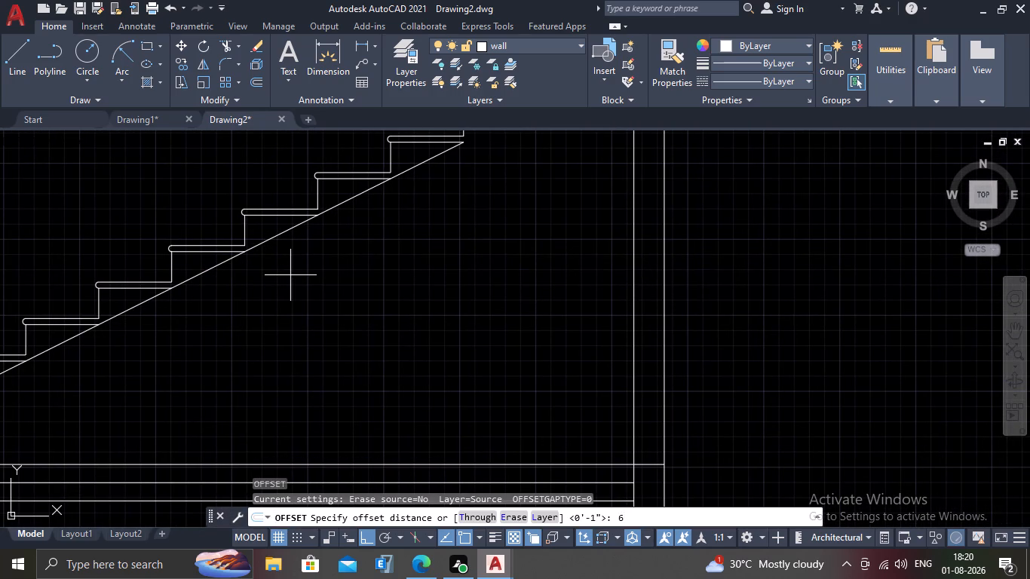
pyautogui.press('Return')
pyautogui.click(284, 233)
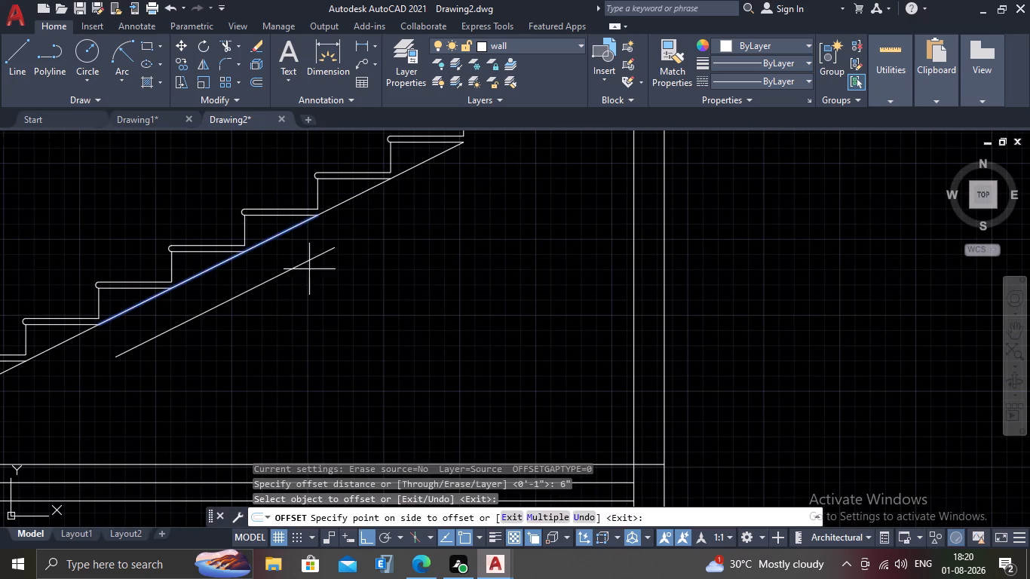
pyautogui.moveTo(318, 280); pyautogui.dragTo(333, 280)
pyautogui.moveTo(363, 191); pyautogui.dragTo(379, 207)
pyautogui.click(396, 226)
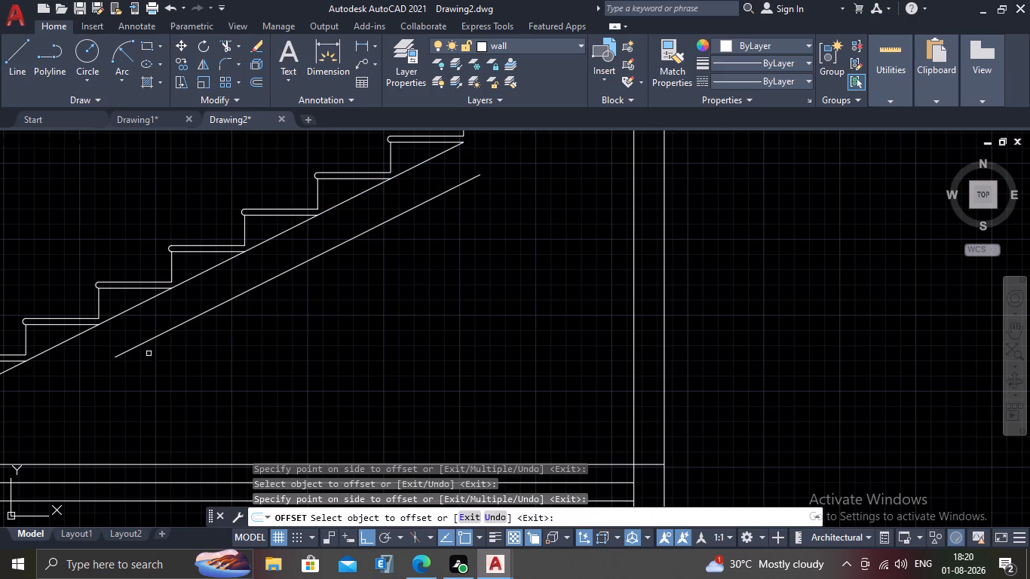
# Offset the three lower sloping segments, between the fourth and first treads' back corners, 6" downward.
pyautogui.moveTo(130, 357); pyautogui.dragTo(311, 290, button='middle')
pyautogui.moveTo(238, 280); pyautogui.dragTo(264, 304)
pyautogui.click(280, 320)
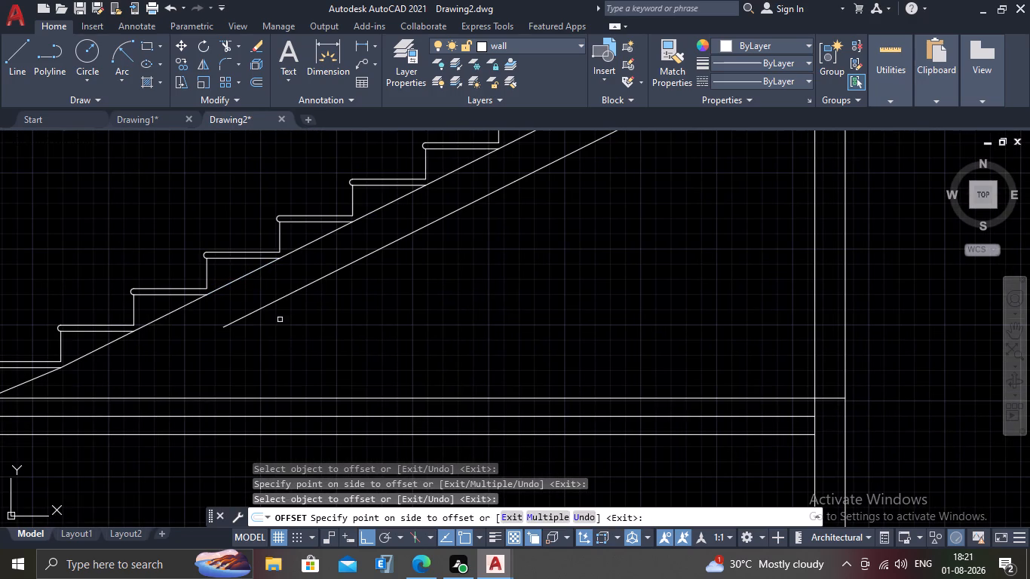
pyautogui.click(168, 313)
pyautogui.click(203, 342)
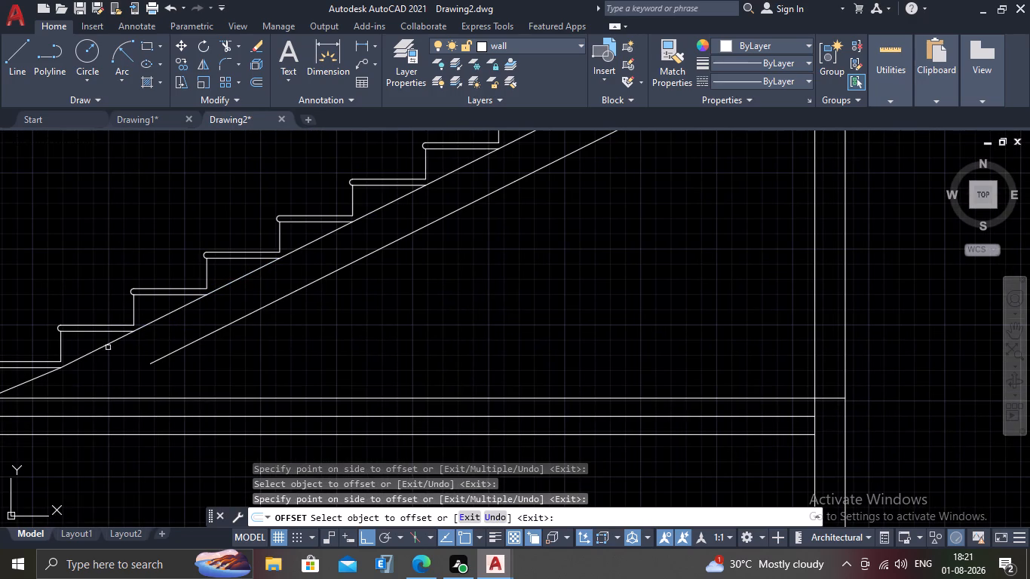
pyautogui.click(104, 348)
pyautogui.click(118, 367)
pyautogui.scroll(-2, 75, 386)
pyautogui.moveTo(70, 390); pyautogui.dragTo(142, 364, button='middle')
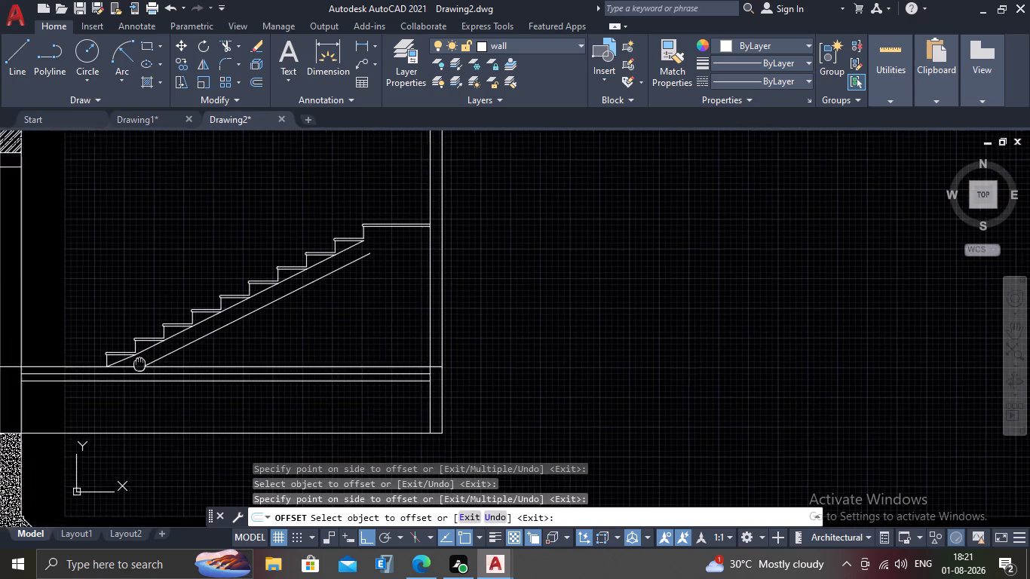
pyautogui.scroll(2, 110, 365)
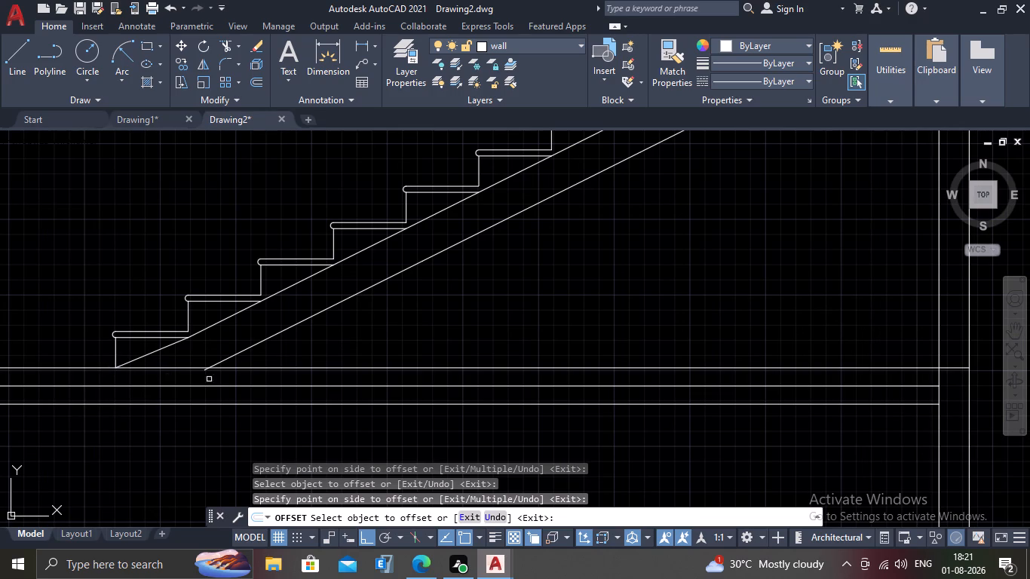
# Offset the underside line of the 1"-thick top landing tread 6" downward.
pyautogui.scroll(-1, 467, 312)
pyautogui.moveTo(601, 282); pyautogui.dragTo(529, 443, button='middle')
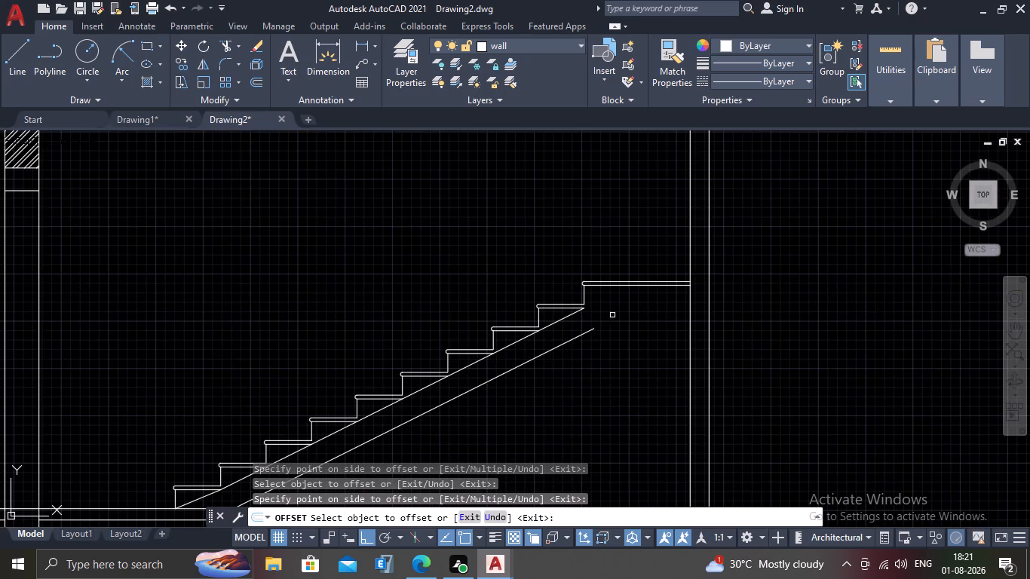
pyautogui.scroll(2, 612, 315)
pyautogui.click(620, 240)
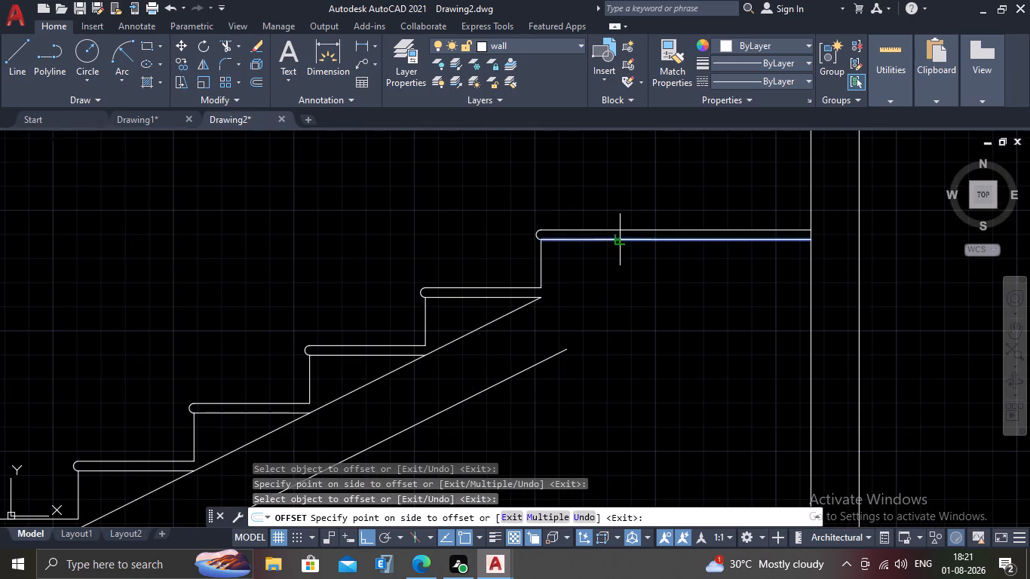
pyautogui.click(620, 283)
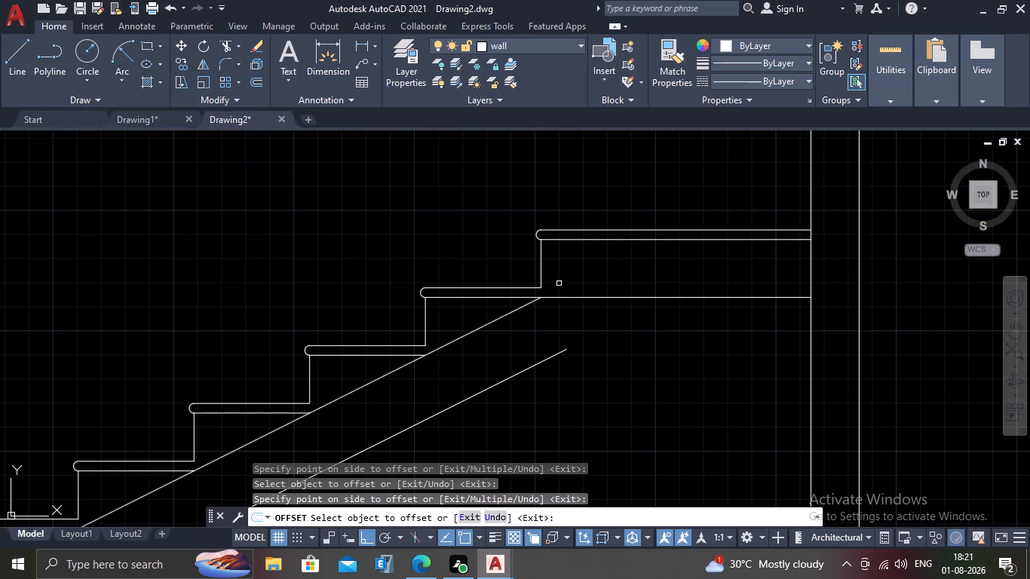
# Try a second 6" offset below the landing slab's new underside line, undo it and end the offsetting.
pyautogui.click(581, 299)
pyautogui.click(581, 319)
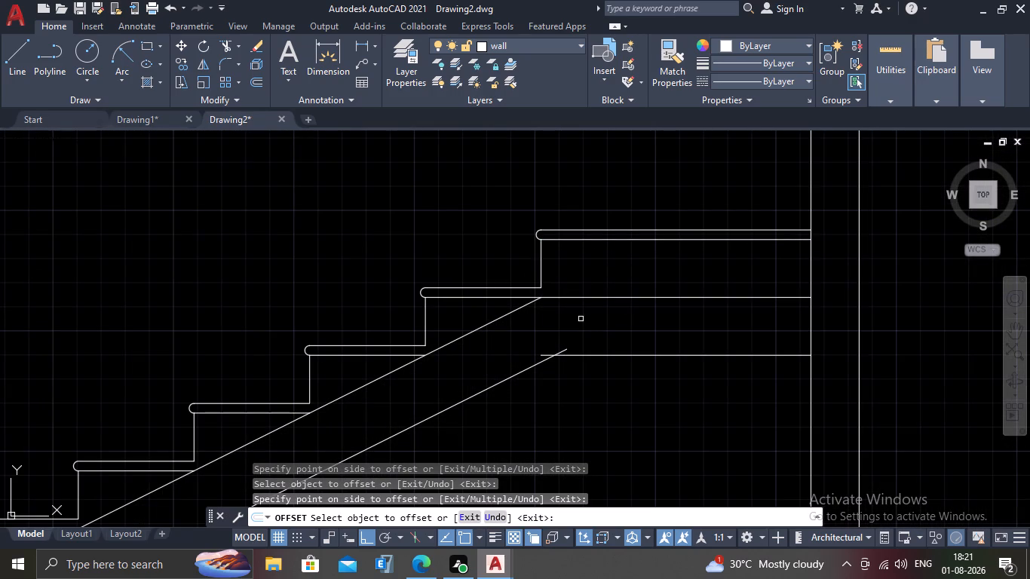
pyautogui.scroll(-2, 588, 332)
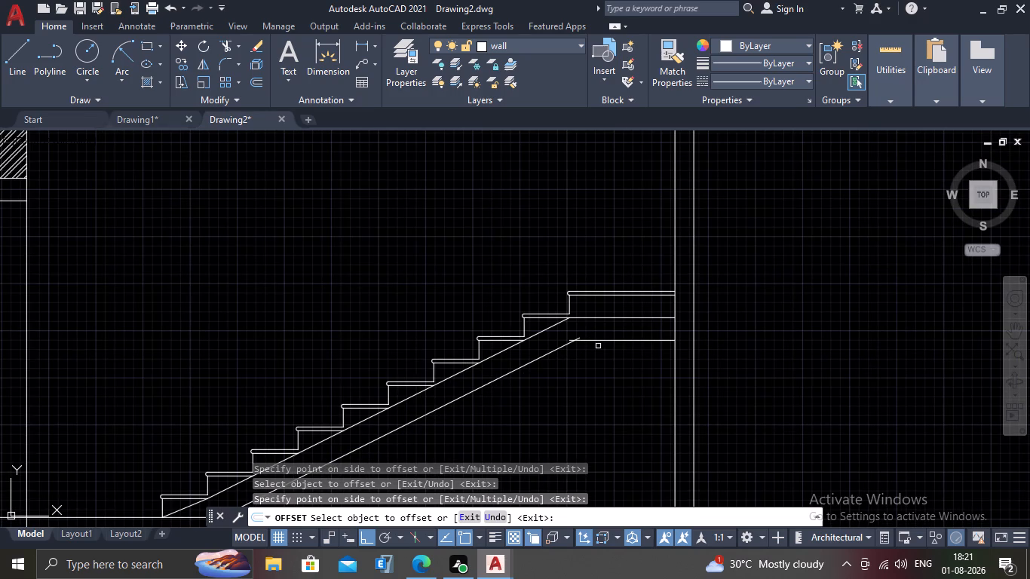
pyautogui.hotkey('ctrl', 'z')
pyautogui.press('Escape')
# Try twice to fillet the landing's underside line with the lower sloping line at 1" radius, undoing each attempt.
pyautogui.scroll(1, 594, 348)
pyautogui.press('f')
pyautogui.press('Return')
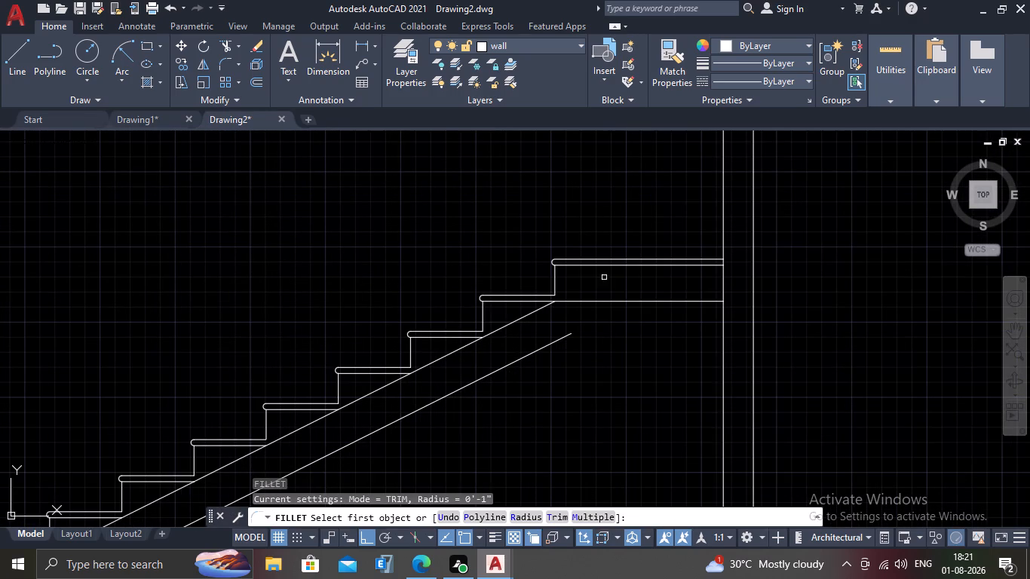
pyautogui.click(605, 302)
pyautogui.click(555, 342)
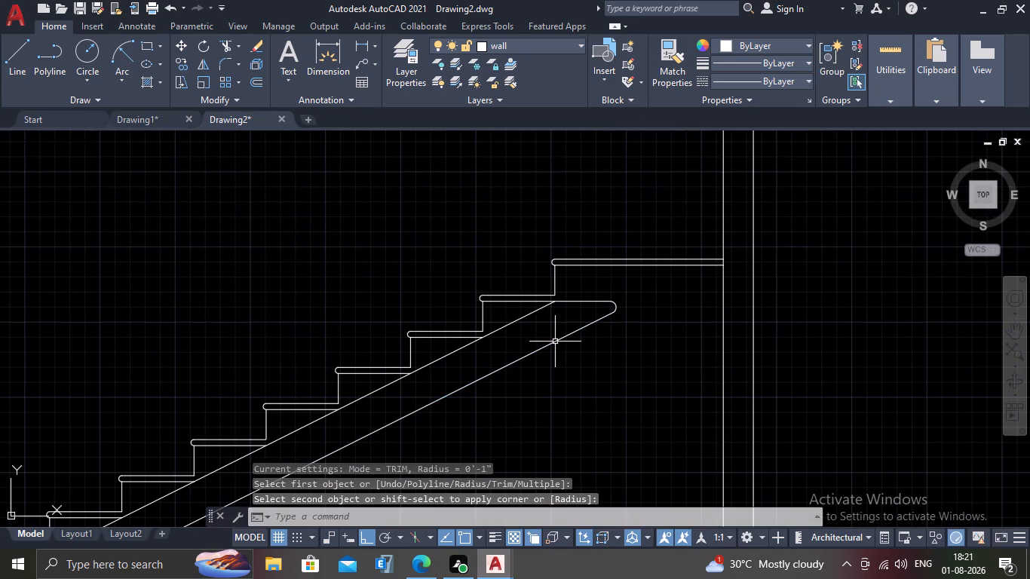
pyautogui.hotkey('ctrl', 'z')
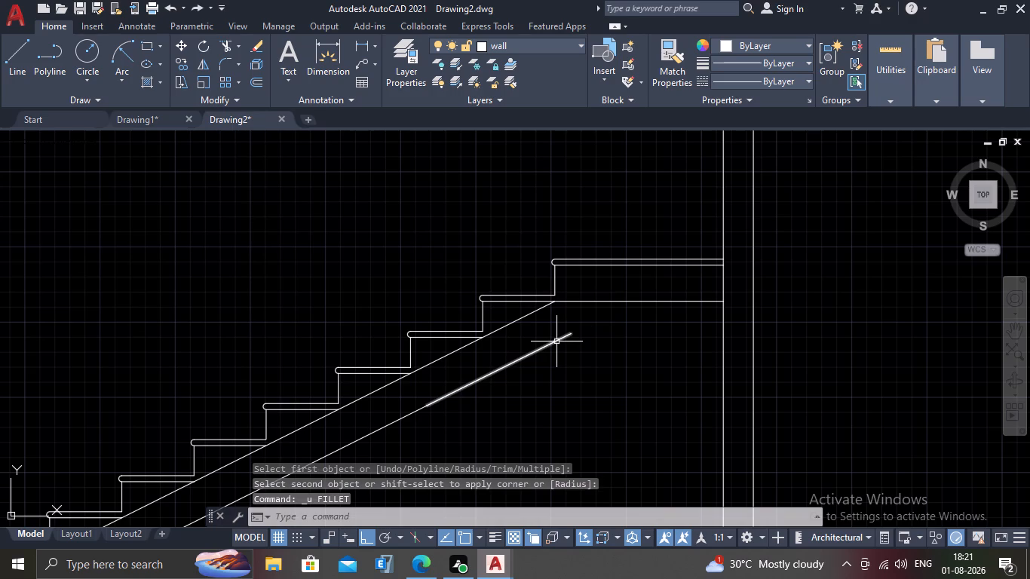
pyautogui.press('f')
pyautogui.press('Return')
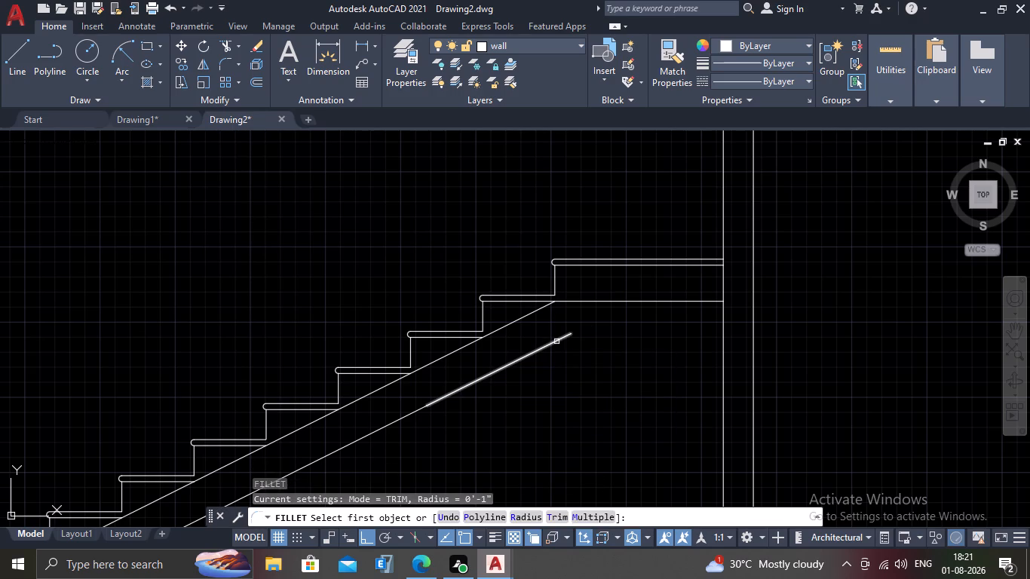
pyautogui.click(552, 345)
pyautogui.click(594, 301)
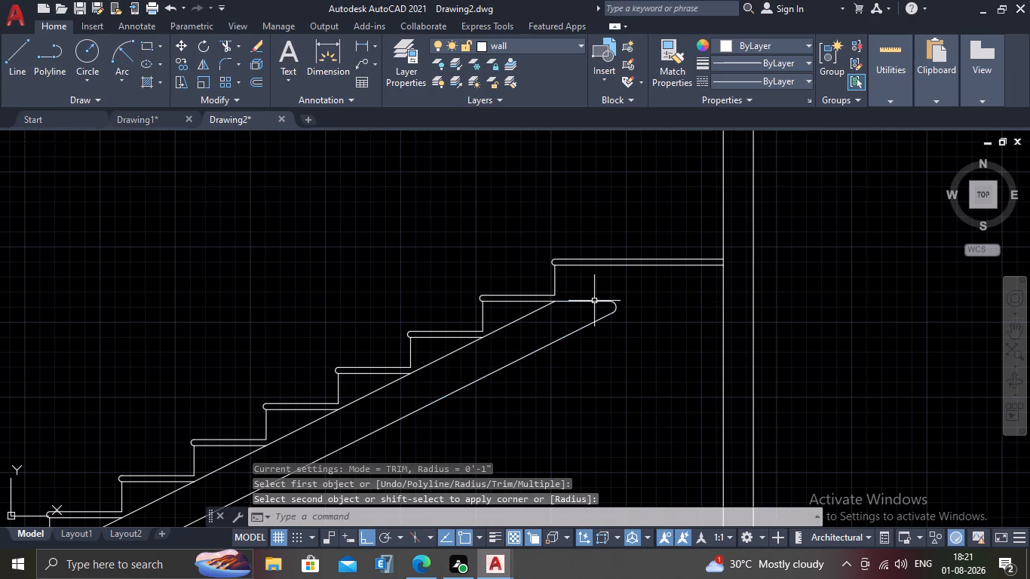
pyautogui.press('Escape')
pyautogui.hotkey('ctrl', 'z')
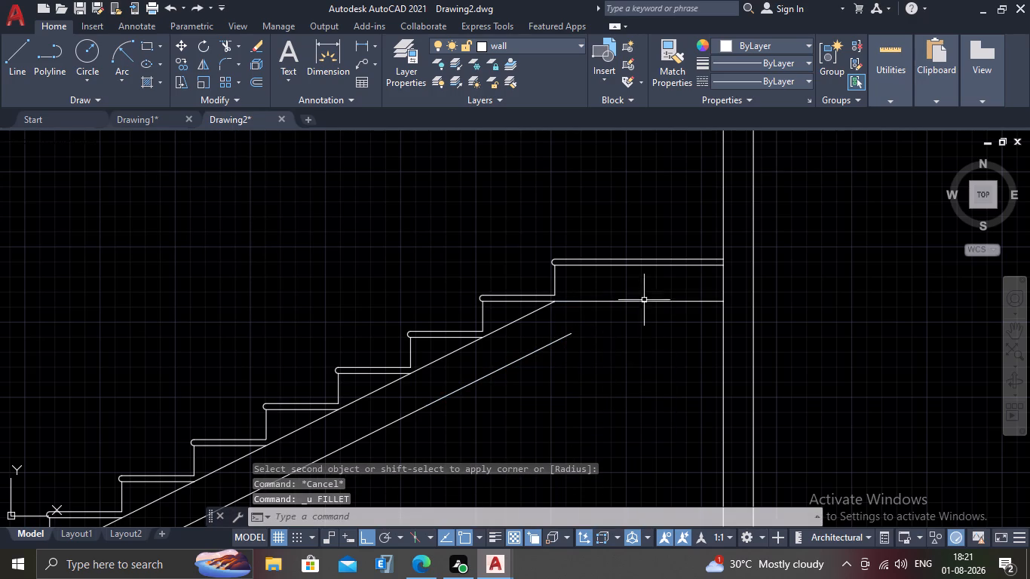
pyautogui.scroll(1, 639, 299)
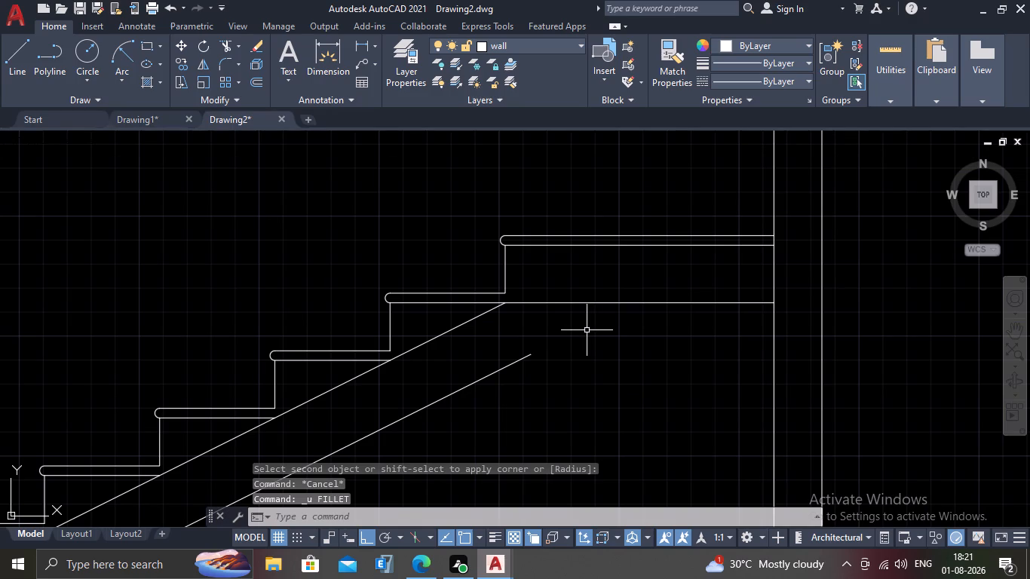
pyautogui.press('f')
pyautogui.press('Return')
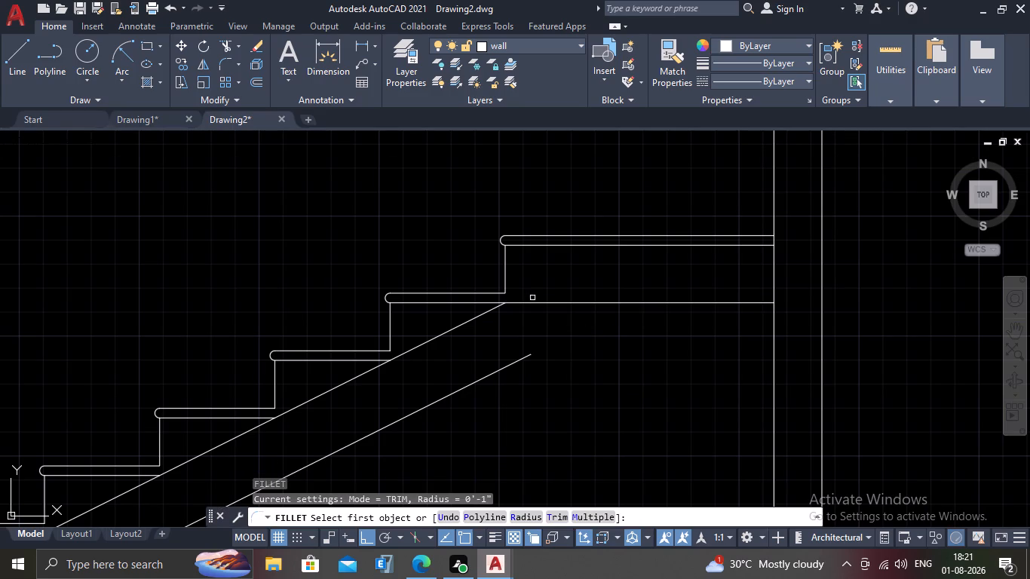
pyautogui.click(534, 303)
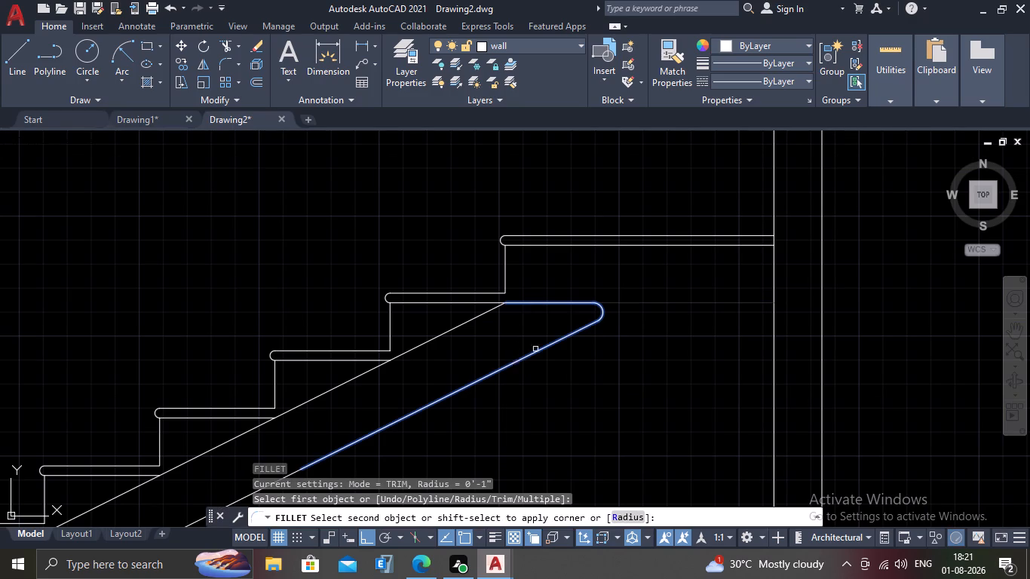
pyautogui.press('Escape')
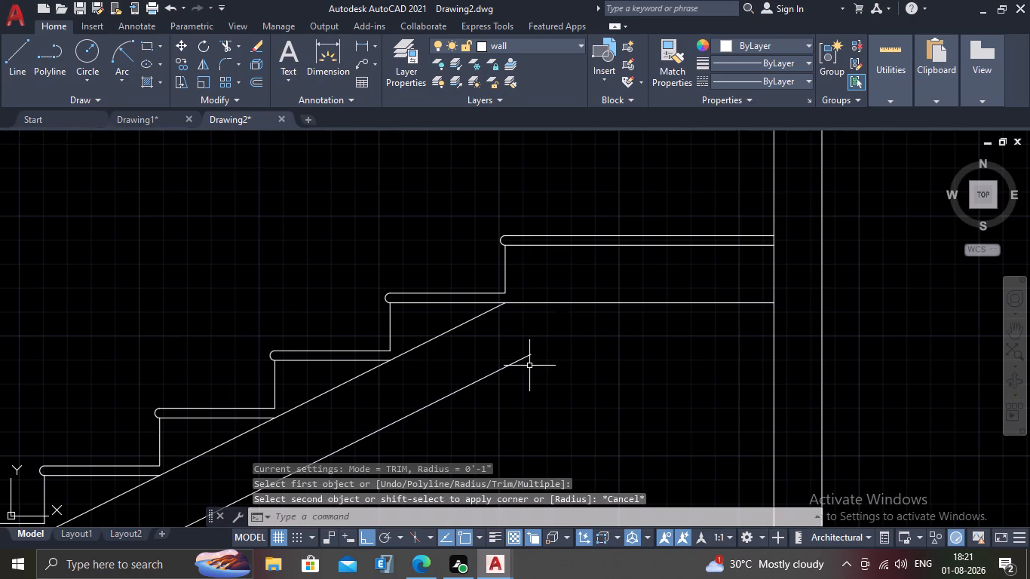
# Fillet the lower sloping line with the landing's underside line at 1" radius, keeping the landing portion beside the wall.
pyautogui.press('f')
pyautogui.press('Return')
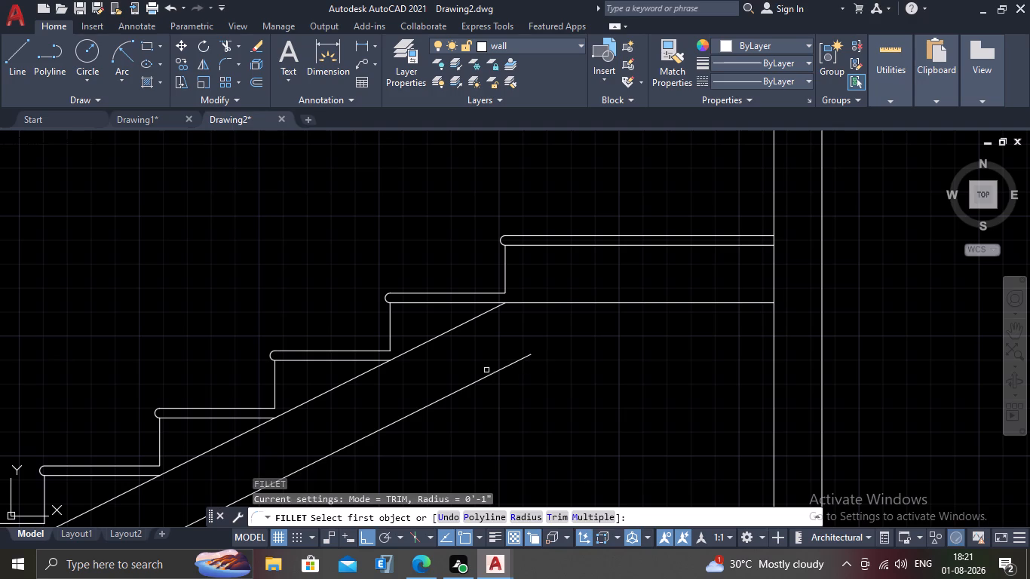
pyautogui.click(508, 368)
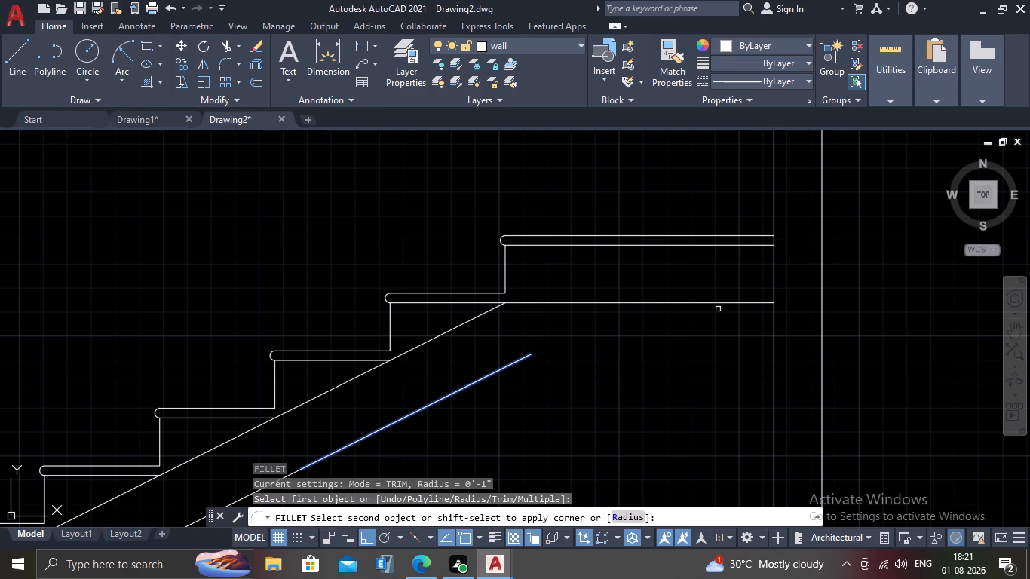
pyautogui.click(754, 305)
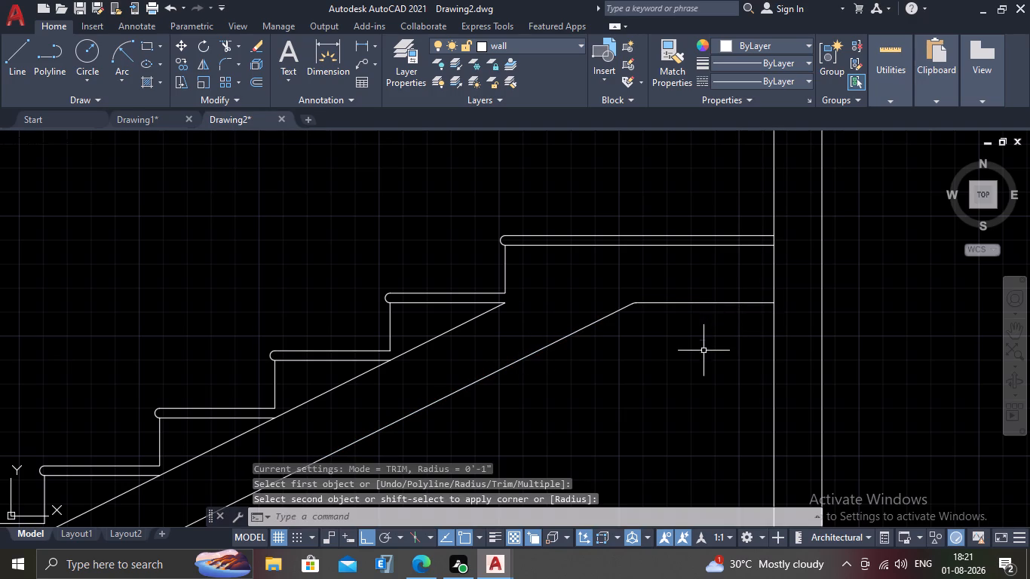
pyautogui.press('Escape')
# Erase the original upper sloping segments running directly under the treads from the ninth tread's back corner to the fourth's.
pyautogui.click(436, 338)
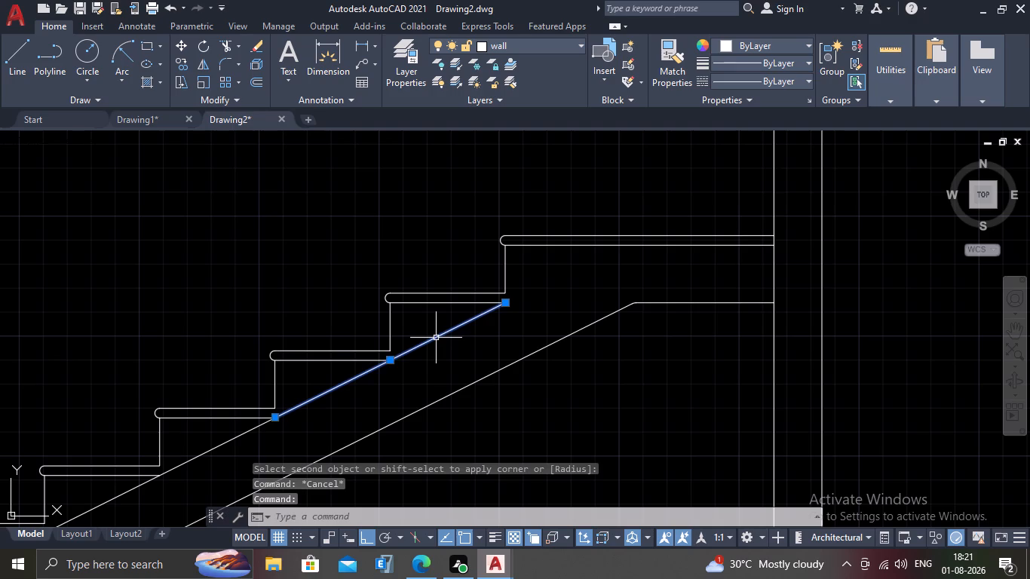
pyautogui.press('Delete')
pyautogui.scroll(-2, 428, 342)
pyautogui.moveTo(345, 413); pyautogui.dragTo(455, 383, button='middle')
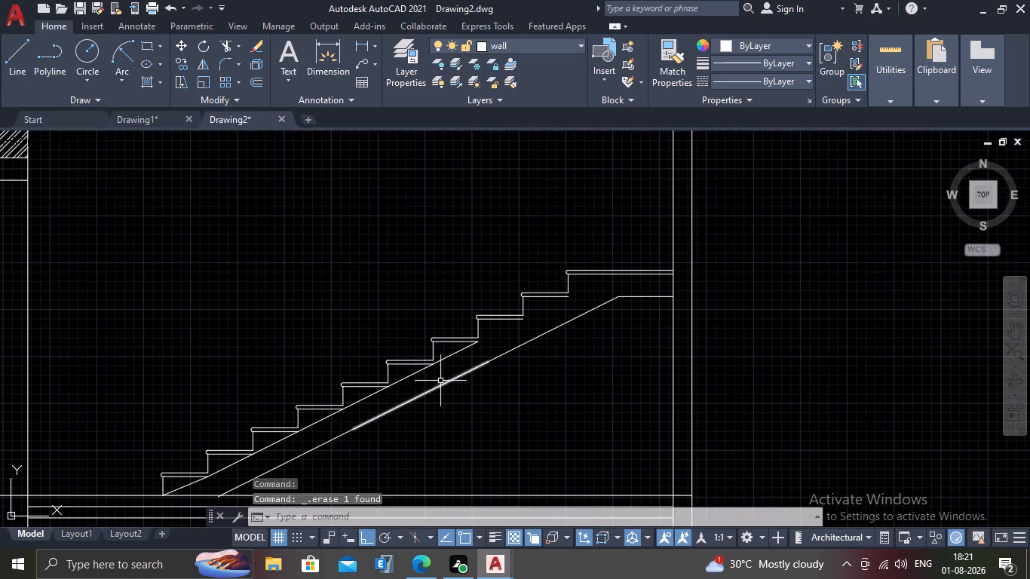
pyautogui.scroll(2, 437, 367)
pyautogui.click(450, 348)
pyautogui.press('Delete')
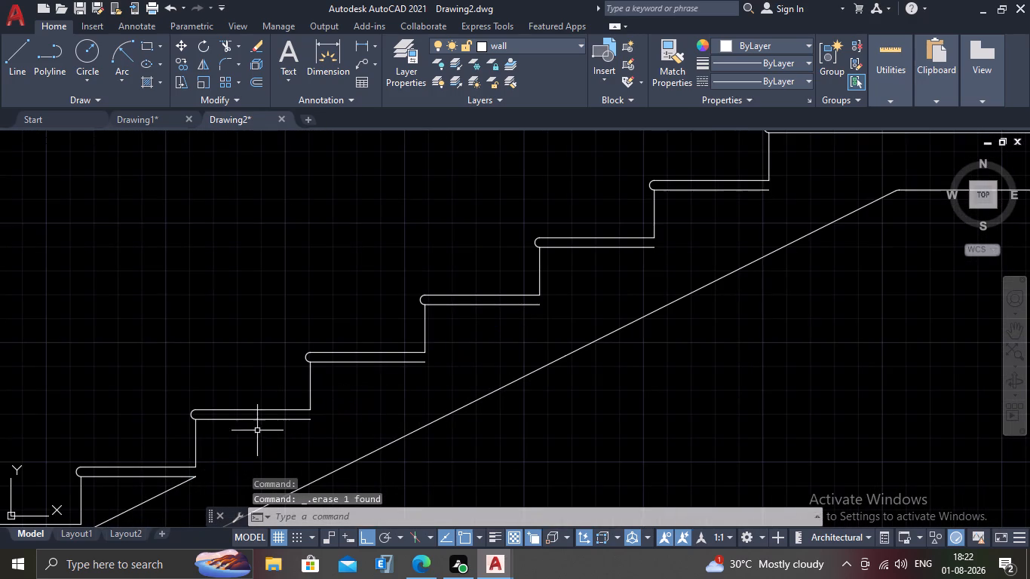
# Erase the remaining original sloping segments from the fourth tread's back corner down to the bottom riser's base.
pyautogui.scroll(-1, 255, 440)
pyautogui.moveTo(261, 437); pyautogui.dragTo(422, 322, button='middle')
pyautogui.scroll(1, 311, 389)
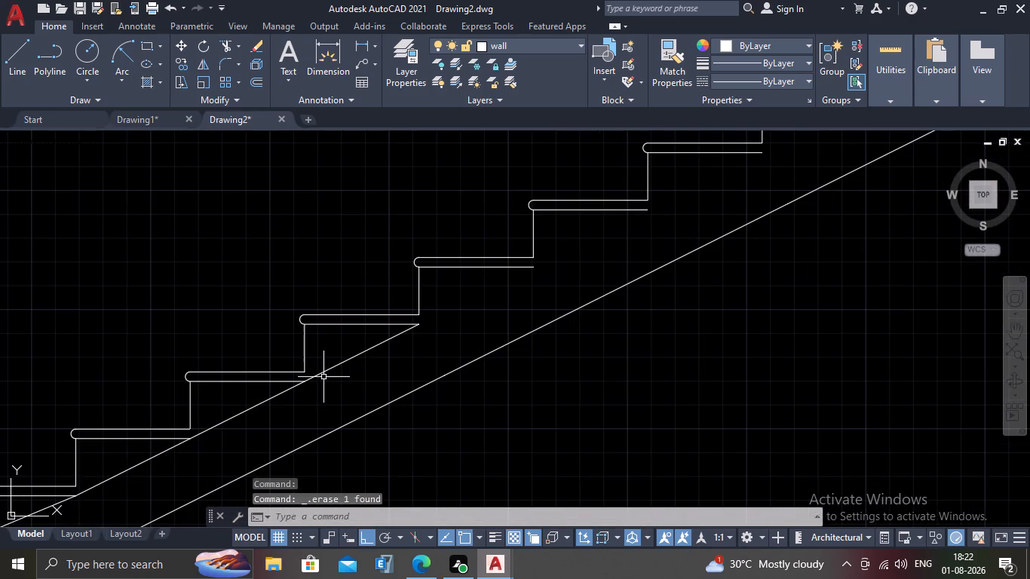
pyautogui.click(327, 369)
pyautogui.press('Delete')
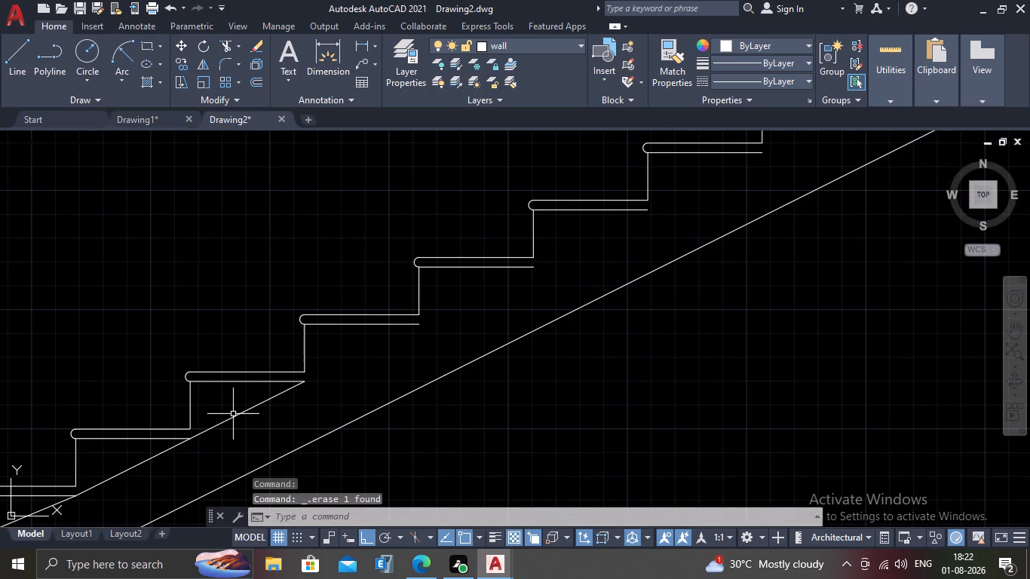
pyautogui.click(234, 415)
pyautogui.press('Delete')
pyautogui.moveTo(130, 452); pyautogui.dragTo(378, 329, button='middle')
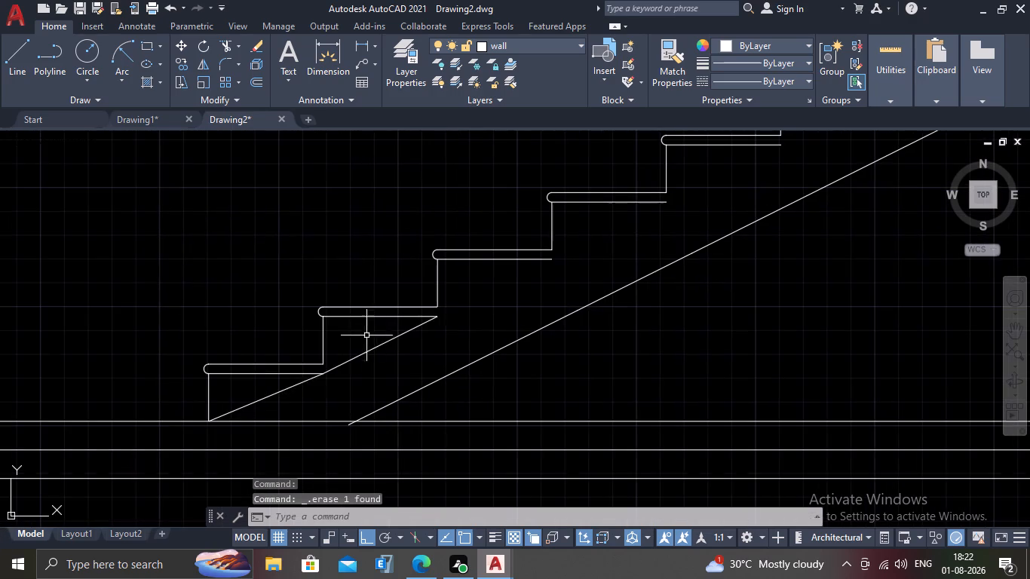
pyautogui.click(299, 384)
pyautogui.press('Delete')
pyautogui.click(336, 369)
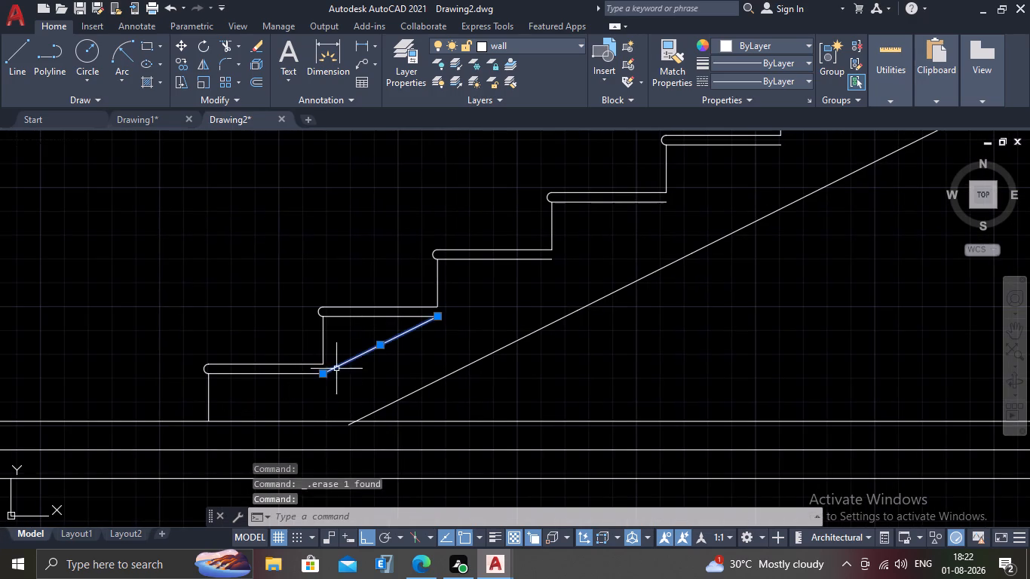
pyautogui.press('Delete')
pyautogui.scroll(-1, 337, 381)
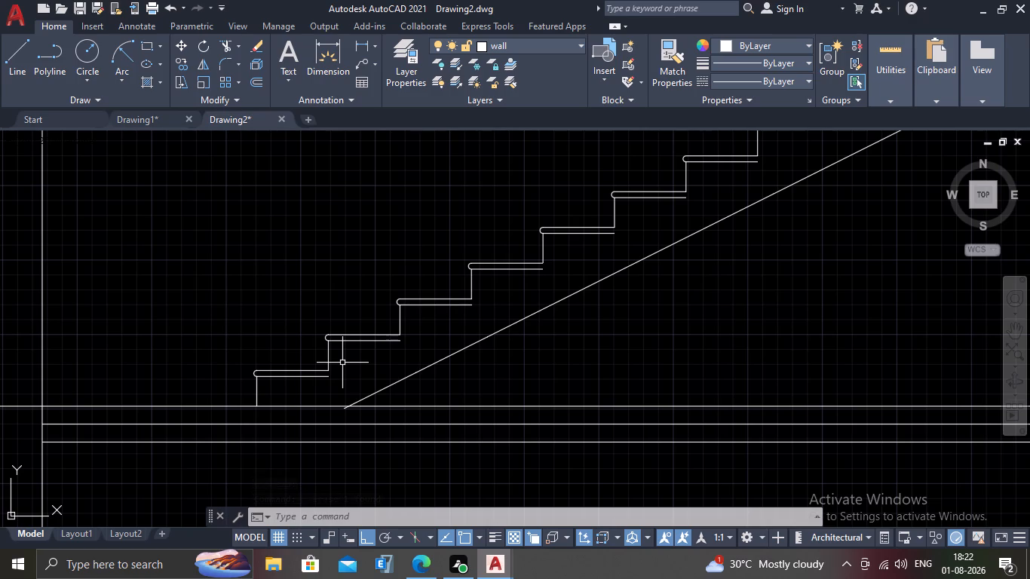
pyautogui.scroll(2, 306, 388)
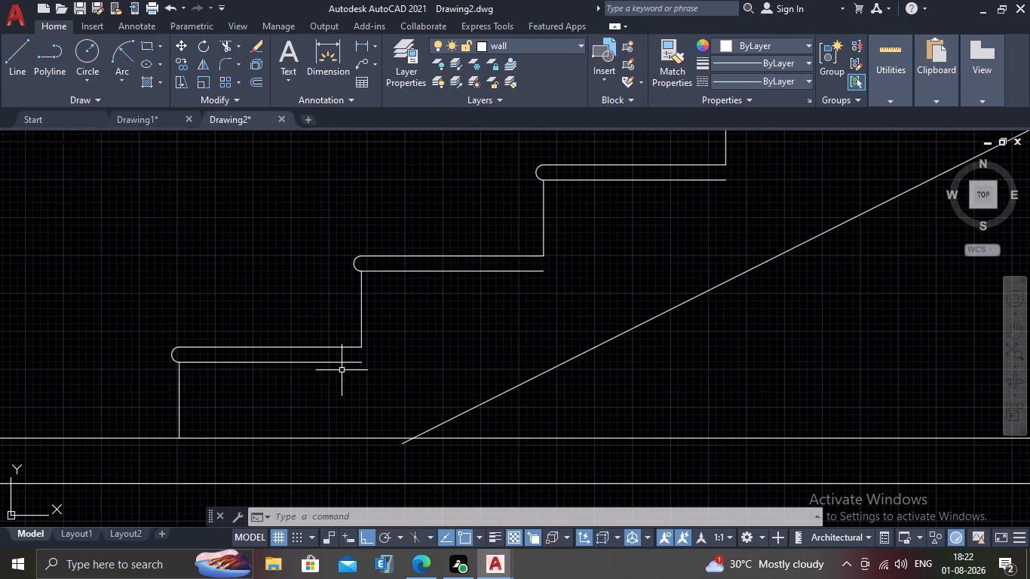
# Measure the bottom tread's thickness at its back end with an aligned dimension, without placing the dimension.
pyautogui.scroll(-1, 342, 370)
pyautogui.scroll(2, 314, 312)
pyautogui.moveTo(372, 355); pyautogui.dragTo(376, 304, button='middle')
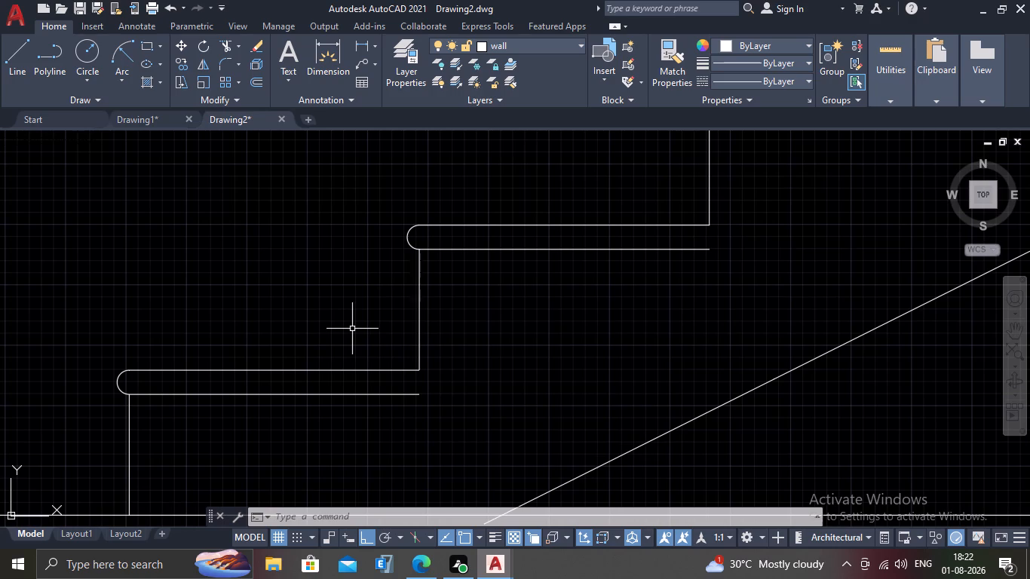
pyautogui.moveTo(218, 436); pyautogui.dragTo(249, 372, button='middle')
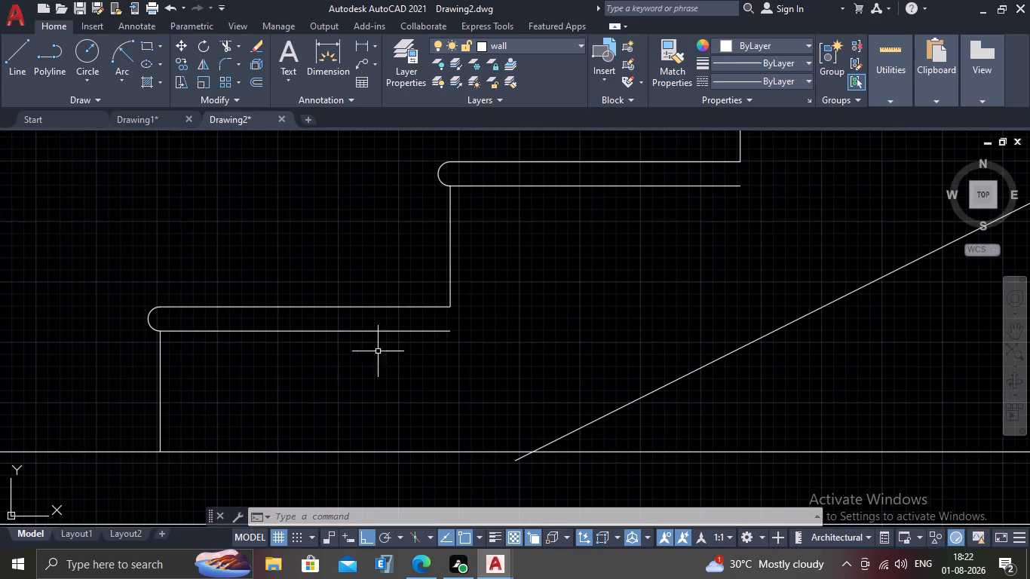
pyautogui.scroll(2, 397, 333)
pyautogui.scroll(-1, 502, 323)
pyautogui.scroll(-1, 704, 278)
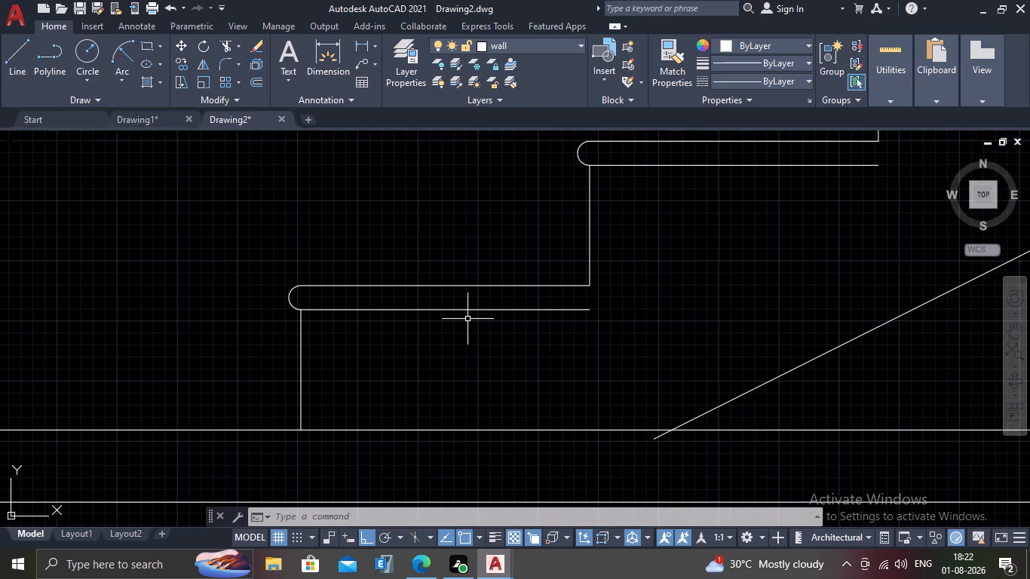
pyautogui.write('DAL')
pyautogui.press('Return')
pyautogui.scroll(1, 566, 296)
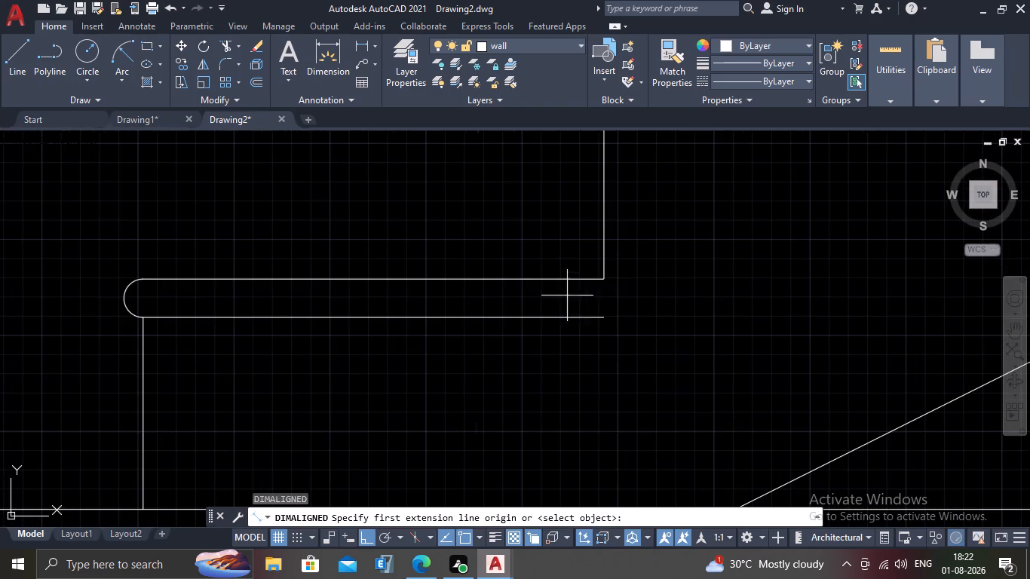
pyautogui.click(604, 280)
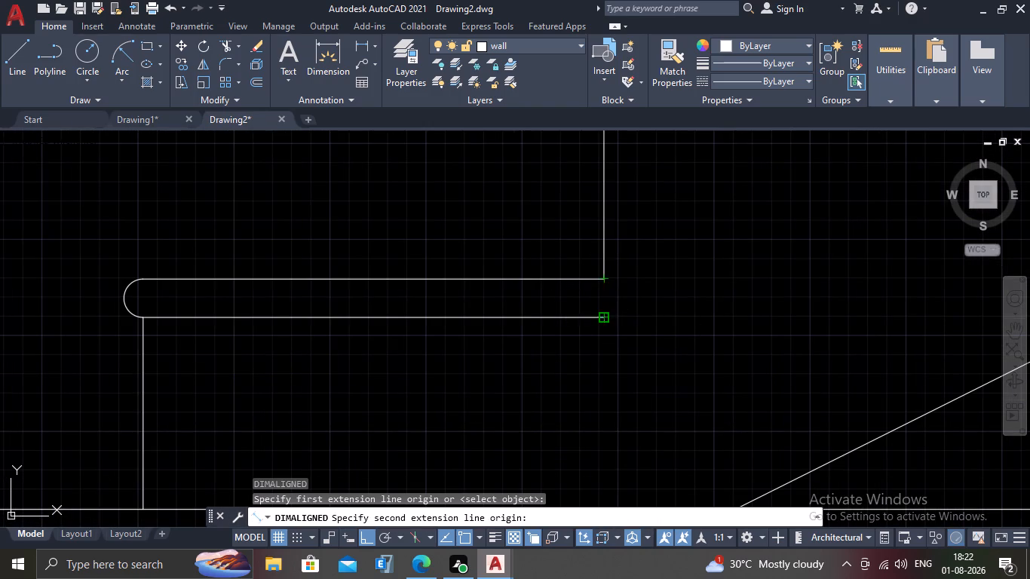
pyautogui.click(604, 316)
pyautogui.scroll(-2, 639, 325)
pyautogui.press('Escape')
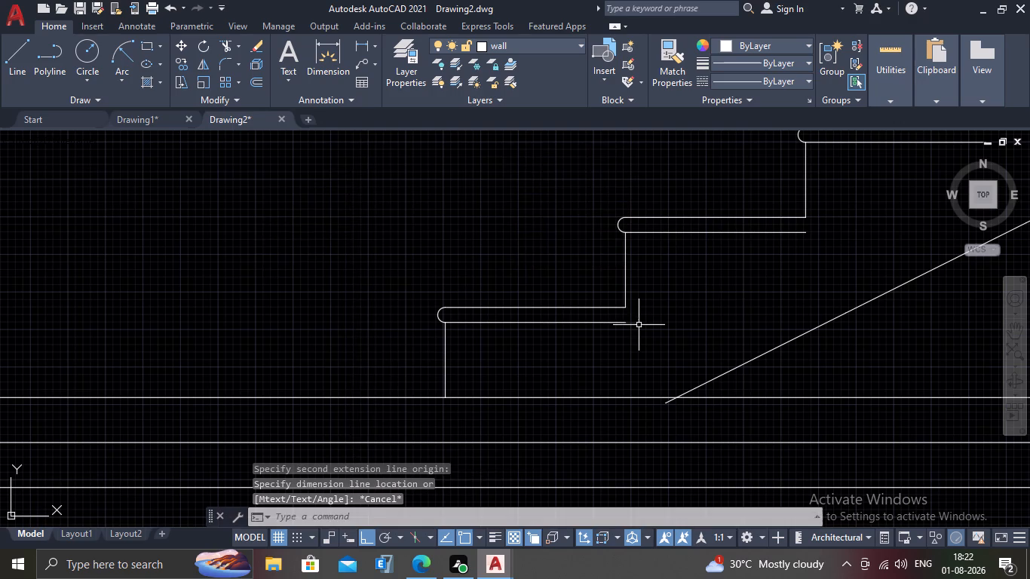
# Offset the second riser and the bottom riser 1" toward the inner side of the stair.
pyautogui.scroll(2, 636, 272)
pyautogui.press('o')
pyautogui.press('Return')
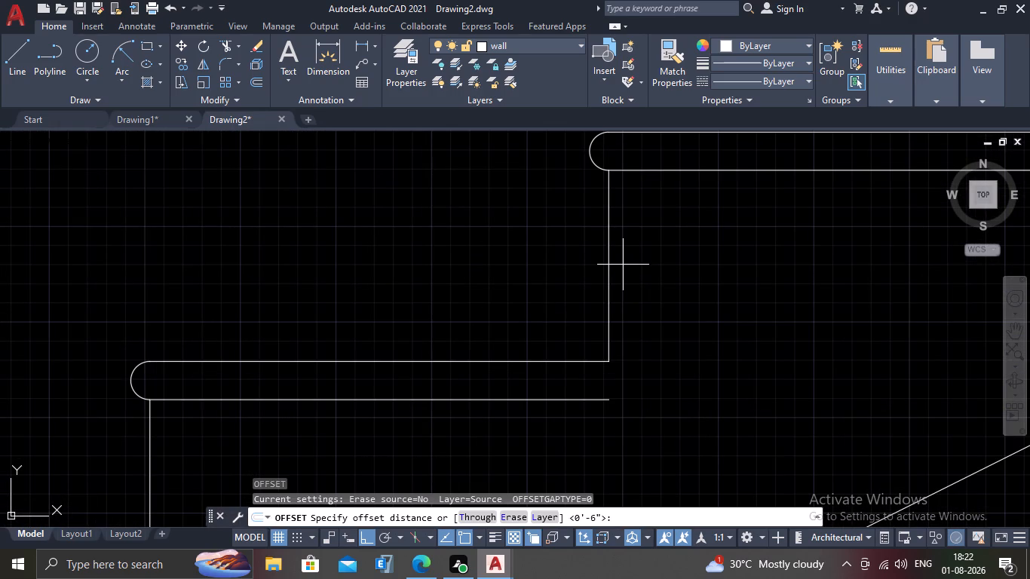
pyautogui.press('1')
pyautogui.hotkey('shift', '"')
pyautogui.press('Return')
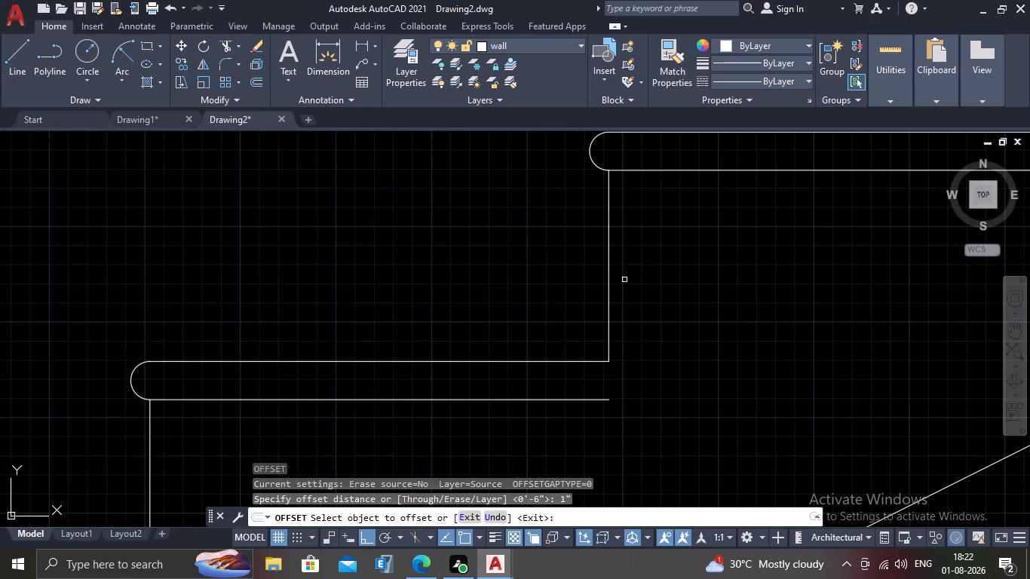
pyautogui.moveTo(607, 308); pyautogui.dragTo(616, 311)
pyautogui.click(658, 320)
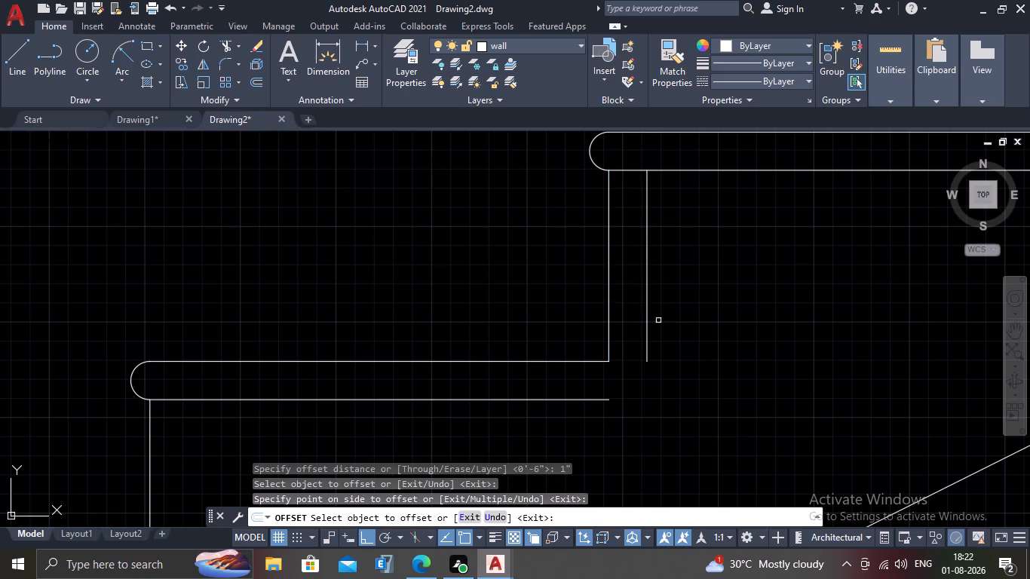
pyautogui.scroll(-2, 511, 405)
pyautogui.moveTo(397, 429); pyautogui.dragTo(428, 298, button='middle')
pyautogui.scroll(1, 408, 325)
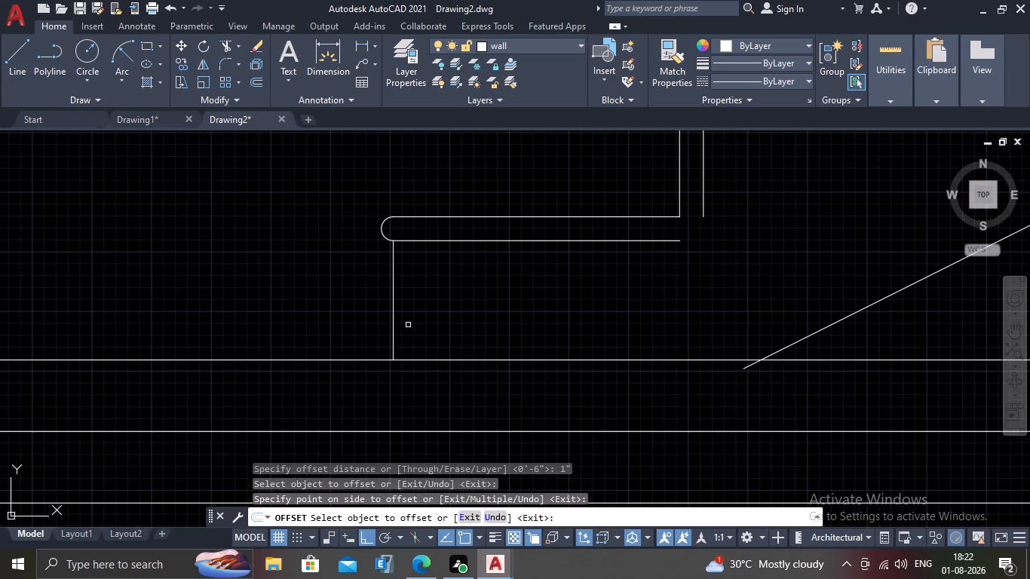
pyautogui.moveTo(394, 343); pyautogui.dragTo(431, 337)
pyautogui.click(463, 327)
# Offset the third, fourth and fifth risers 1" toward the inner side of the stair.
pyautogui.scroll(-2, 496, 312)
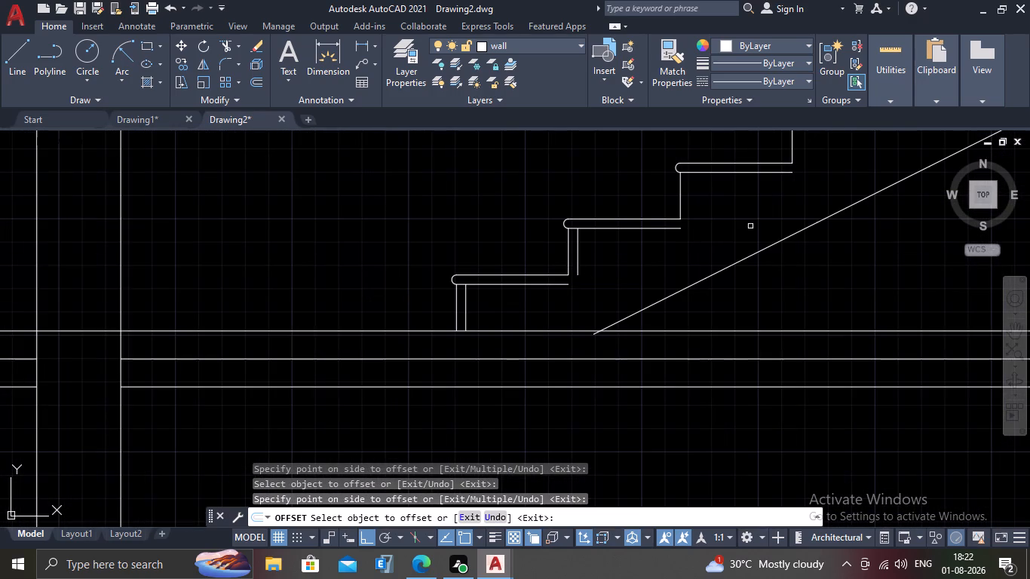
pyautogui.moveTo(680, 204); pyautogui.dragTo(687, 201)
pyautogui.click(706, 199)
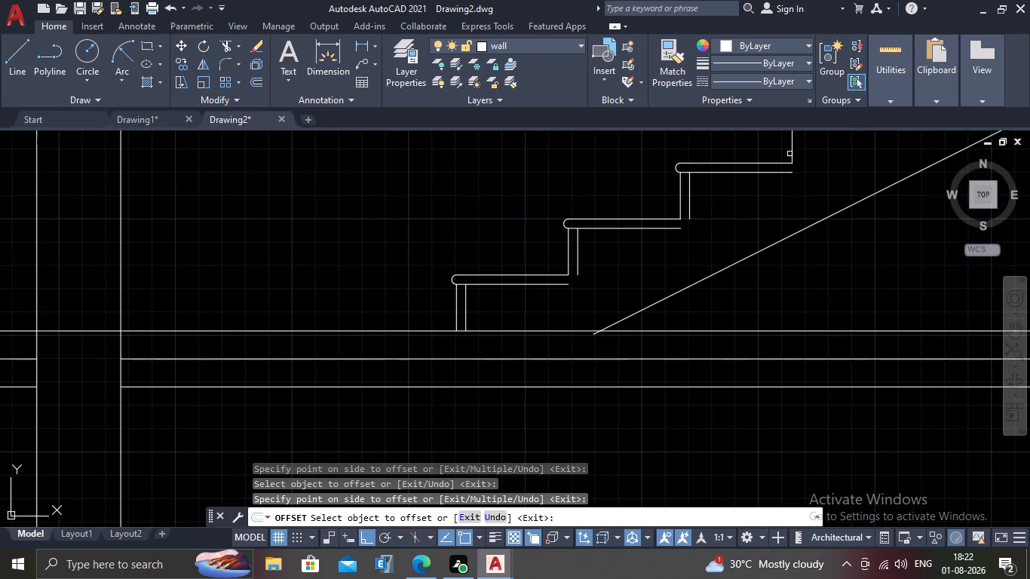
pyautogui.click(792, 150)
pyautogui.click(803, 150)
pyautogui.moveTo(671, 260); pyautogui.dragTo(423, 351, button='middle')
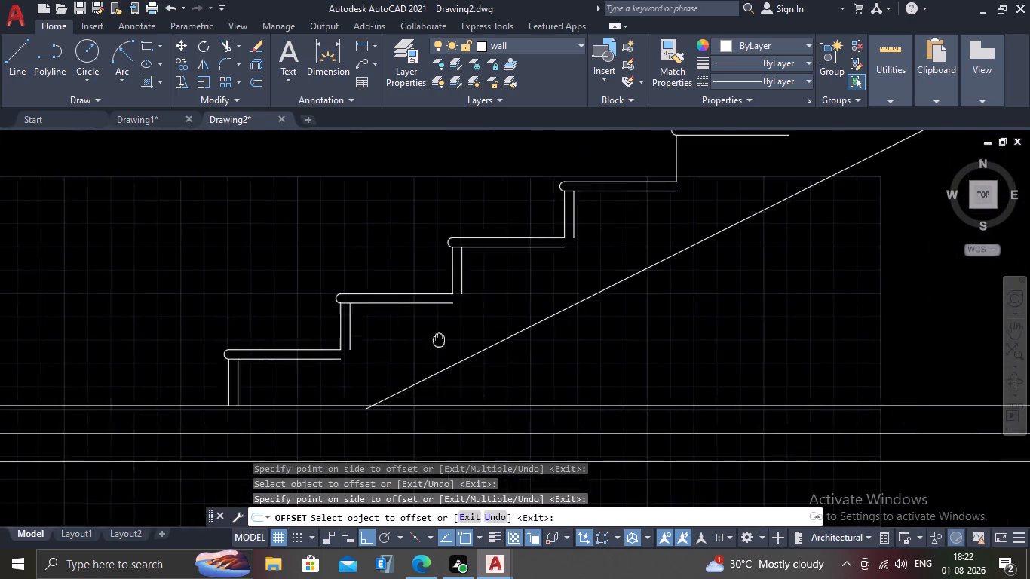
pyautogui.moveTo(423, 351); pyautogui.dragTo(388, 371, button='middle')
pyautogui.moveTo(617, 201); pyautogui.dragTo(648, 198)
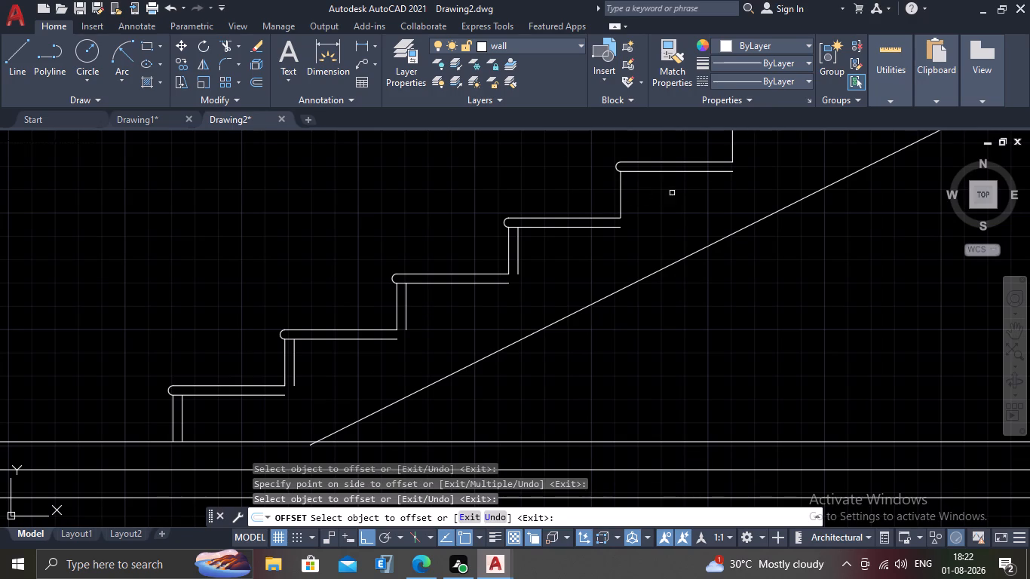
pyautogui.moveTo(622, 204); pyautogui.dragTo(641, 204)
pyautogui.click(660, 204)
# Offset the sixth and seventh risers 1" toward the inner side of the stair.
pyautogui.scroll(-1, 716, 189)
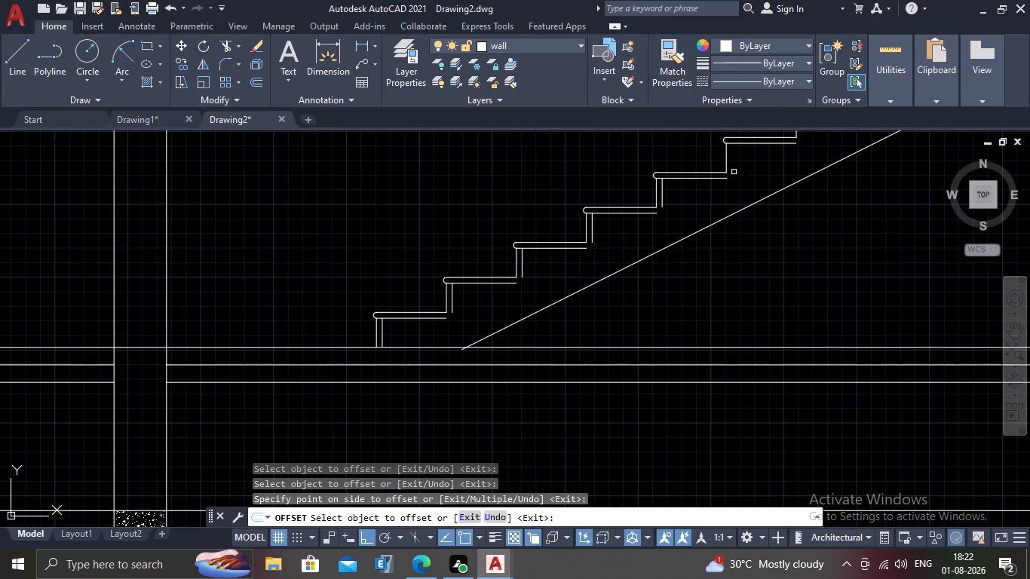
pyautogui.moveTo(755, 150); pyautogui.dragTo(704, 196, button='middle')
pyautogui.scroll(2, 694, 204)
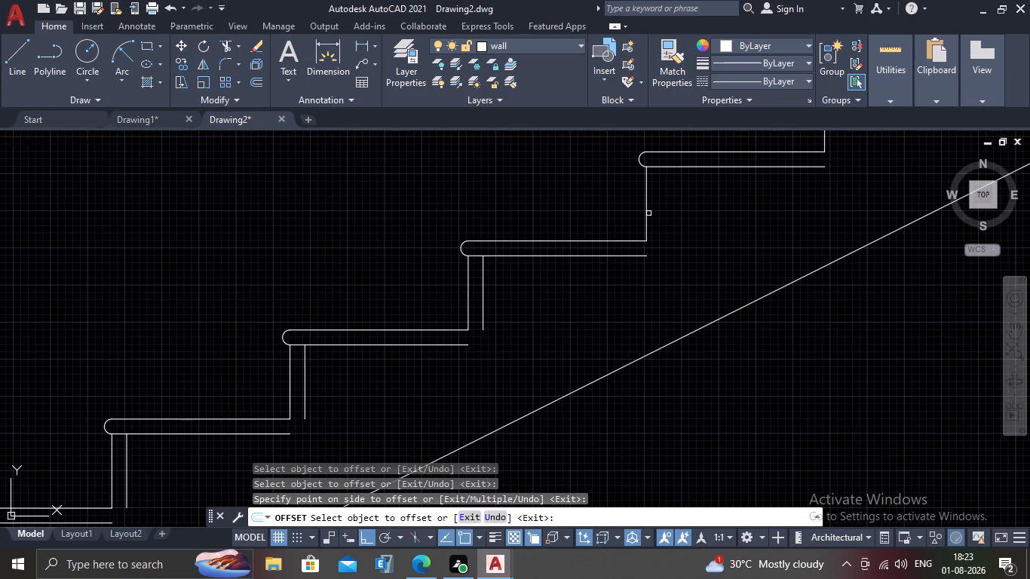
pyautogui.click(648, 213)
pyautogui.moveTo(681, 216); pyautogui.dragTo(694, 216)
pyautogui.moveTo(823, 140); pyautogui.dragTo(836, 143)
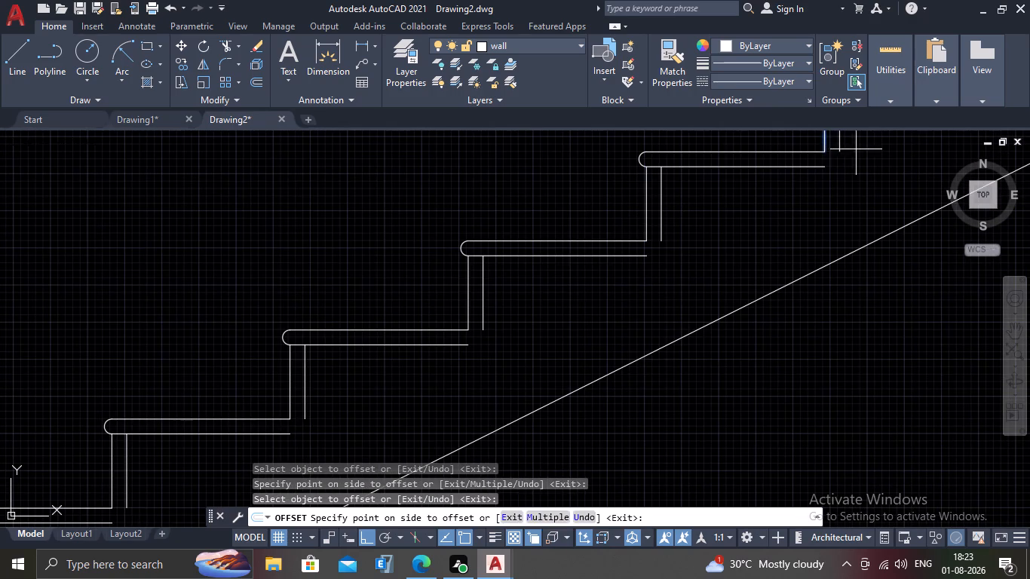
pyautogui.click(856, 149)
# Offset the eighth and ninth risers and the top riser under the landing 1" toward the inner side.
pyautogui.scroll(-2, 858, 176)
pyautogui.moveTo(876, 193); pyautogui.dragTo(562, 296, button='middle')
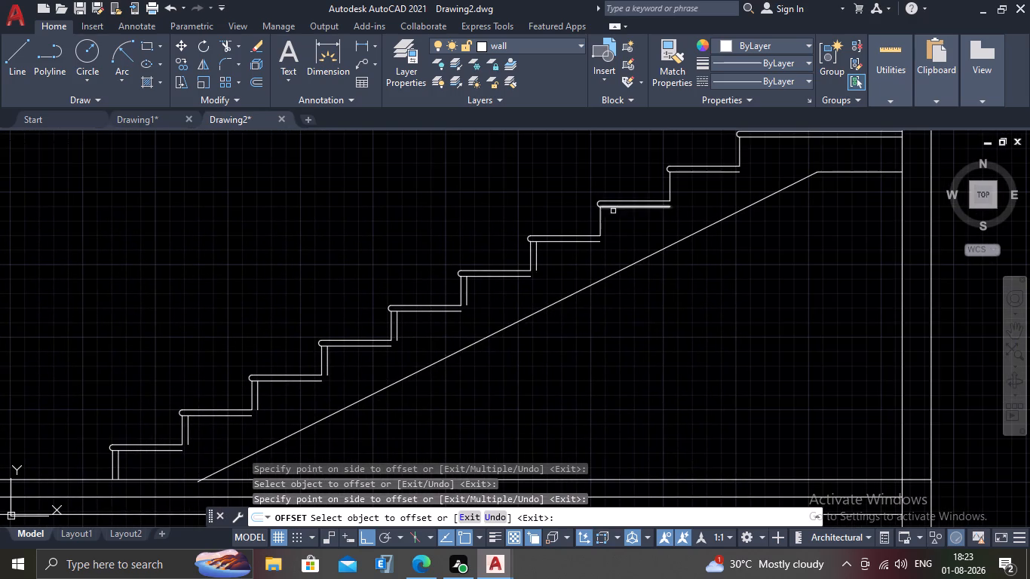
pyautogui.scroll(1, 612, 212)
pyautogui.moveTo(594, 225); pyautogui.dragTo(612, 231)
pyautogui.moveTo(616, 231); pyautogui.dragTo(639, 227)
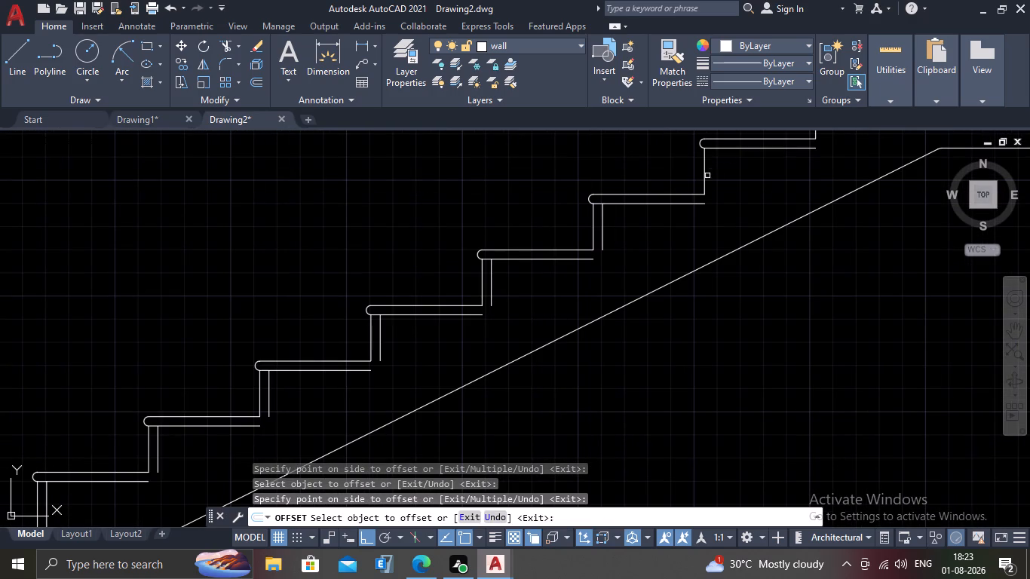
pyautogui.click(706, 176)
pyautogui.click(724, 178)
pyautogui.scroll(-1, 735, 179)
pyautogui.moveTo(774, 183); pyautogui.dragTo(553, 268, button='middle')
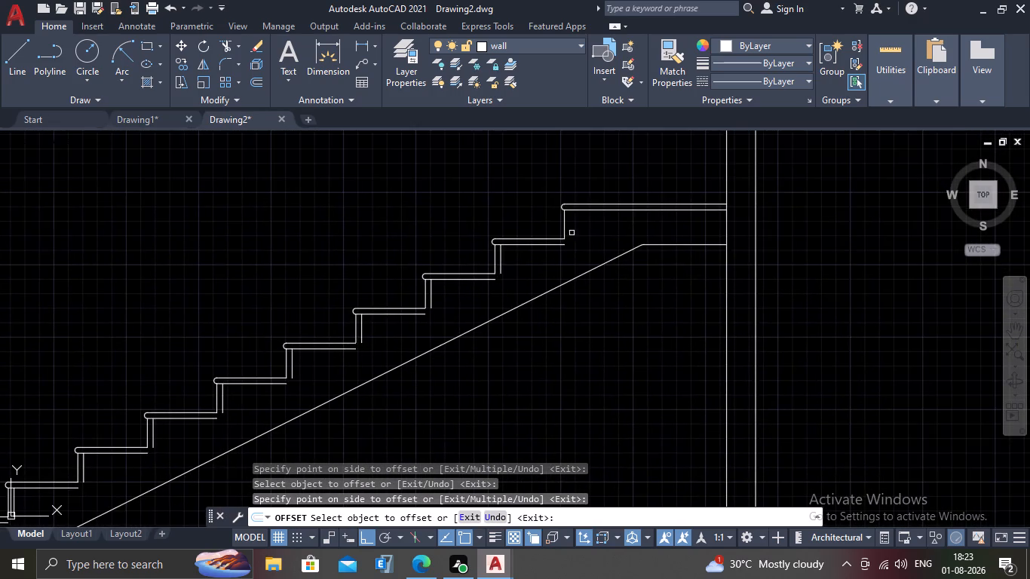
pyautogui.scroll(1, 587, 207)
pyautogui.click(553, 236)
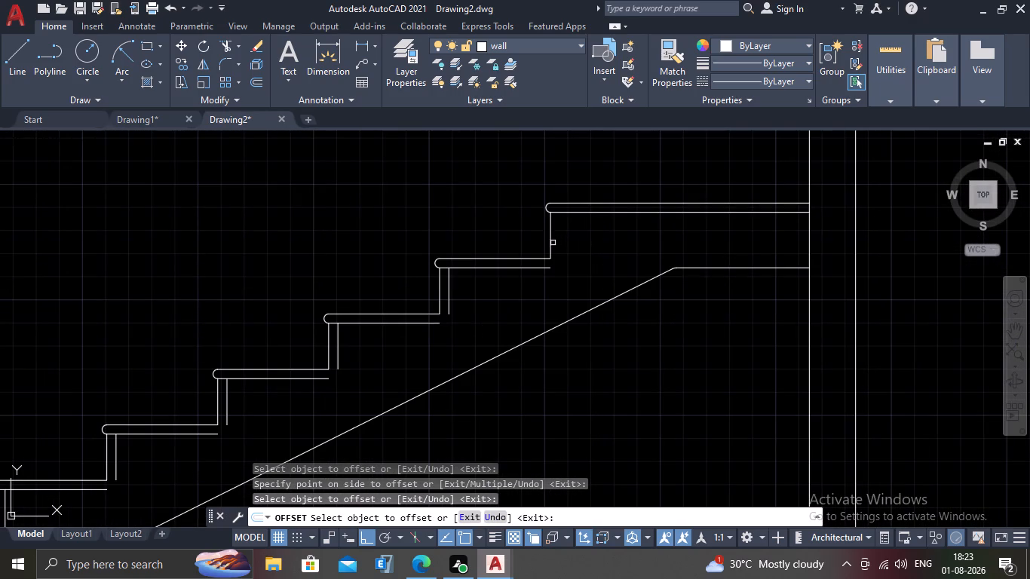
pyautogui.click(550, 246)
pyautogui.click(581, 243)
pyautogui.press('Escape')
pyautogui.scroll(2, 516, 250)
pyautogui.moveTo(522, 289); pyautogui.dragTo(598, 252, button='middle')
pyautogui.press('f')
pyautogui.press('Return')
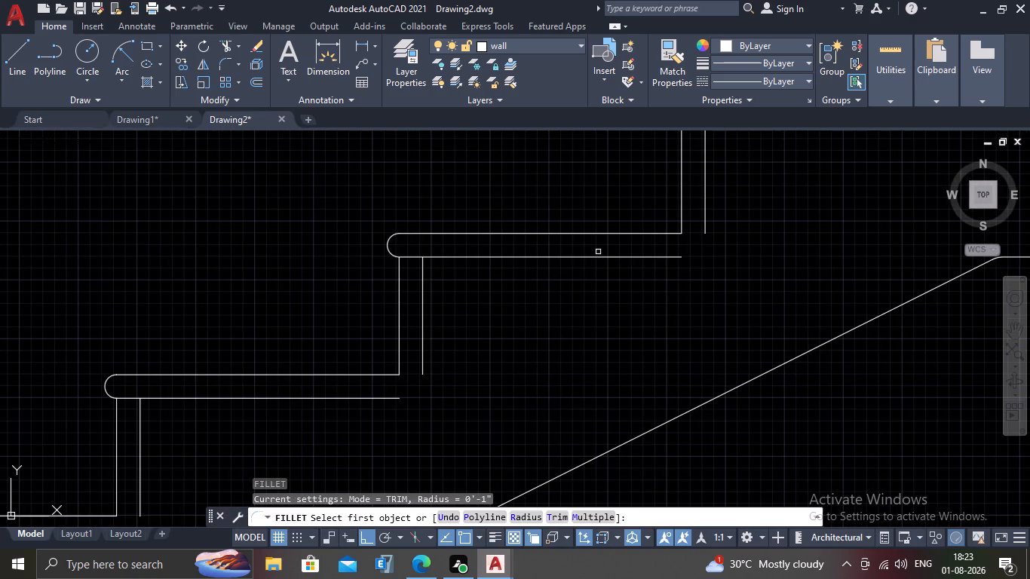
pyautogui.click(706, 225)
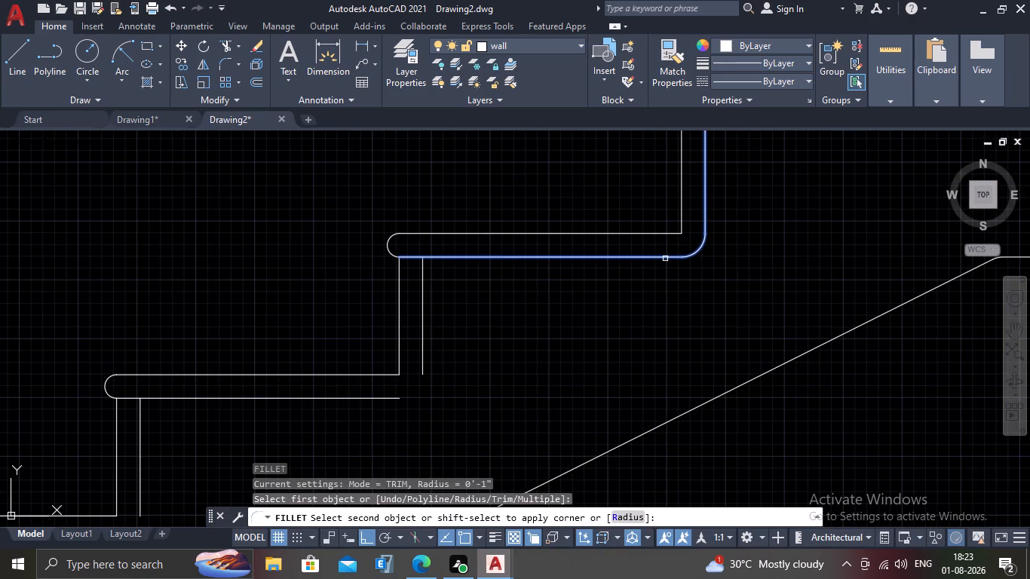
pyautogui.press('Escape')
# Fillet the ninth and eighth treads' undersides with the inner riser lines behind them, using radius 0 in multiple mode.
pyautogui.moveTo(633, 305); pyautogui.dragTo(670, 260, button='middle')
pyautogui.press('f')
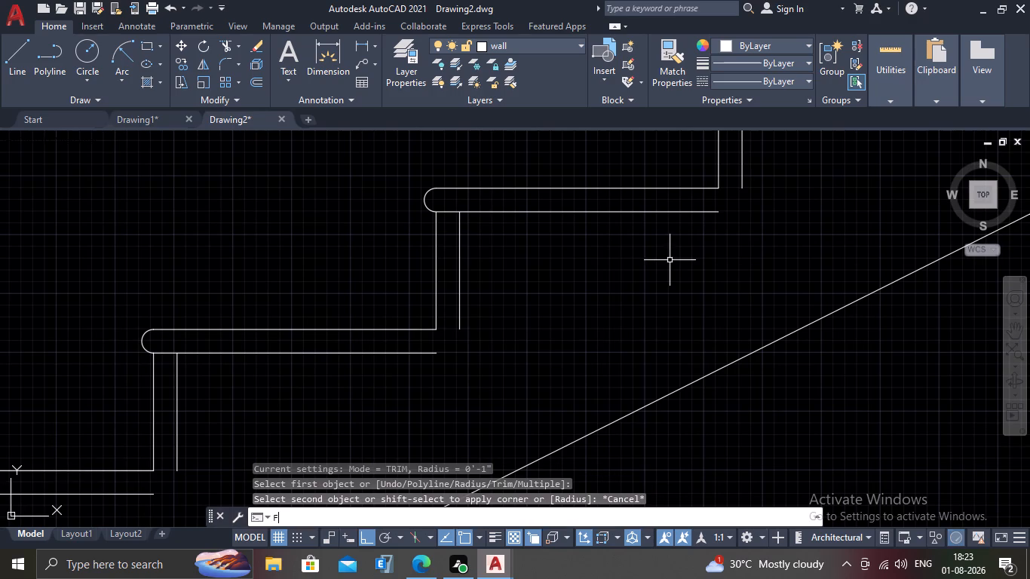
pyautogui.press('Return')
pyautogui.press('r')
pyautogui.press('Return')
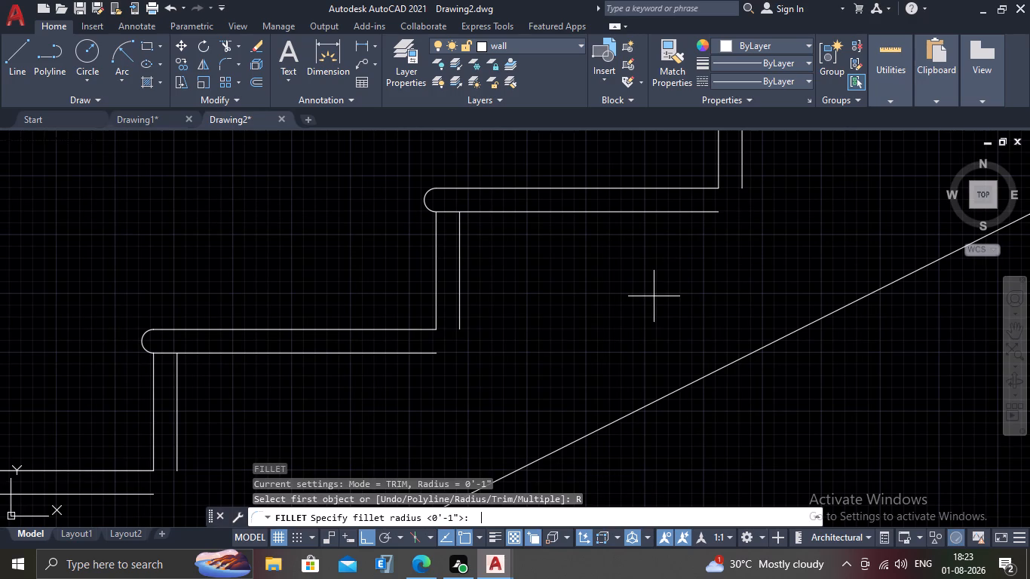
pyautogui.press('0')
pyautogui.press('Return')
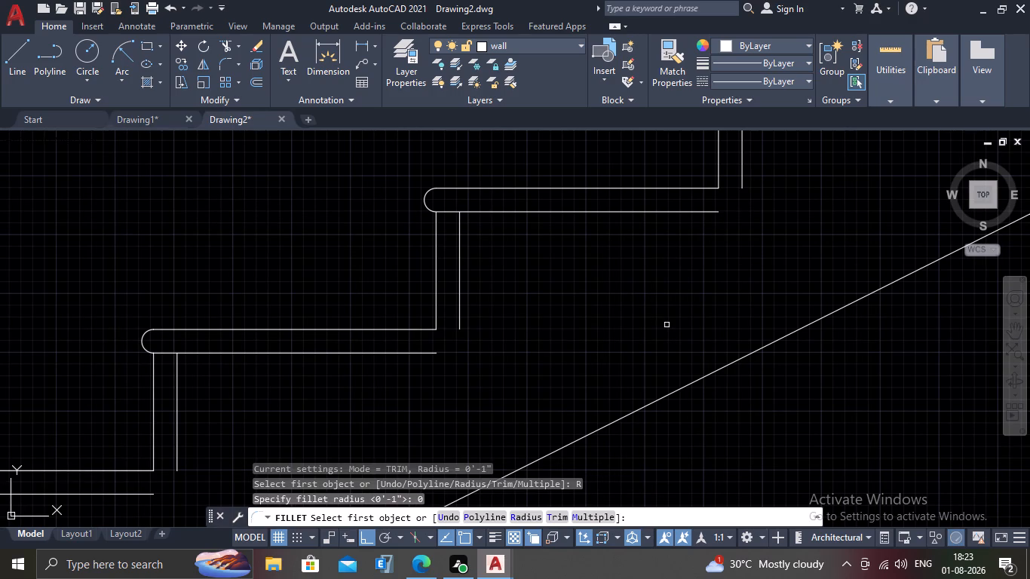
pyautogui.press('m')
pyautogui.press('Return')
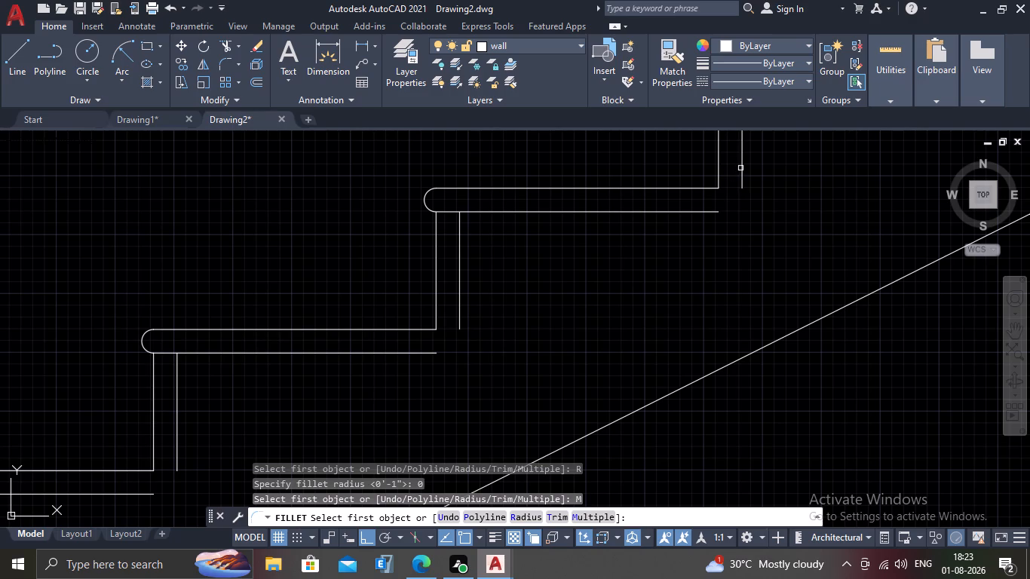
pyautogui.click(740, 168)
pyautogui.click(700, 213)
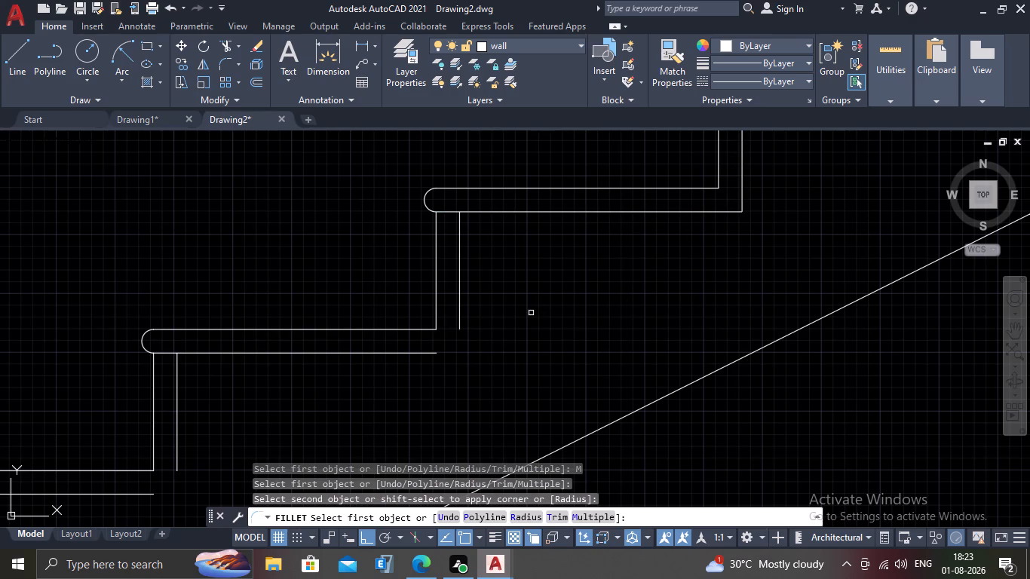
pyautogui.click(458, 314)
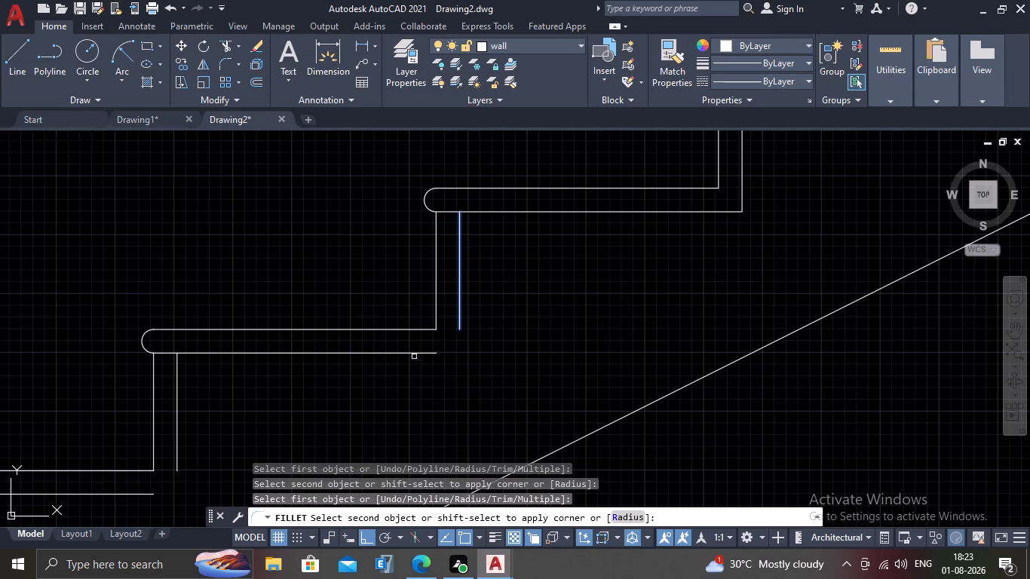
pyautogui.click(418, 354)
# Fillet the seventh, sixth and fifth treads' undersides with the inner riser lines behind them to form sharp corners.
pyautogui.scroll(-3, 471, 321)
pyautogui.moveTo(444, 357); pyautogui.dragTo(519, 270, button='middle')
pyautogui.scroll(1, 477, 294)
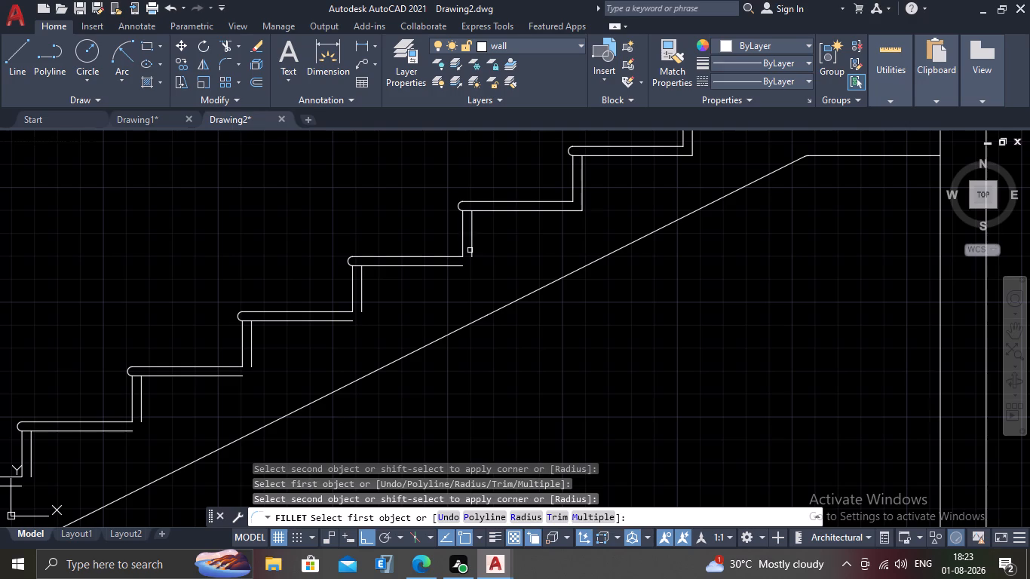
pyautogui.click(470, 250)
pyautogui.click(462, 267)
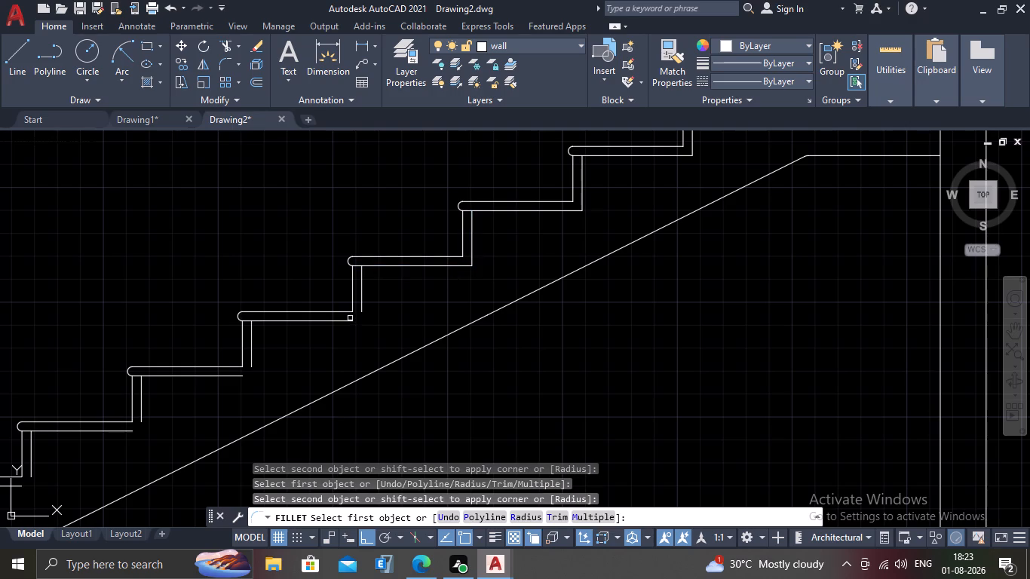
pyautogui.click(348, 321)
pyautogui.click(363, 302)
pyautogui.moveTo(320, 353); pyautogui.dragTo(443, 289, button='middle')
pyautogui.scroll(2, 336, 318)
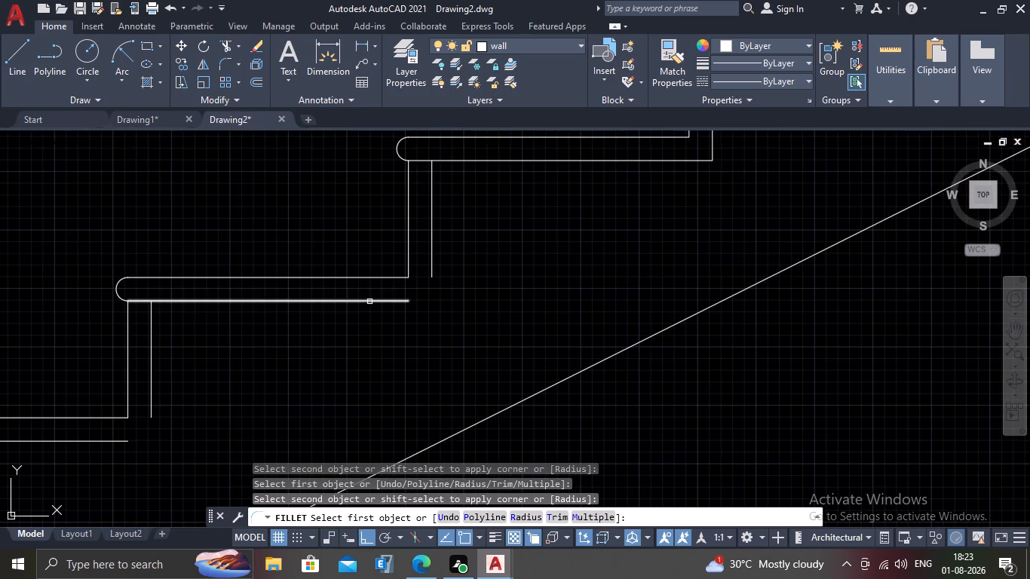
pyautogui.click(369, 302)
pyautogui.click(432, 270)
# Fillet the fourth and third treads' undersides with the inner riser lines behind them to form sharp corners.
pyautogui.moveTo(269, 357); pyautogui.dragTo(271, 357, button='middle')
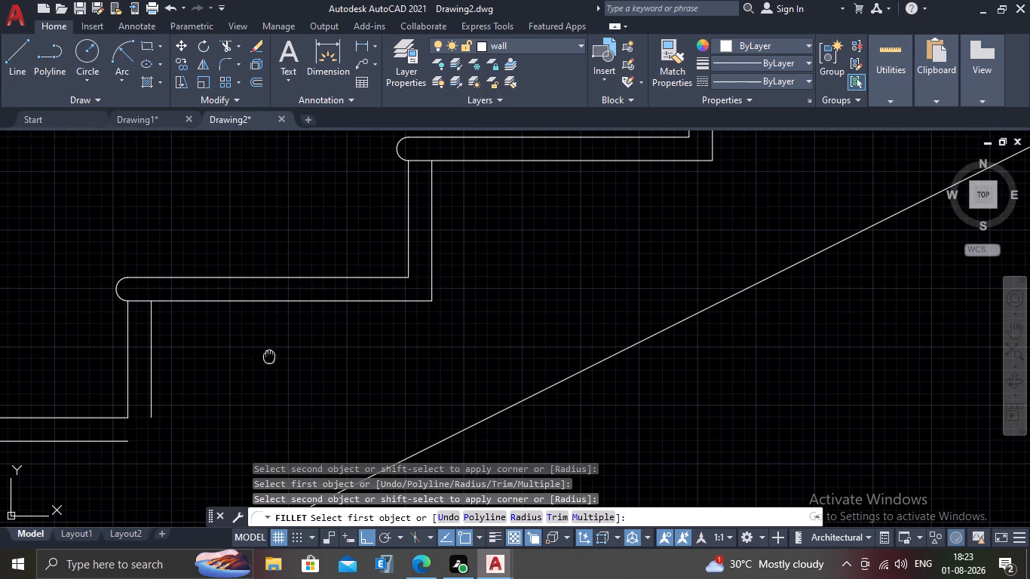
pyautogui.moveTo(271, 357); pyautogui.dragTo(476, 283, button='middle')
pyautogui.scroll(1, 317, 410)
pyautogui.click(332, 342)
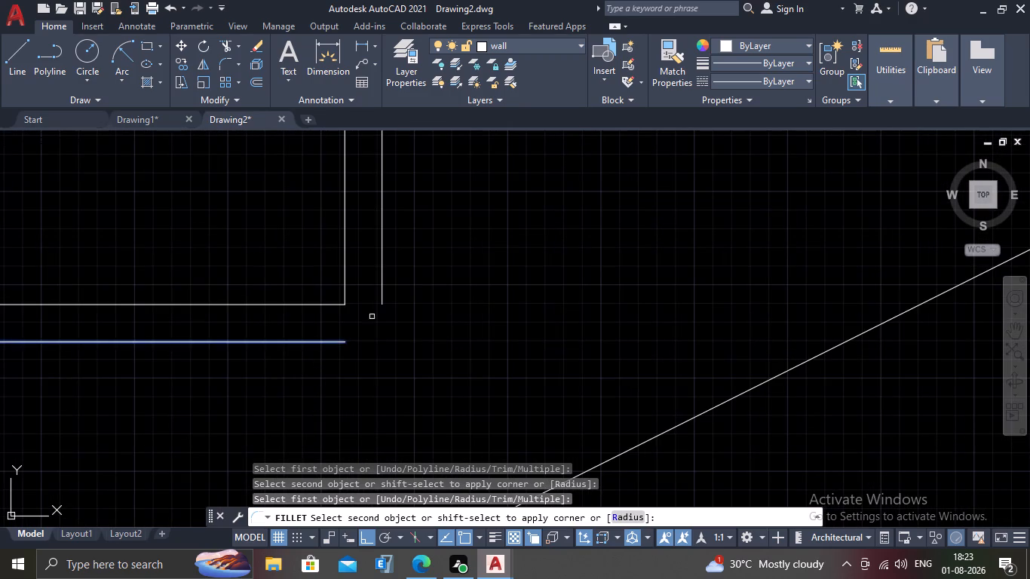
pyautogui.click(379, 295)
pyautogui.moveTo(381, 295); pyautogui.dragTo(382, 314)
pyautogui.scroll(-2, 376, 351)
pyautogui.moveTo(320, 379); pyautogui.dragTo(432, 290, button='middle')
pyautogui.scroll(1, 280, 368)
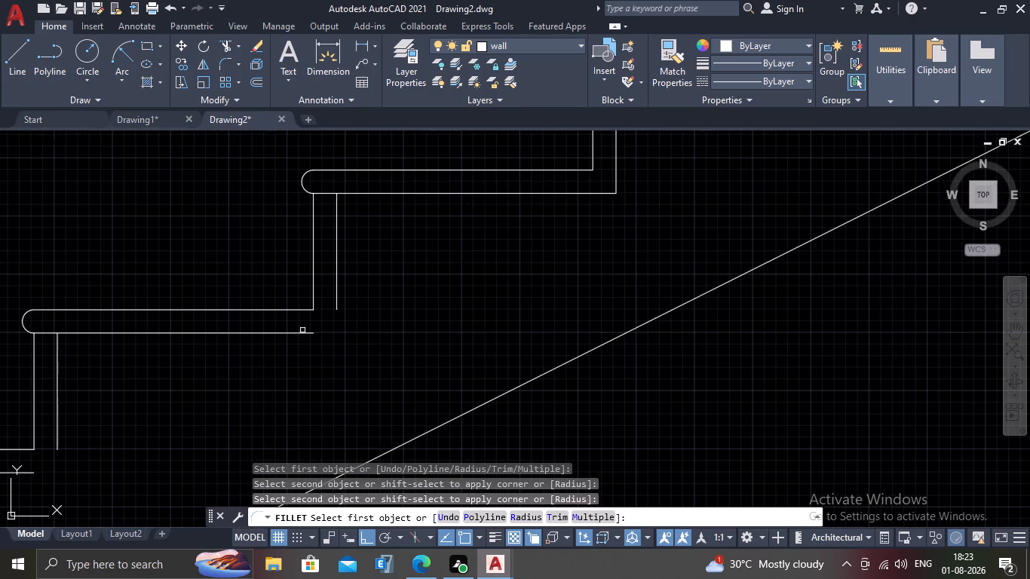
pyautogui.moveTo(302, 334); pyautogui.dragTo(311, 329)
pyautogui.click(339, 302)
pyautogui.moveTo(336, 304); pyautogui.dragTo(335, 312)
# Fillet the second and first treads' undersides with the inner riser lines behind them, finishing the sharp corners.
pyautogui.scroll(-2, 324, 347)
pyautogui.moveTo(284, 378); pyautogui.dragTo(357, 317, button='middle')
pyautogui.scroll(2, 270, 342)
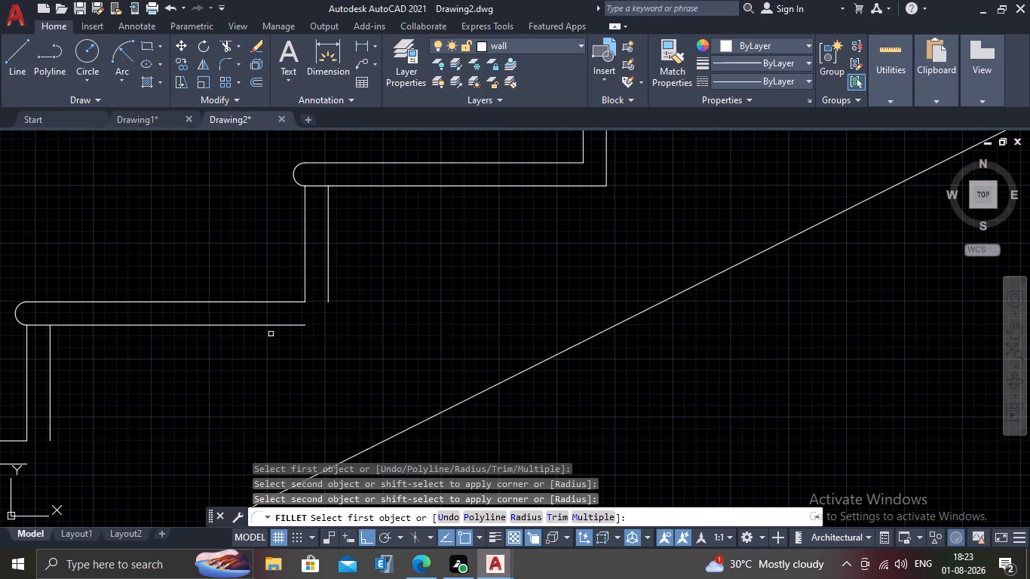
pyautogui.click(282, 326)
pyautogui.click(330, 284)
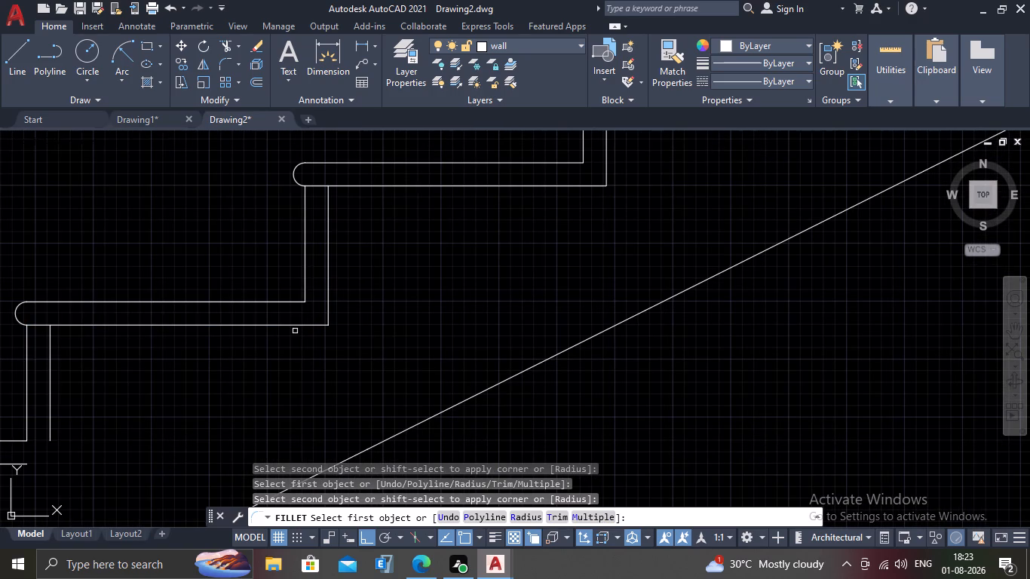
pyautogui.moveTo(171, 408); pyautogui.dragTo(174, 408, button='middle')
pyautogui.moveTo(174, 408); pyautogui.dragTo(513, 362, button='middle')
pyautogui.scroll(1, 397, 412)
pyautogui.click(334, 423)
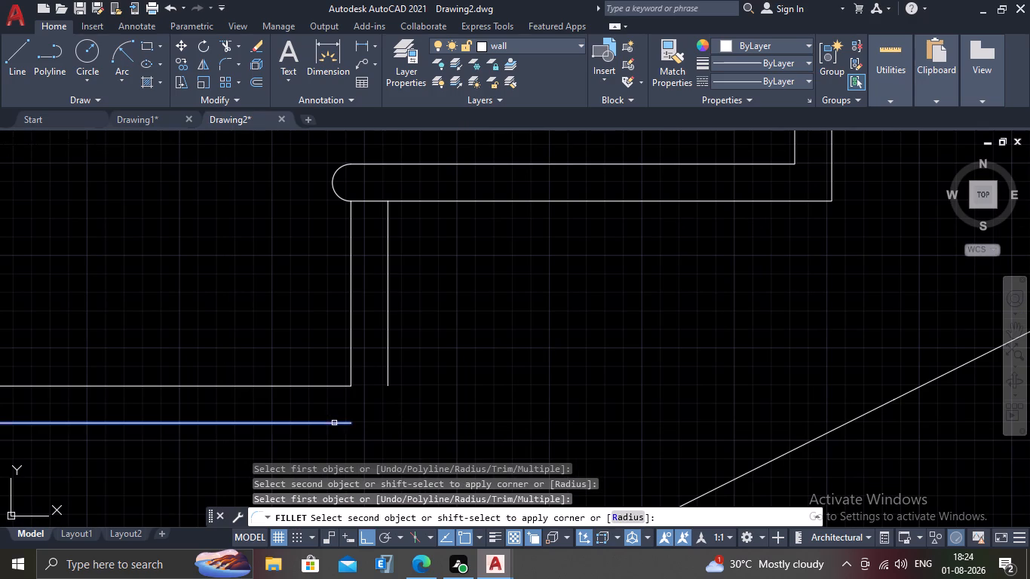
pyautogui.click(389, 373)
pyautogui.scroll(-2, 398, 373)
pyautogui.moveTo(371, 423); pyautogui.dragTo(414, 395, button='middle')
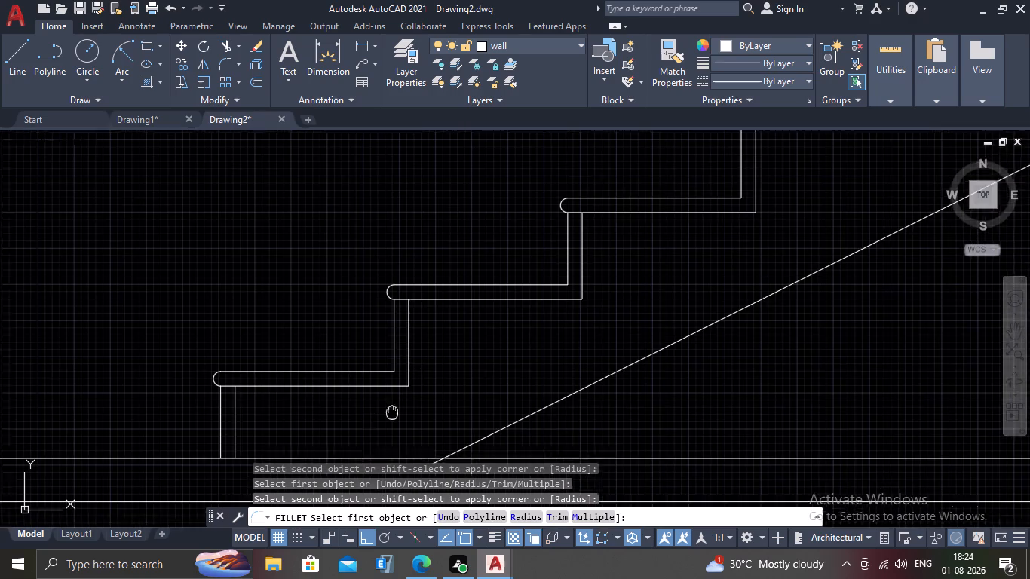
pyautogui.moveTo(414, 395); pyautogui.dragTo(452, 343, button='middle')
pyautogui.scroll(1, 494, 419)
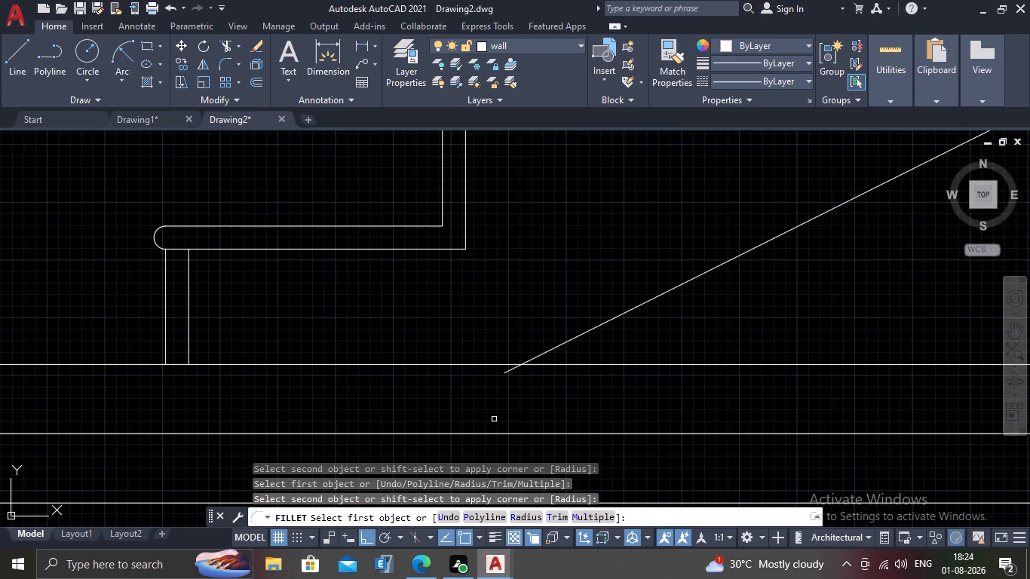
pyautogui.press('Escape')
# Trim the lower end of the sloping waist slab line that extends below the floor line.
pyautogui.write('TR')
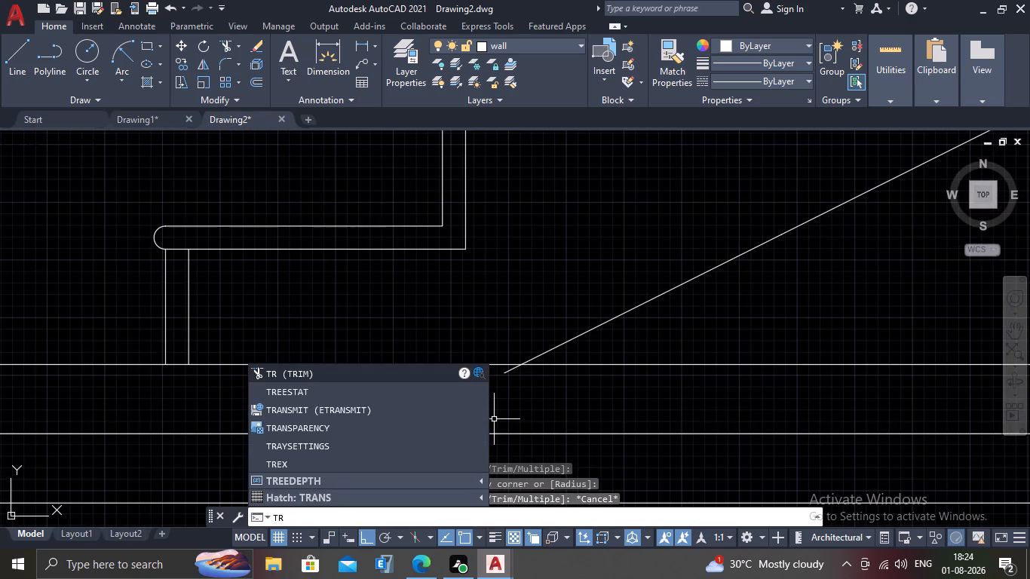
pyautogui.press('Return')
pyautogui.scroll(2, 505, 363)
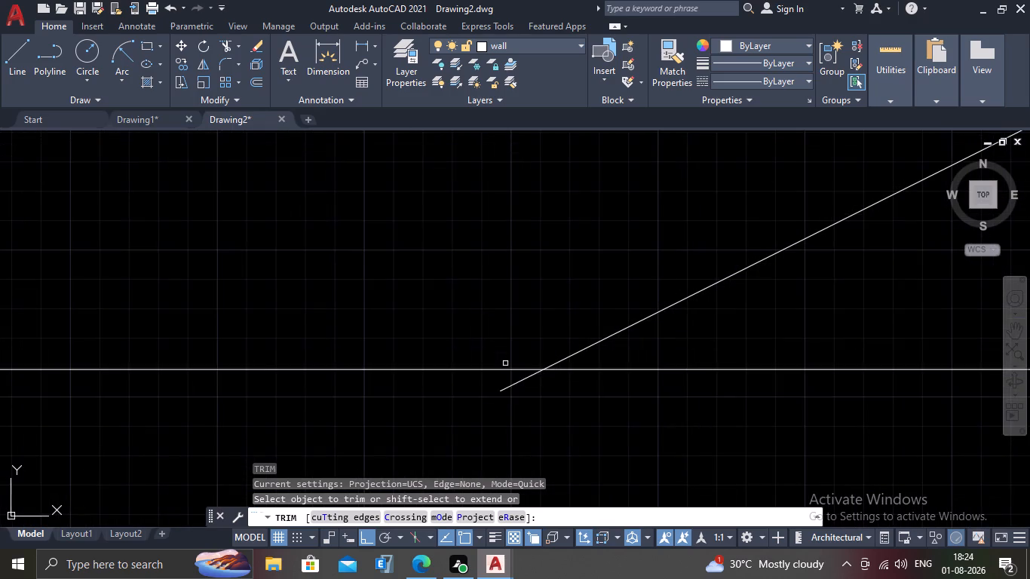
pyautogui.scroll(1, 508, 383)
pyautogui.click(510, 387)
pyautogui.press('Escape')
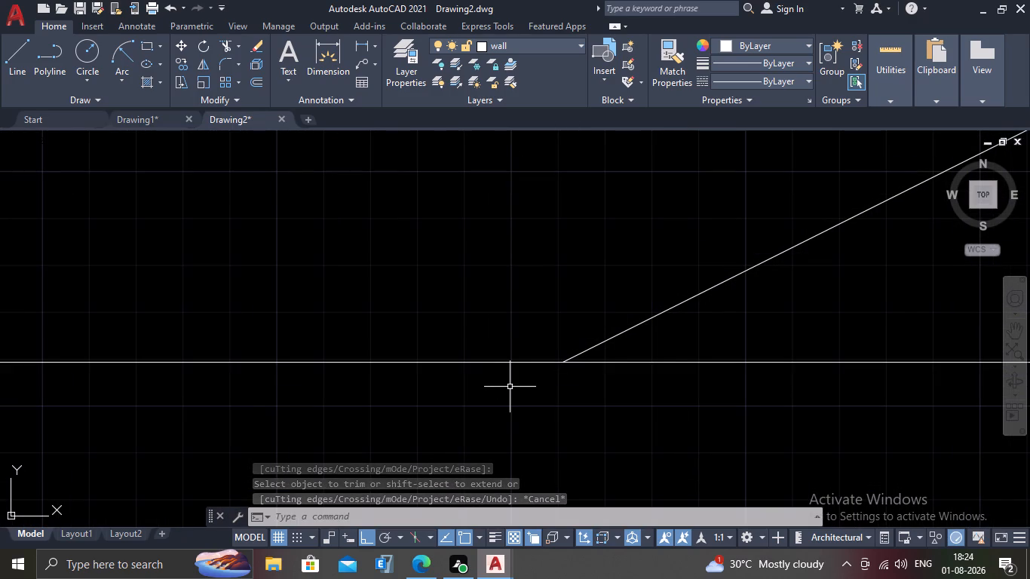
# Hatch the stair's waist slab and landing area with the AR-CONC pattern at scale 0.8.
pyautogui.scroll(-5, 514, 384)
pyautogui.moveTo(529, 424); pyautogui.dragTo(568, 349, button='middle')
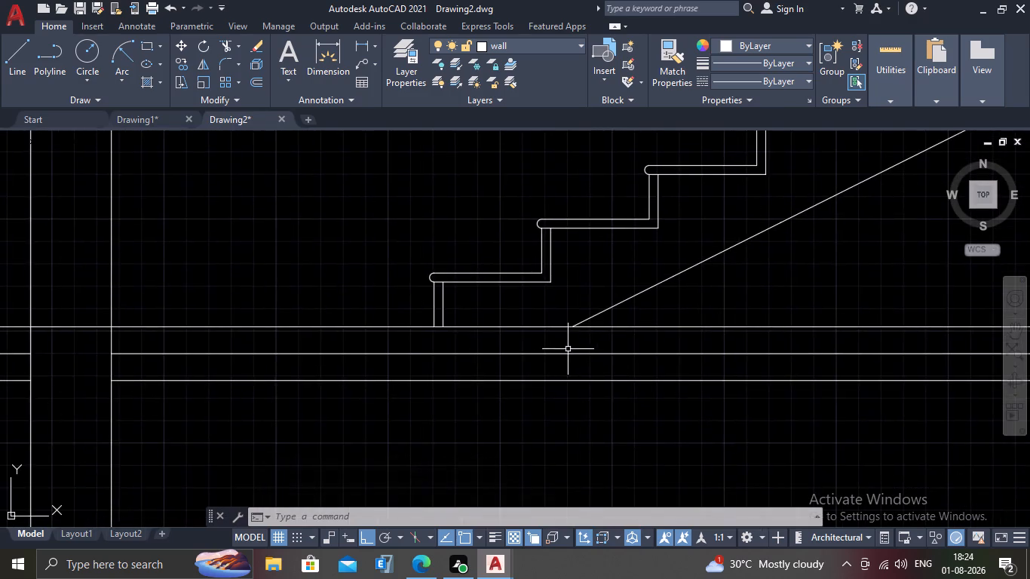
pyautogui.scroll(-2, 558, 352)
pyautogui.moveTo(628, 341); pyautogui.dragTo(512, 376, button='middle')
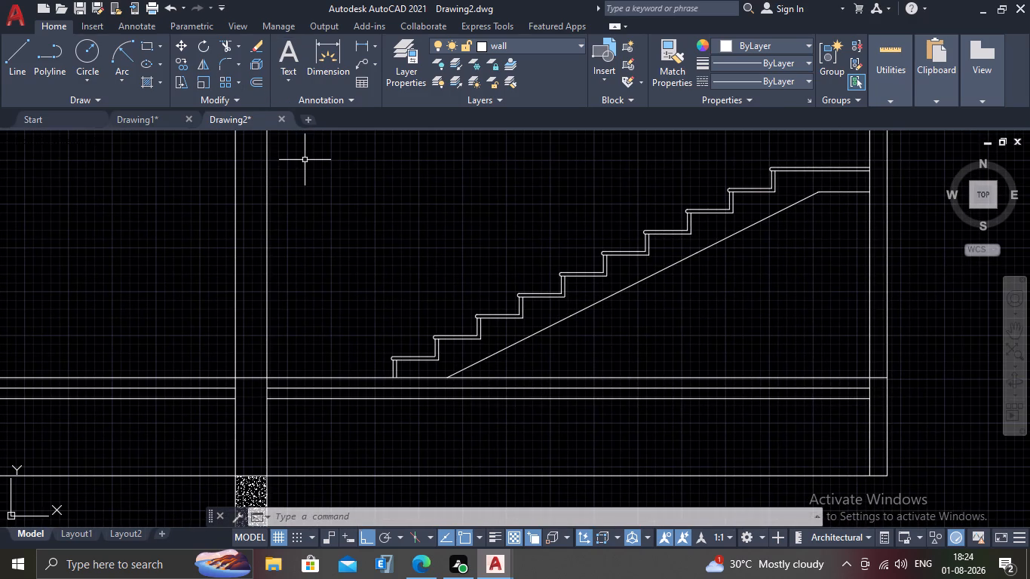
pyautogui.press('h')
pyautogui.press('Return')
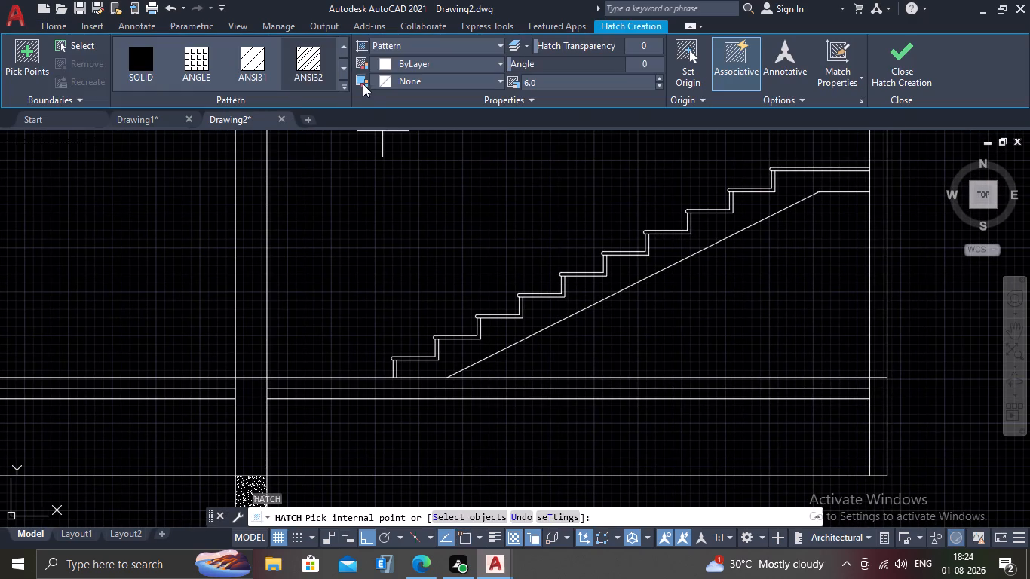
pyautogui.click(348, 86)
pyautogui.click(320, 218)
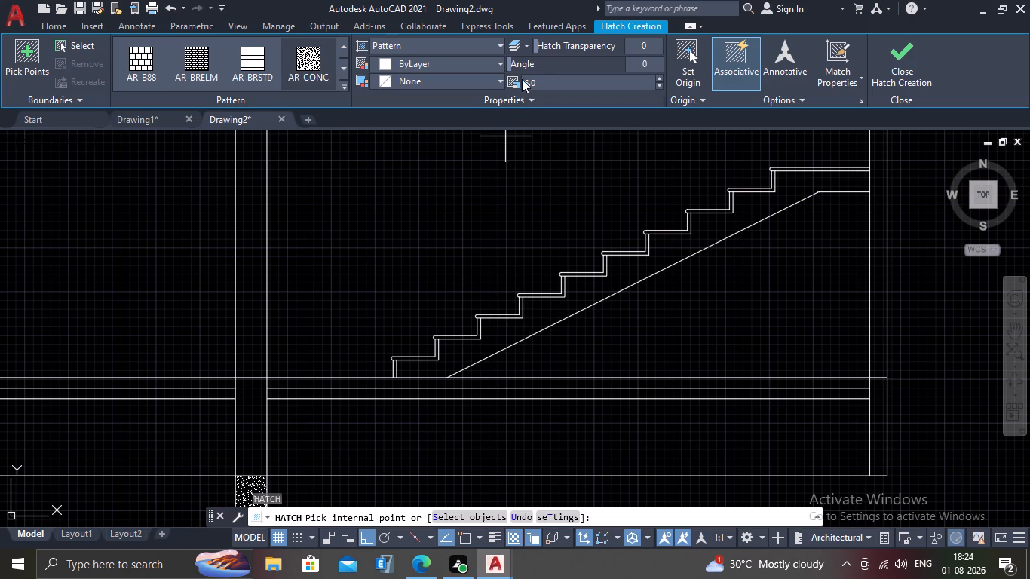
pyautogui.moveTo(539, 81); pyautogui.dragTo(517, 92)
pyautogui.press('0')
pyautogui.write('.8')
pyautogui.press('Return')
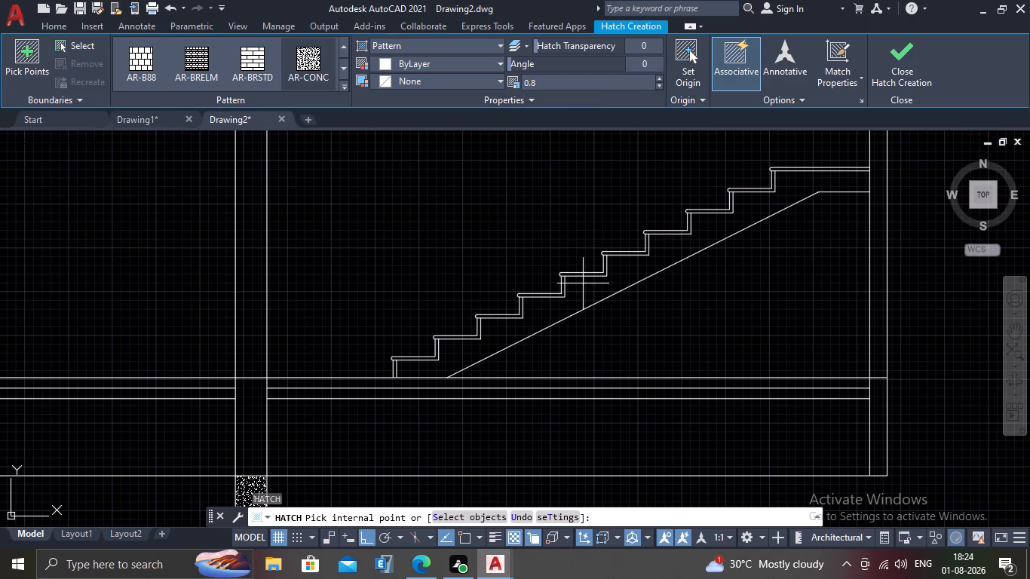
pyautogui.click(584, 292)
pyautogui.press('Escape')
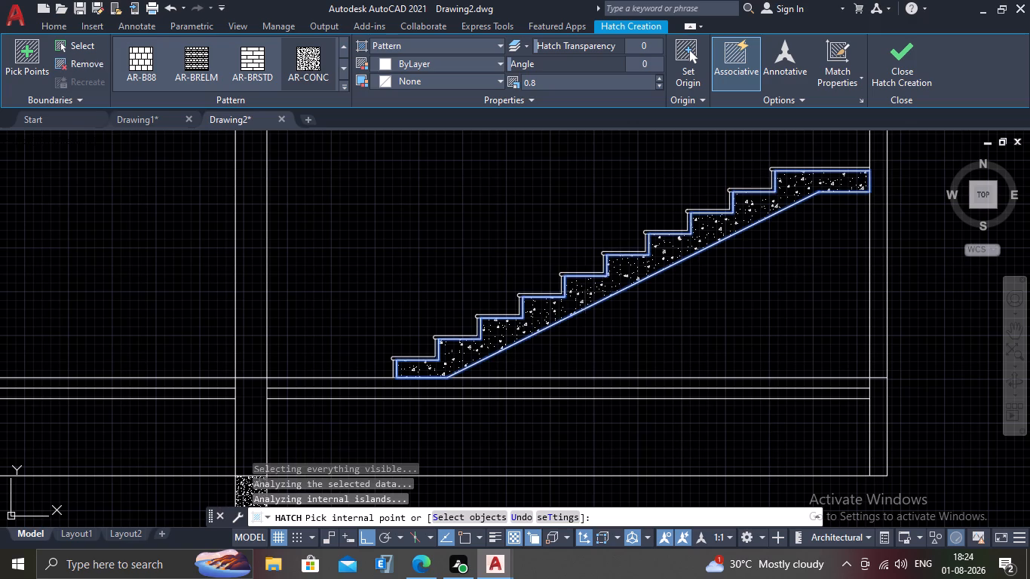
# Draw a vertical line up from the first tread near its nosing, in two consecutive 1' segments.
pyautogui.scroll(-3, 568, 244)
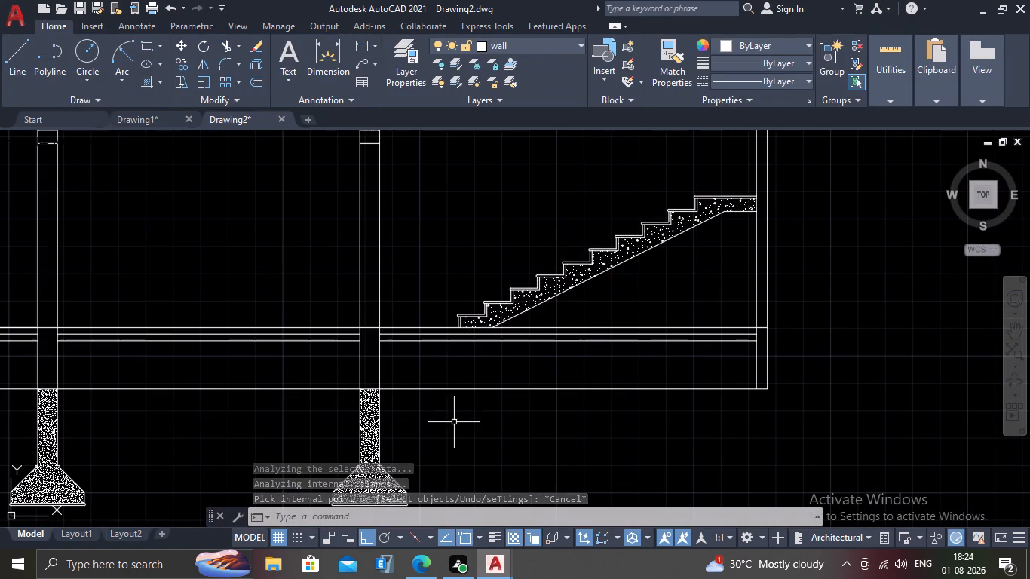
pyautogui.scroll(-1, 454, 422)
pyautogui.moveTo(463, 418); pyautogui.dragTo(540, 361, button='middle')
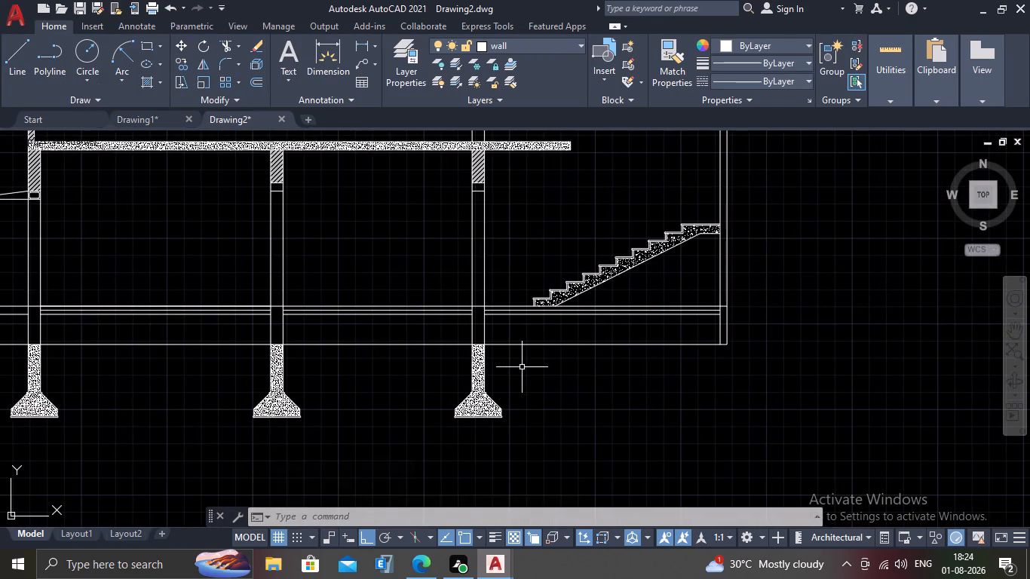
pyautogui.scroll(-2, 522, 367)
pyautogui.moveTo(541, 330); pyautogui.dragTo(517, 382, button='middle')
pyautogui.scroll(2, 526, 349)
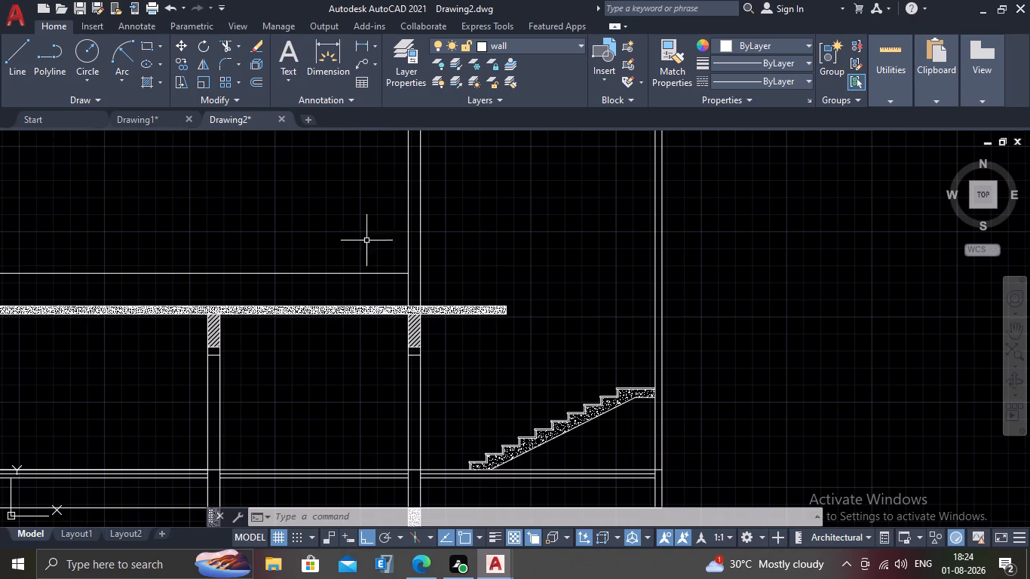
pyautogui.scroll(1, 455, 535)
pyautogui.scroll(3, 473, 437)
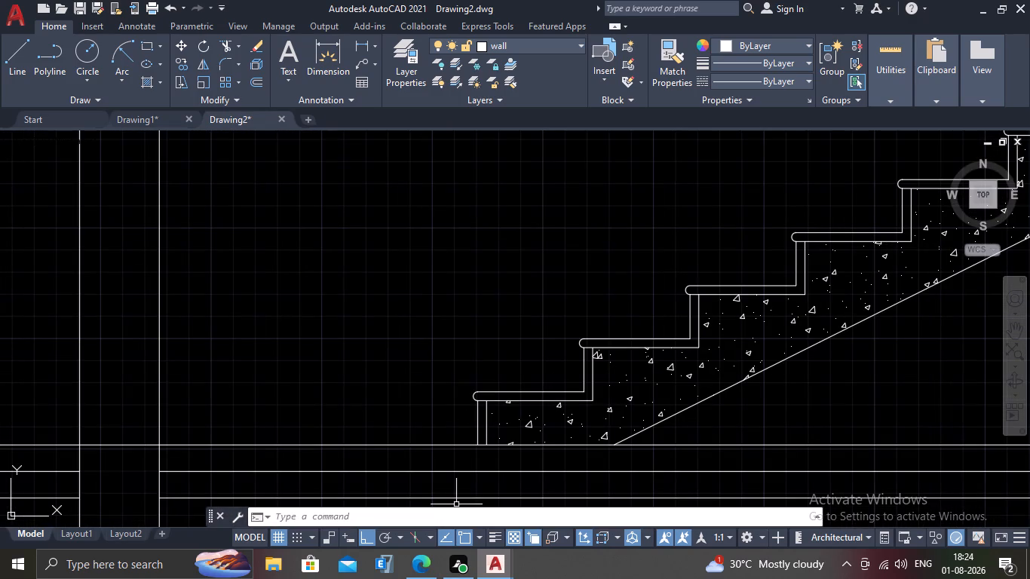
pyautogui.press('l')
pyautogui.press('Return')
pyautogui.scroll(2, 454, 501)
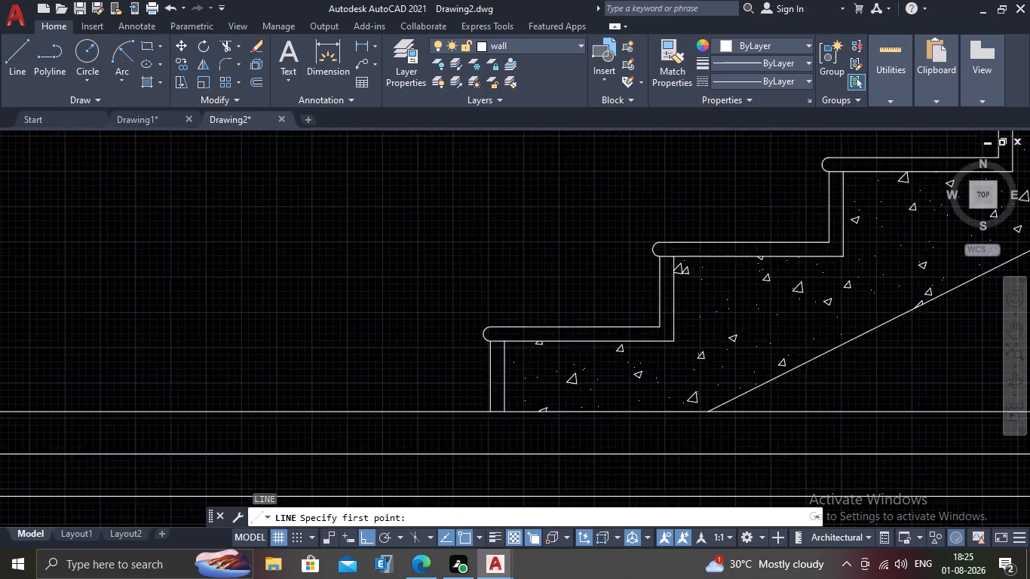
pyautogui.moveTo(549, 314); pyautogui.dragTo(502, 578, button='middle')
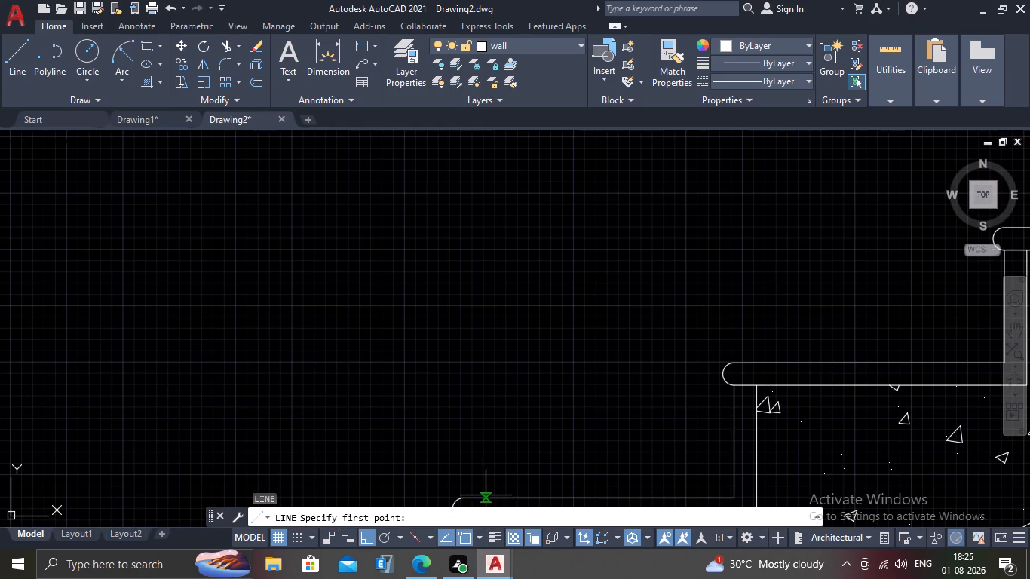
pyautogui.moveTo(486, 498); pyautogui.dragTo(487, 485)
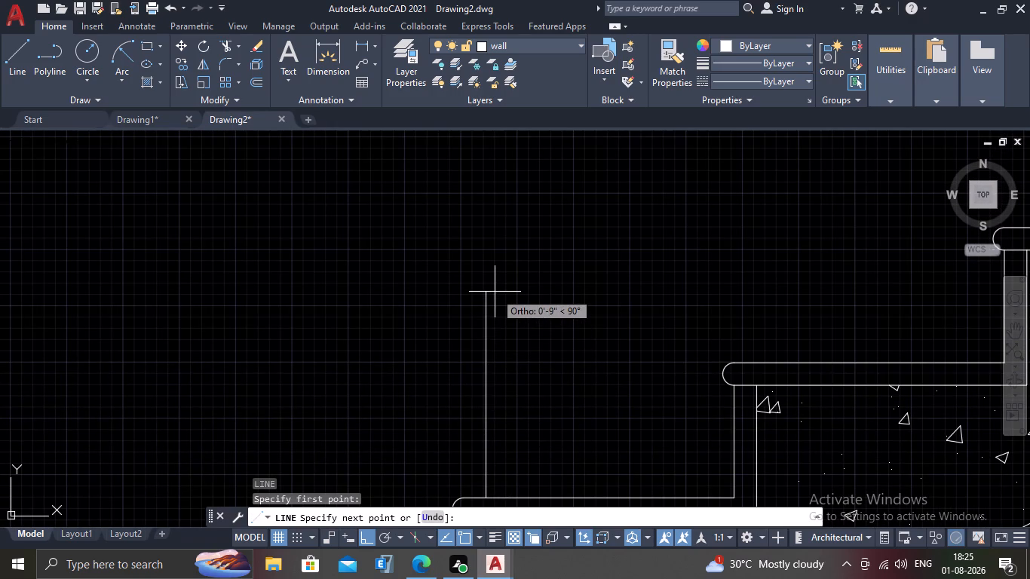
pyautogui.write("1'")
pyautogui.press('Return')
pyautogui.scroll(-3, 514, 326)
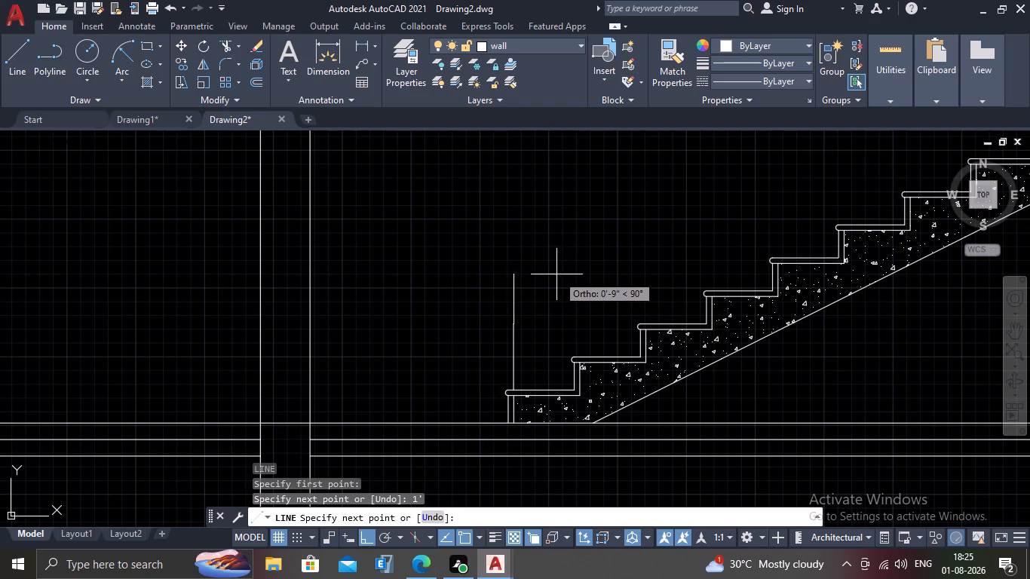
pyautogui.scroll(-2, 555, 334)
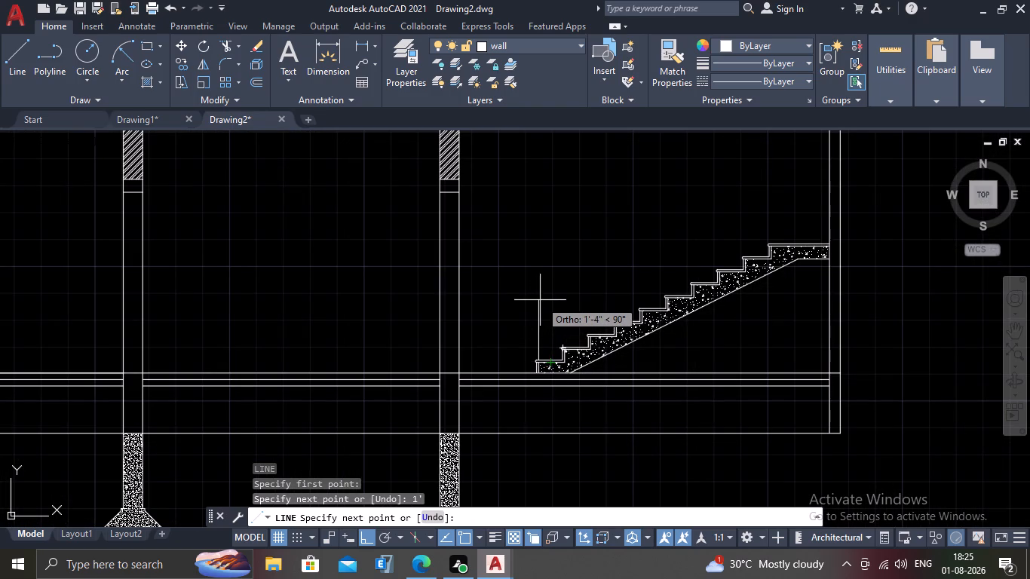
pyautogui.write("1'")
pyautogui.press('Return')
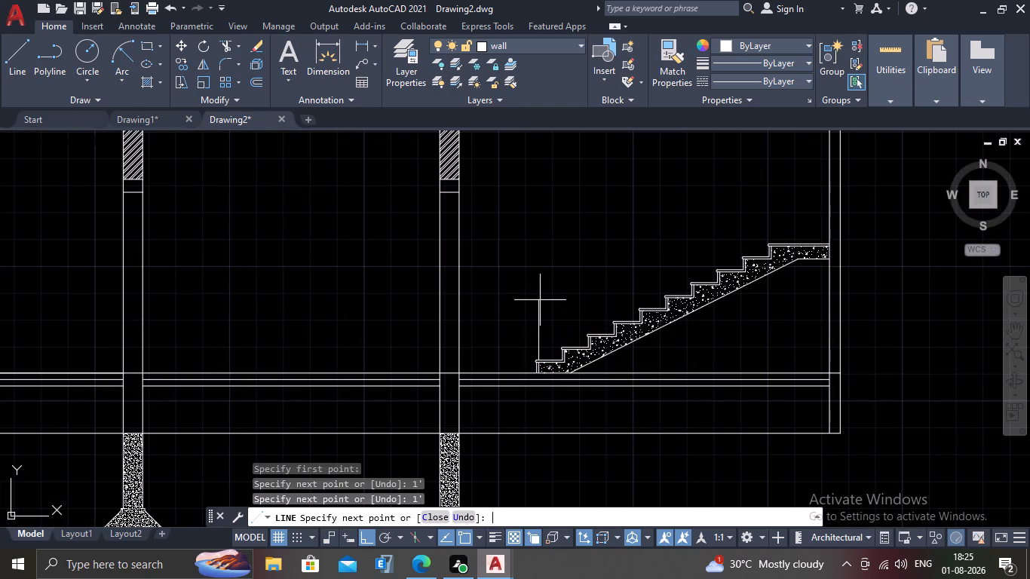
# Continue the line 2" across toward the stair and 2' down to the tread to complete the railing post outline.
pyautogui.scroll(1, 550, 319)
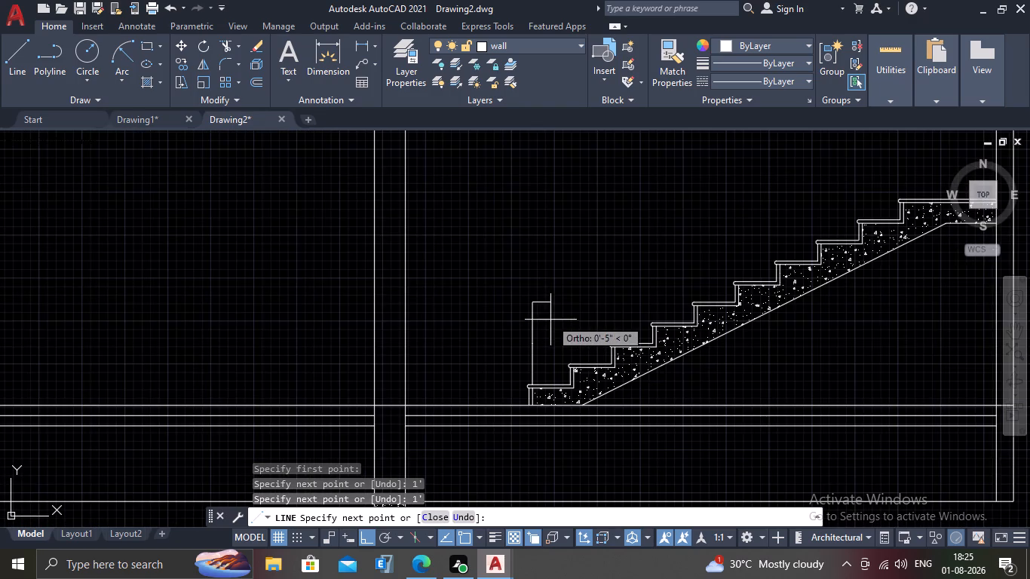
pyautogui.scroll(2, 549, 310)
pyautogui.press('2')
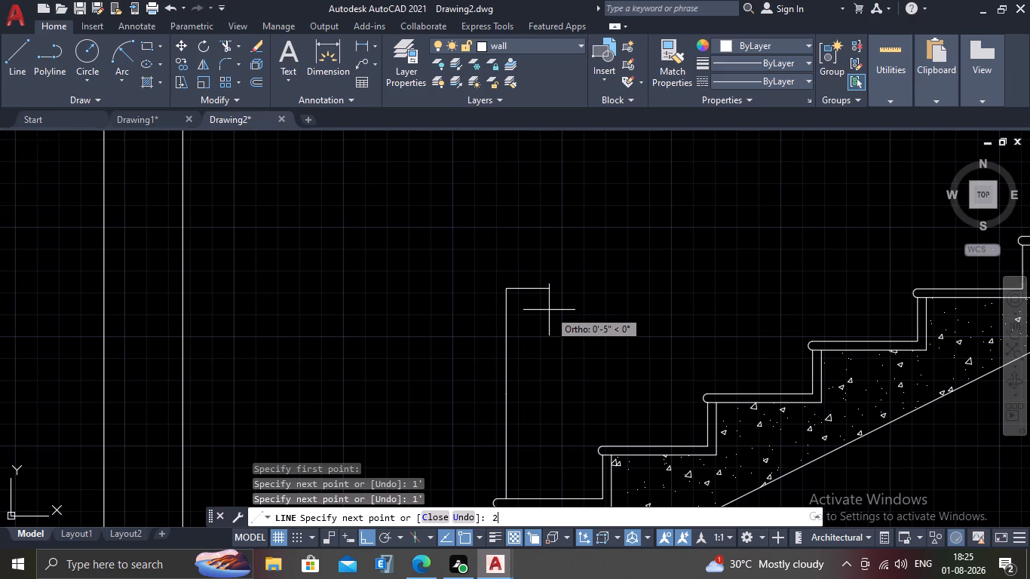
pyautogui.hotkey('shift', '"')
pyautogui.press('Return')
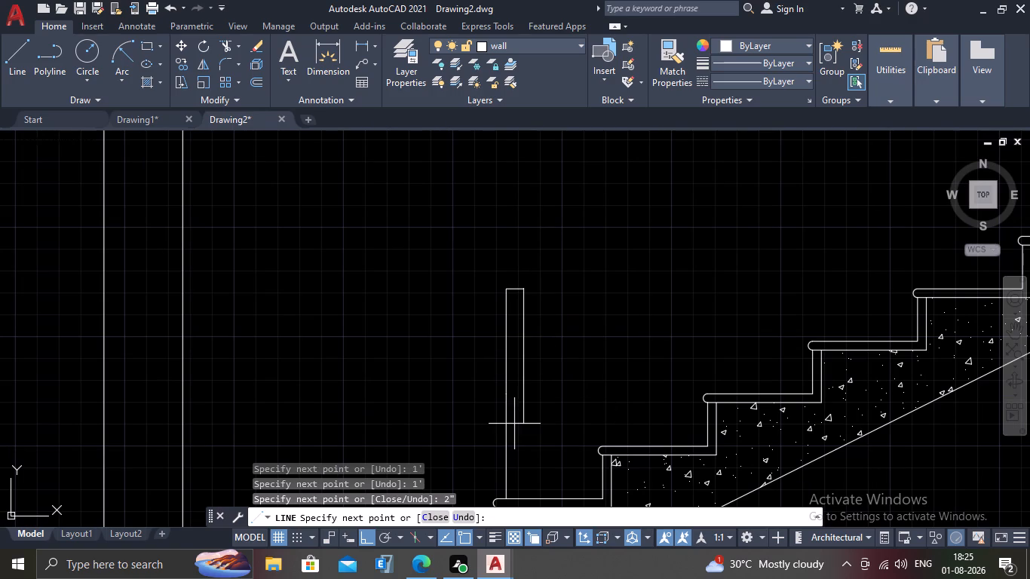
pyautogui.moveTo(517, 423); pyautogui.dragTo(521, 274, button='middle')
pyautogui.scroll(1, 517, 352)
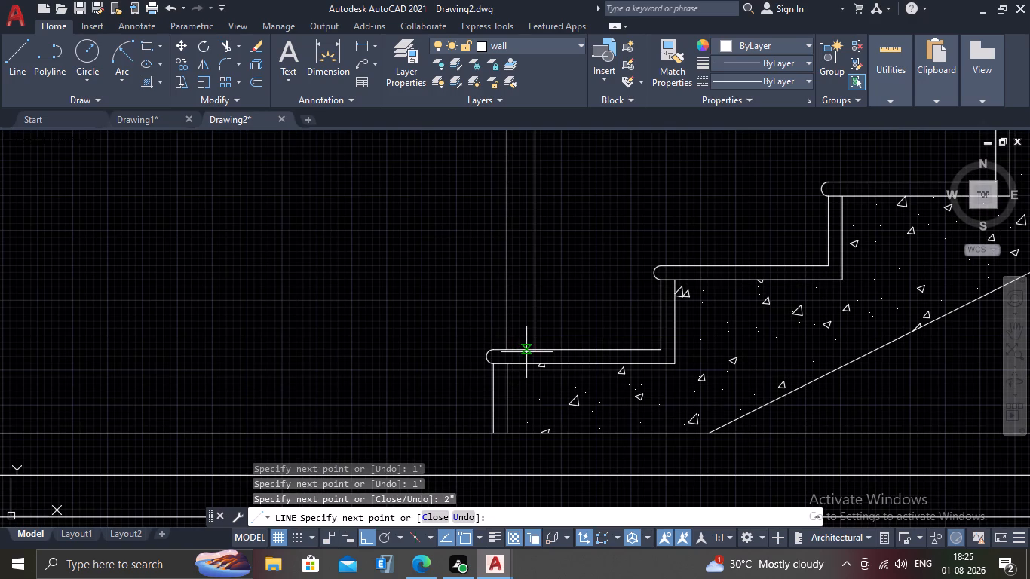
pyautogui.write("2'")
pyautogui.press('Return')
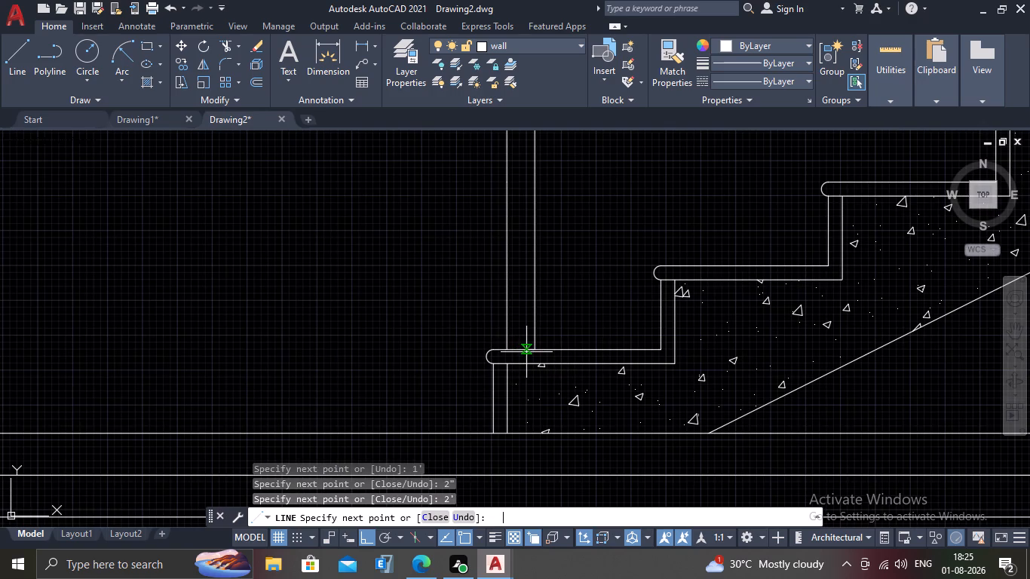
pyautogui.press('Escape')
# Draw a circle of about 1" radius just above the top of the railing post.
pyautogui.scroll(-1, 526, 352)
pyautogui.scroll(-2, 510, 476)
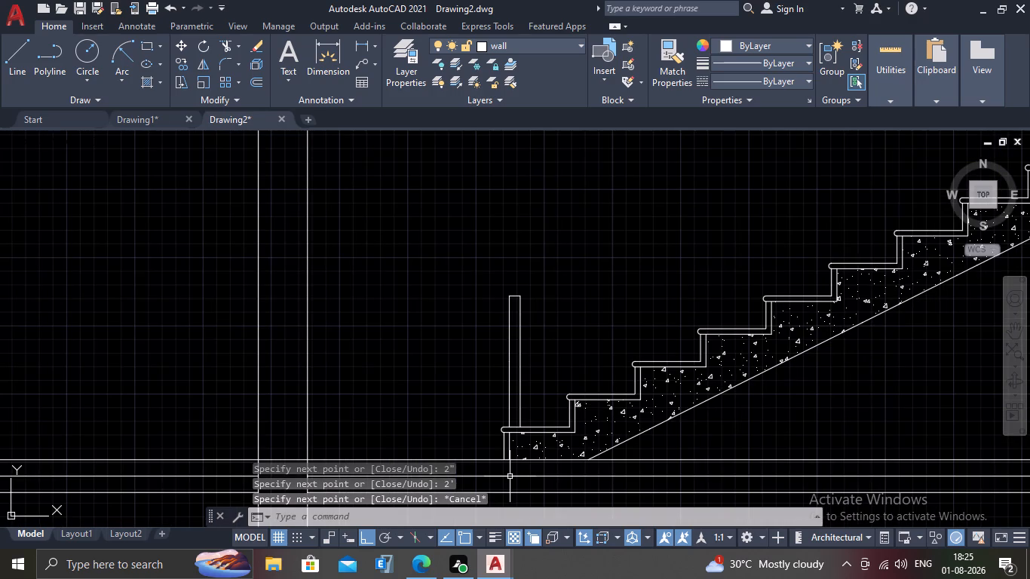
pyautogui.scroll(-2, 521, 293)
pyautogui.scroll(2, 580, 314)
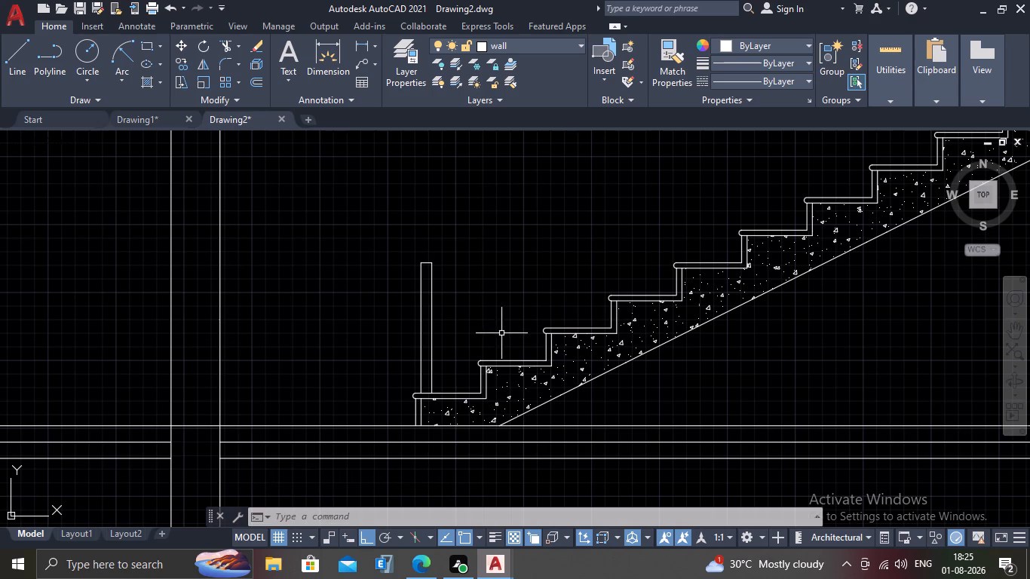
pyautogui.scroll(1, 500, 334)
pyautogui.scroll(-3, 477, 352)
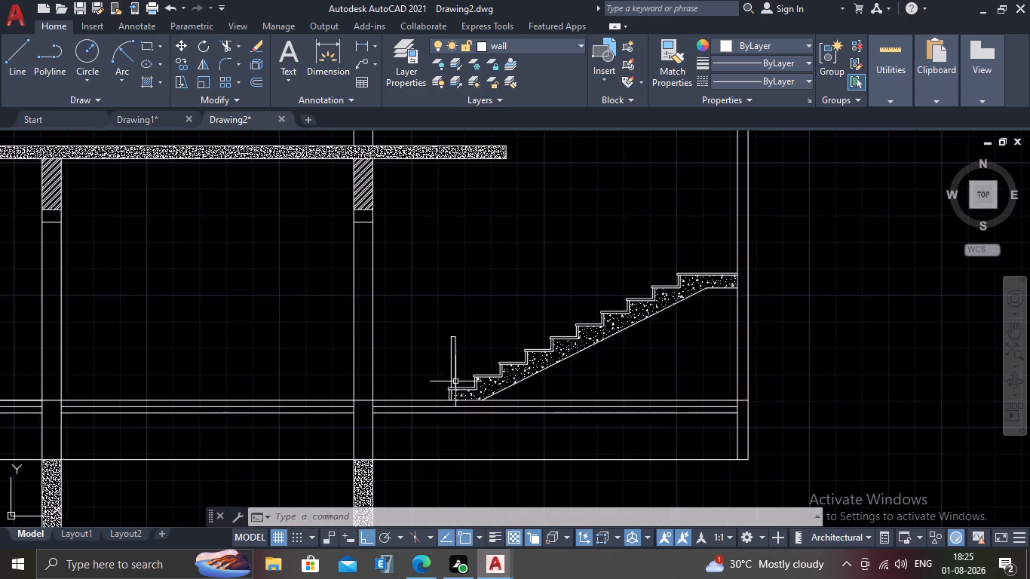
pyautogui.scroll(2, 458, 379)
pyautogui.scroll(2, 442, 269)
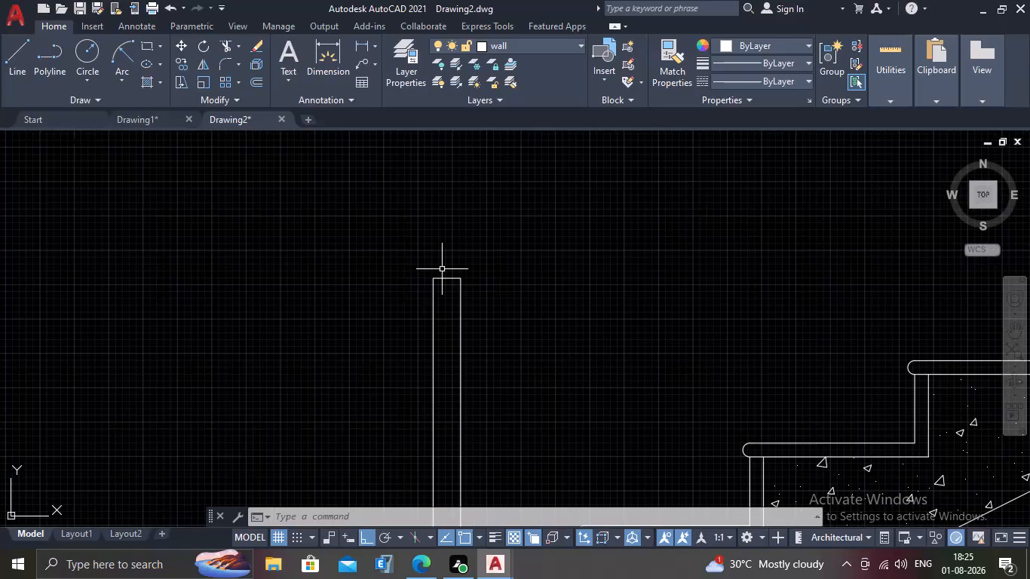
pyautogui.press('c')
pyautogui.press('Return')
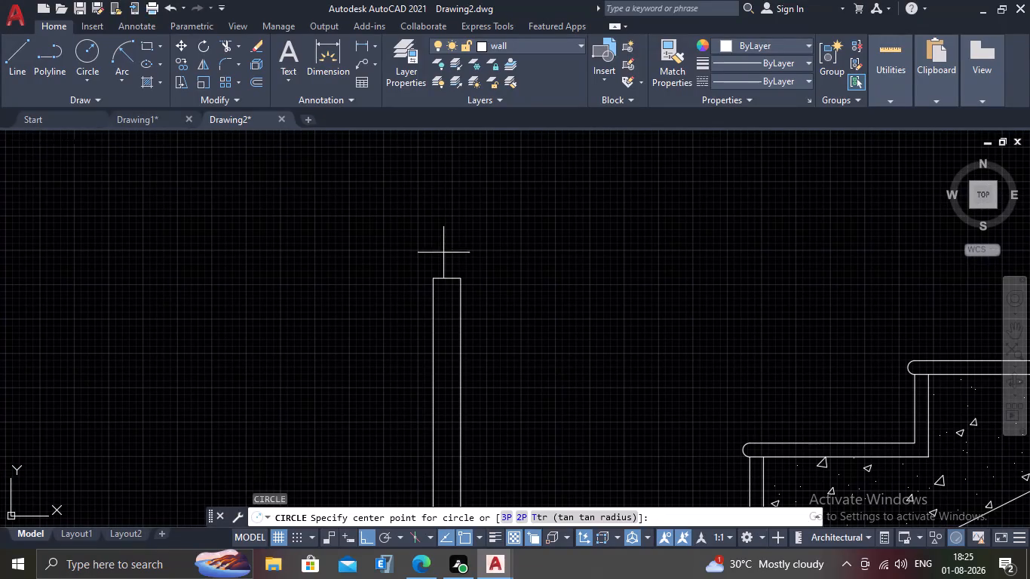
pyautogui.click(443, 252)
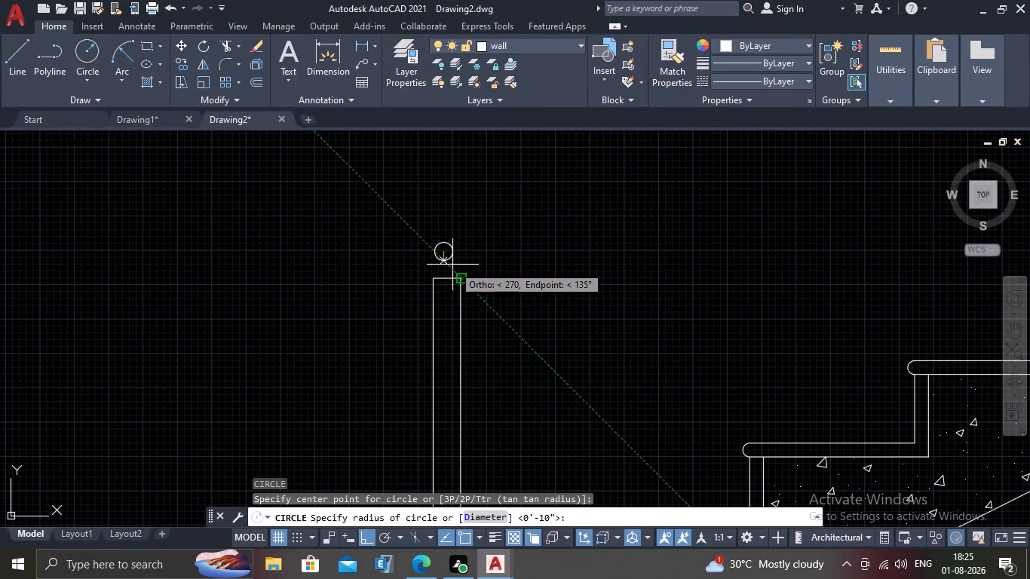
pyautogui.scroll(2, 451, 256)
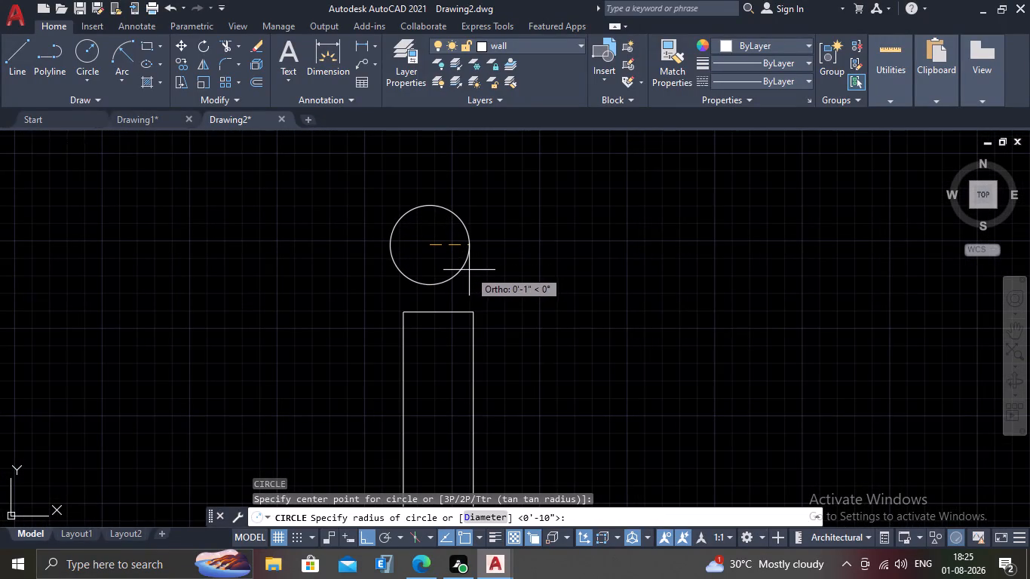
pyautogui.click(469, 270)
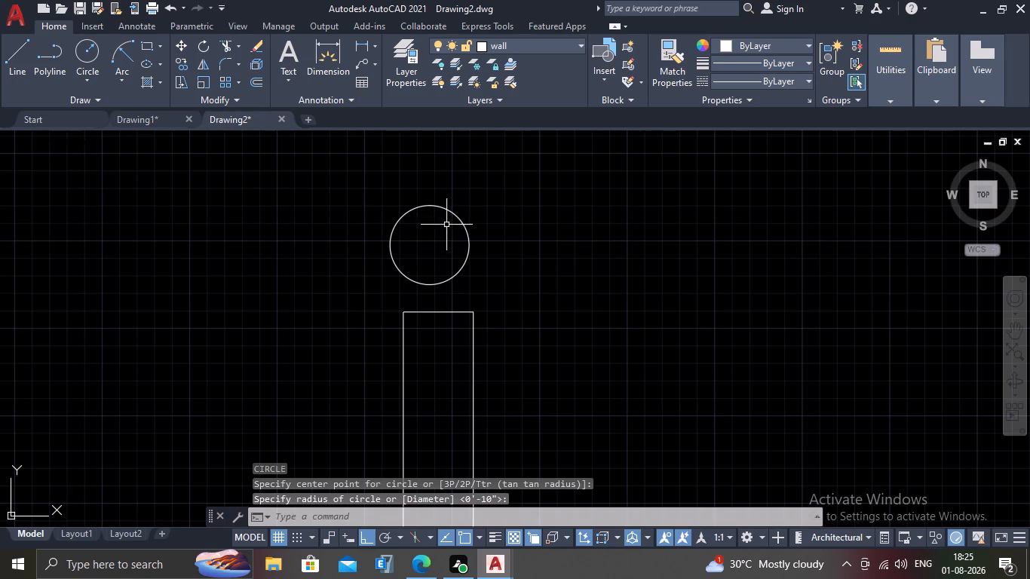
# Move the circle by its centre onto the post's top, centred over its width, with Ortho turned off.
pyautogui.click(461, 206)
pyautogui.click(454, 223)
pyautogui.press('m')
pyautogui.press('Return')
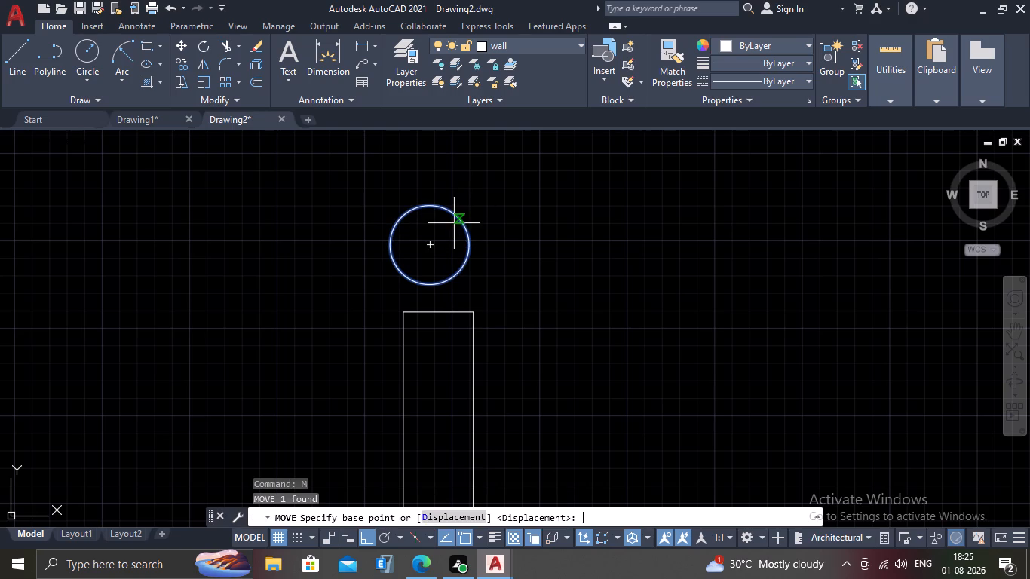
pyautogui.click(426, 241)
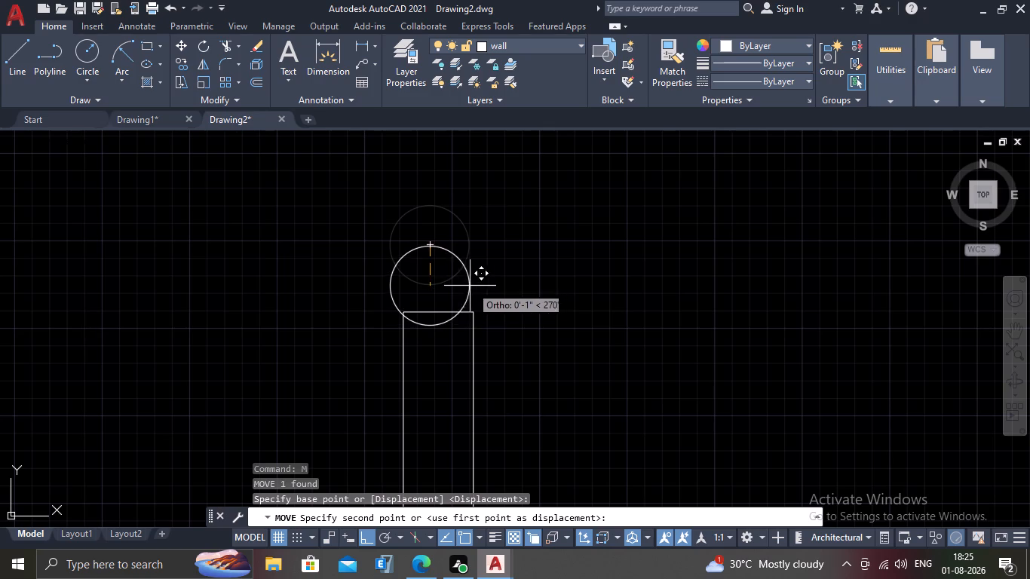
pyautogui.click(371, 538)
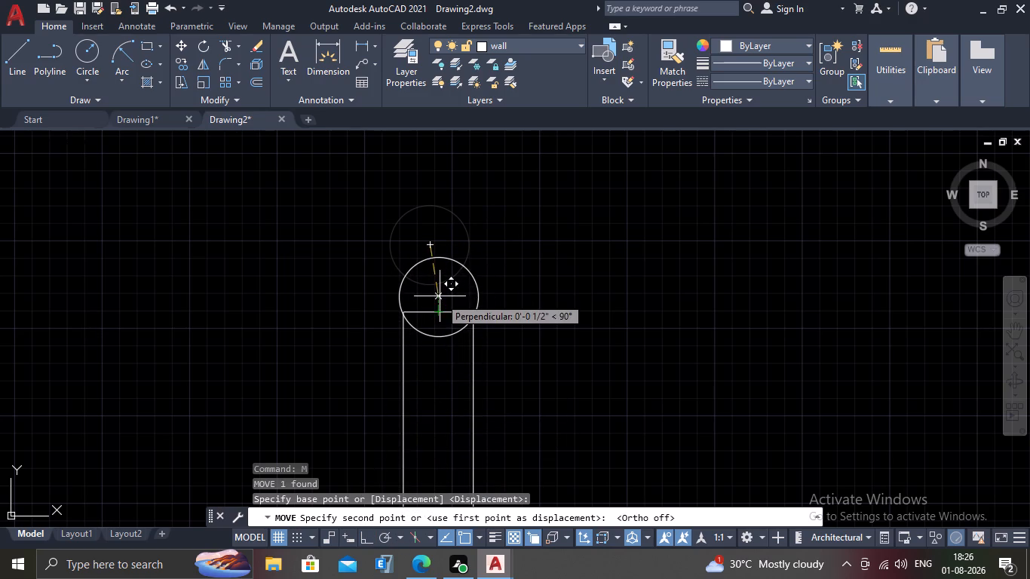
pyautogui.click(438, 294)
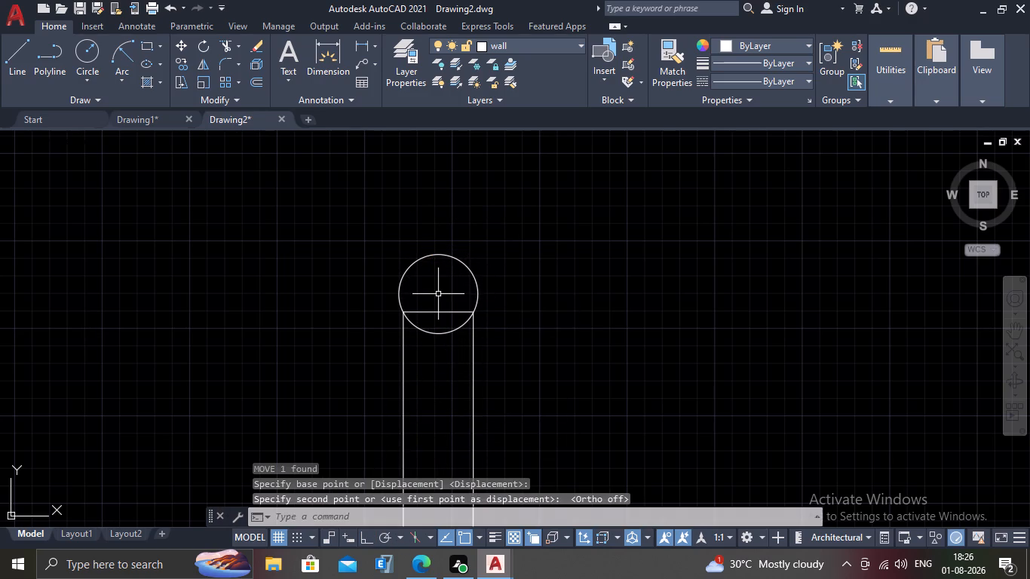
pyautogui.press('Escape')
# Trim away the post's horizontal top line inside the circle.
pyautogui.scroll(1, 449, 345)
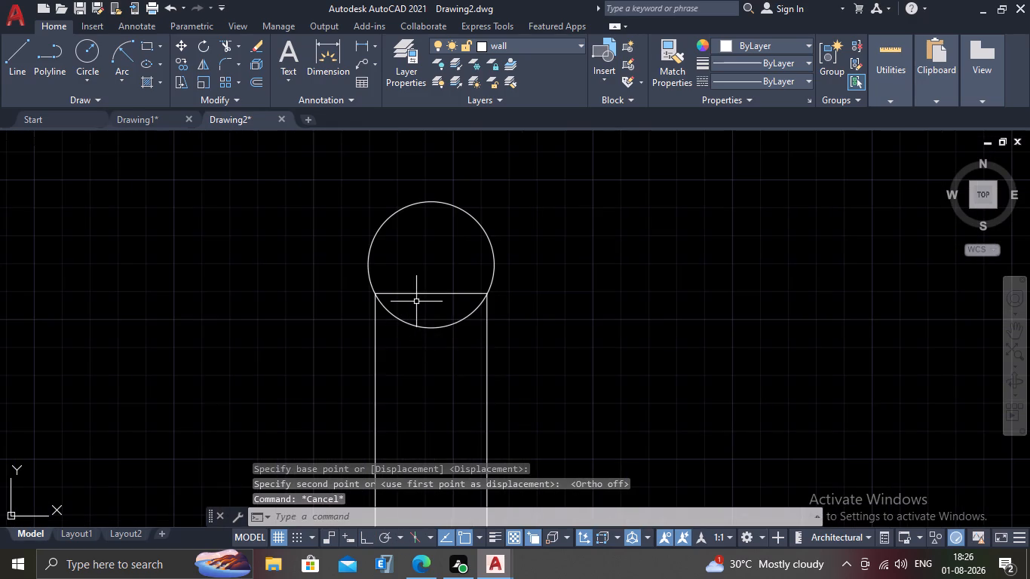
pyautogui.scroll(-2, 416, 302)
pyautogui.scroll(2, 415, 317)
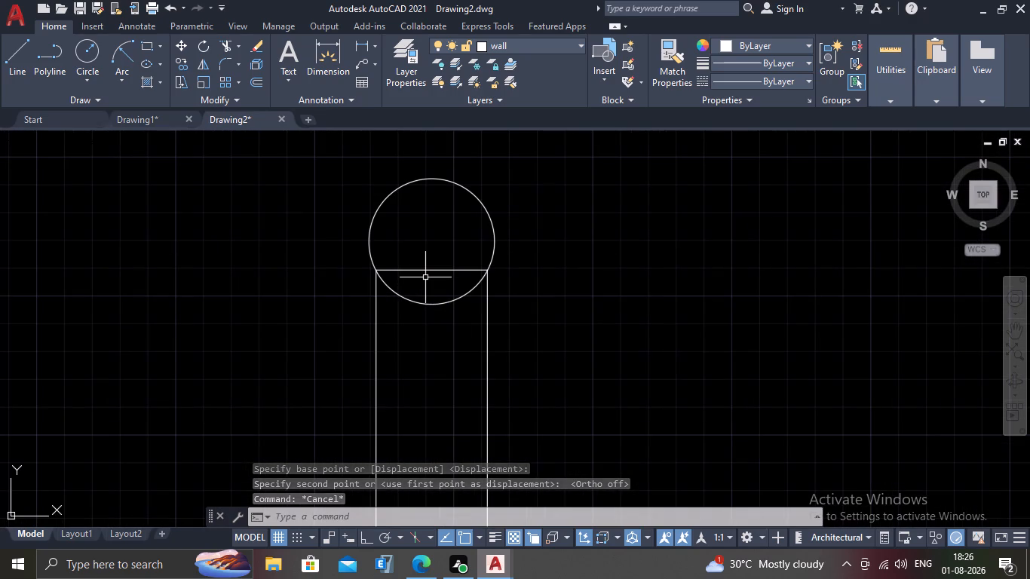
pyautogui.write('TR')
pyautogui.press('Return')
pyautogui.click(427, 234)
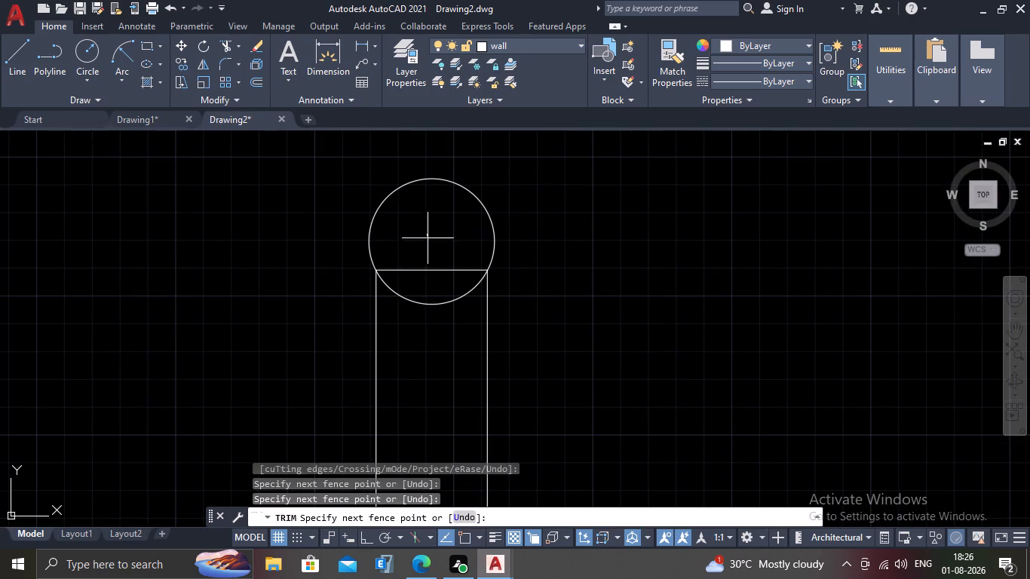
pyautogui.click(430, 279)
pyautogui.press('Escape')
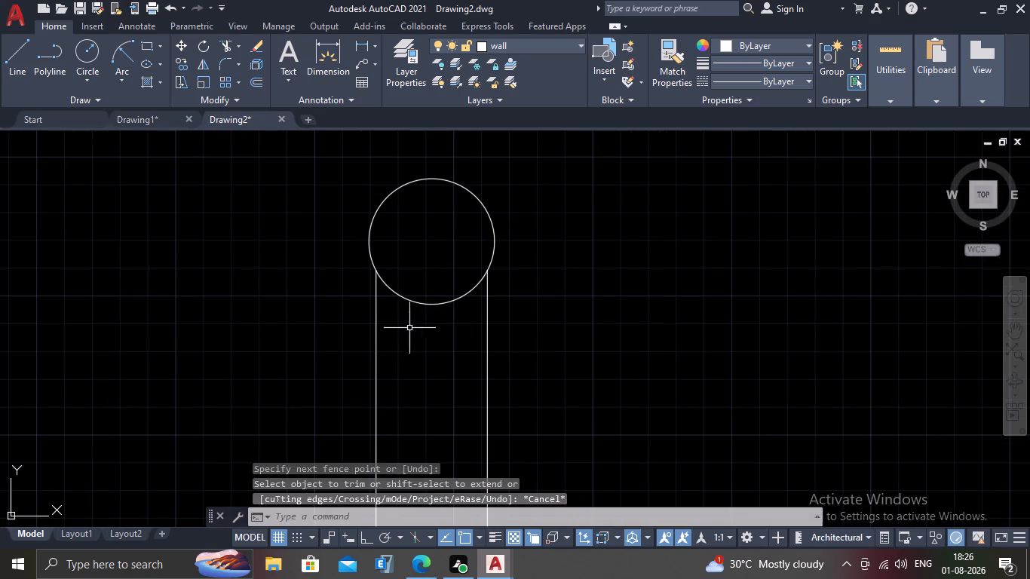
# Draw a horizontal line across the post's width, just below the circle.
pyautogui.scroll(2, 404, 339)
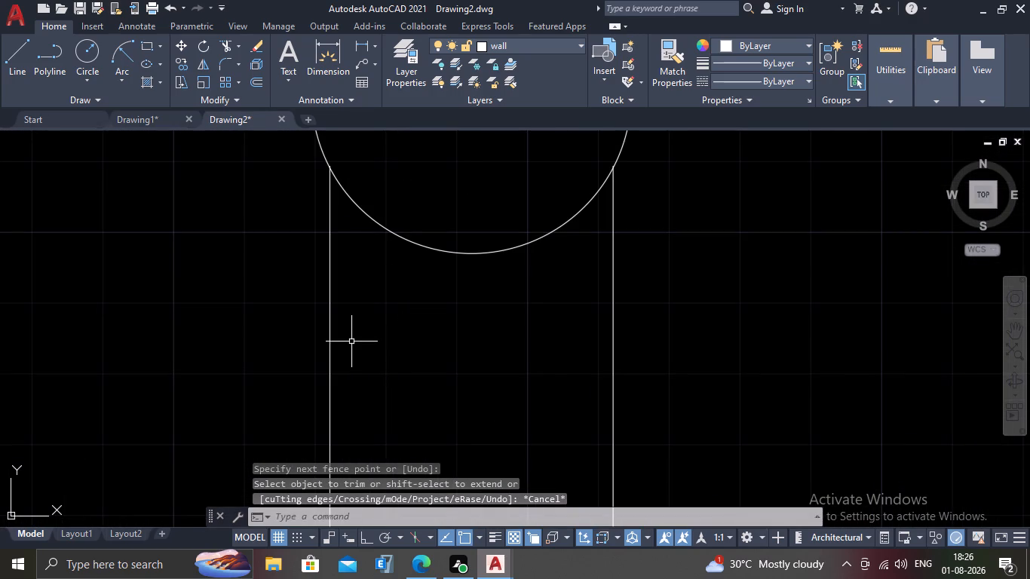
pyautogui.press('l')
pyautogui.press('Return')
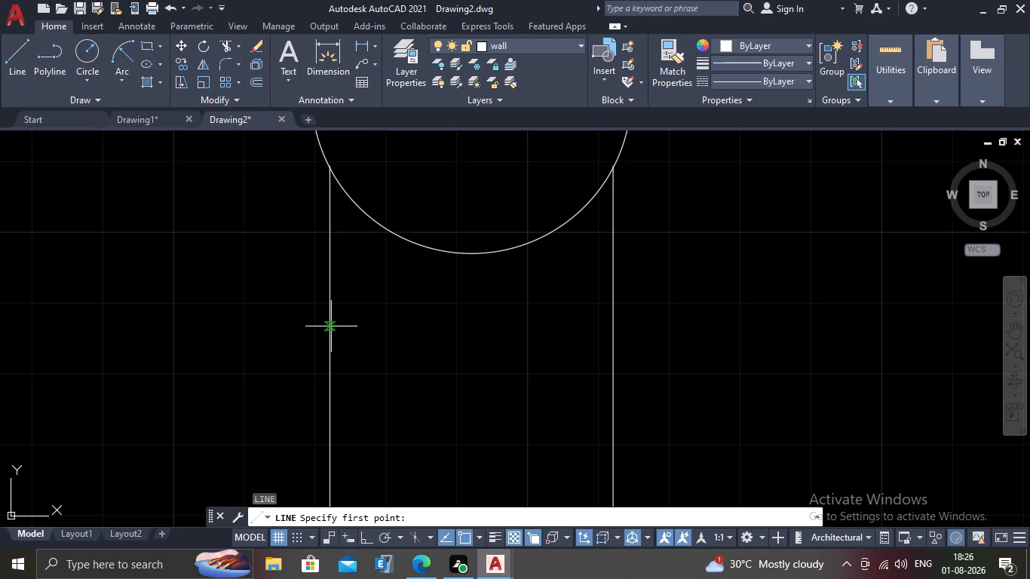
pyautogui.click(331, 326)
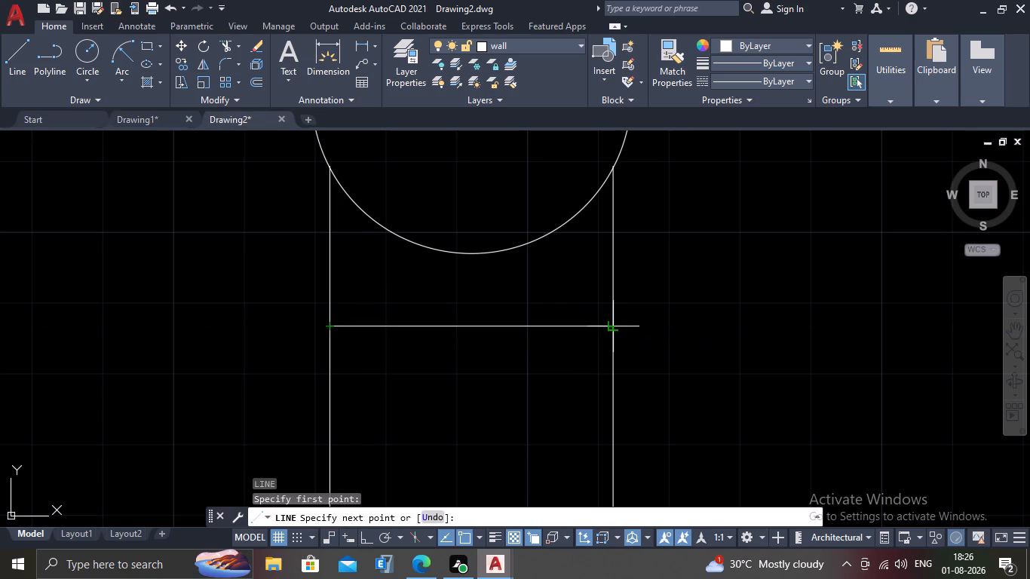
pyautogui.click(612, 329)
pyautogui.press('space')
pyautogui.scroll(-1, 394, 301)
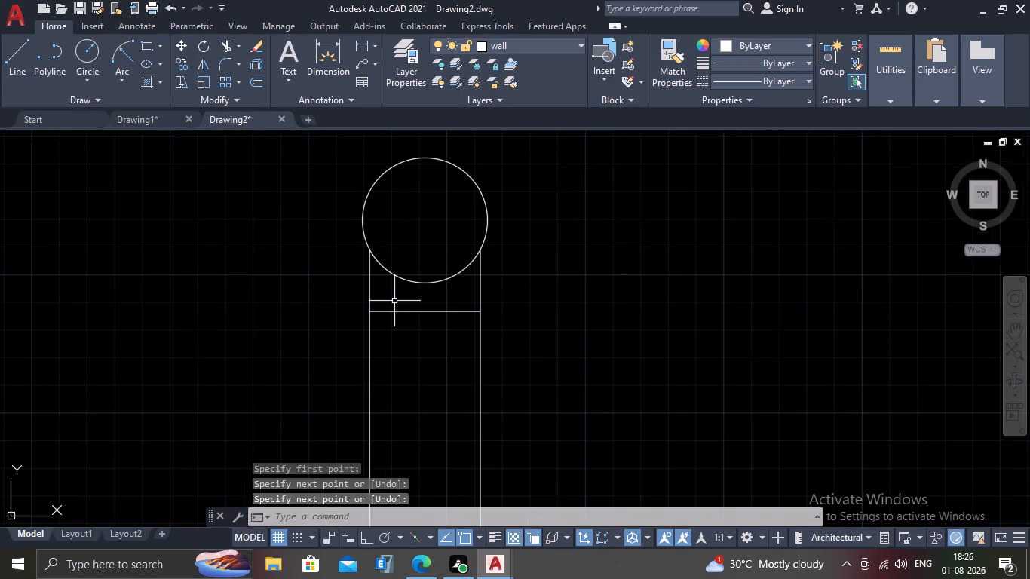
# Draw a vertical centre line from the midpoint of the post's horizontal top line up to the circle's bottom.
pyautogui.scroll(-1, 394, 301)
pyautogui.scroll(2, 396, 299)
pyautogui.press('l')
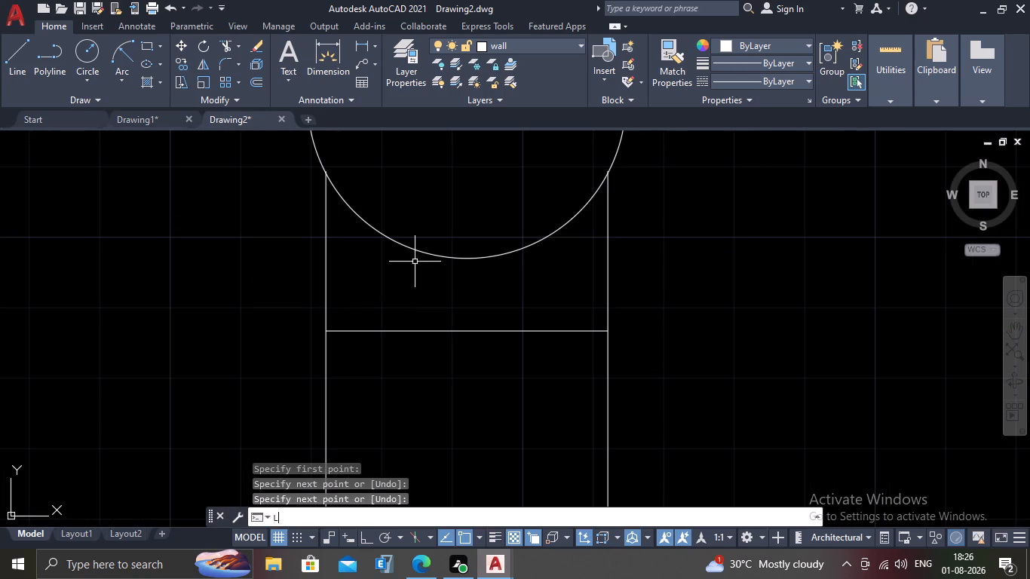
pyautogui.press('Return')
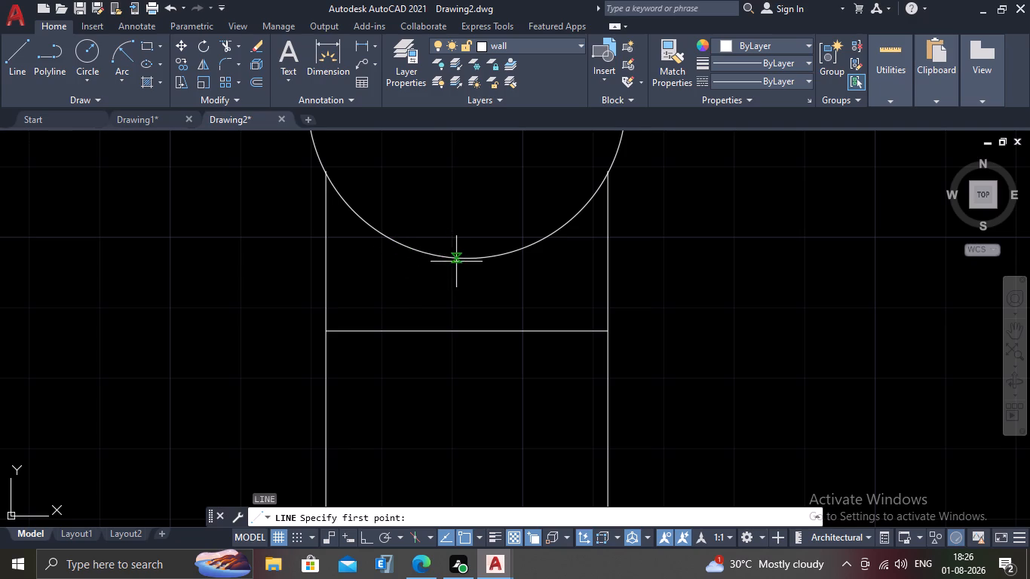
pyautogui.moveTo(464, 329); pyautogui.dragTo(464, 294)
pyautogui.click(463, 262)
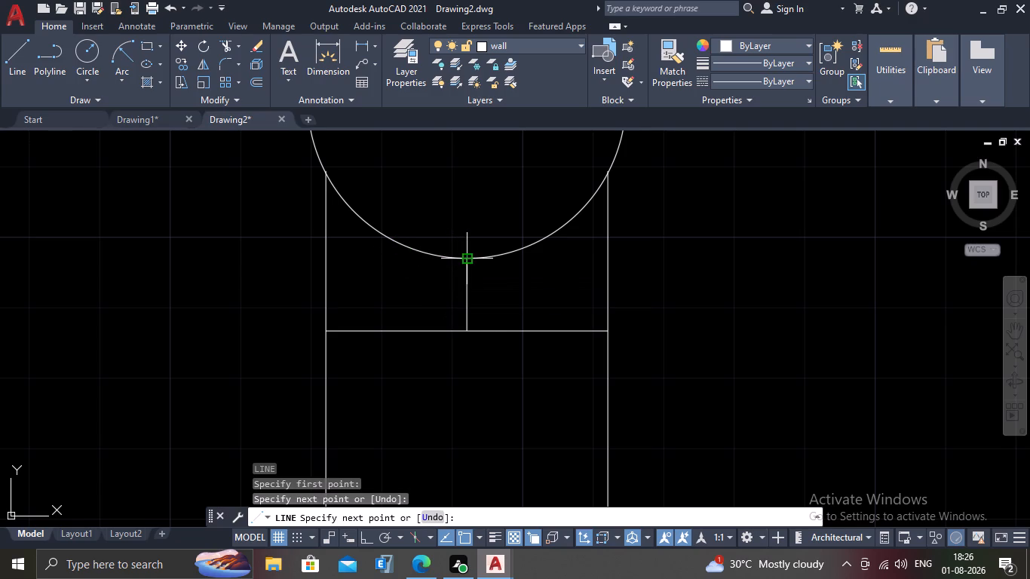
pyautogui.press('Escape')
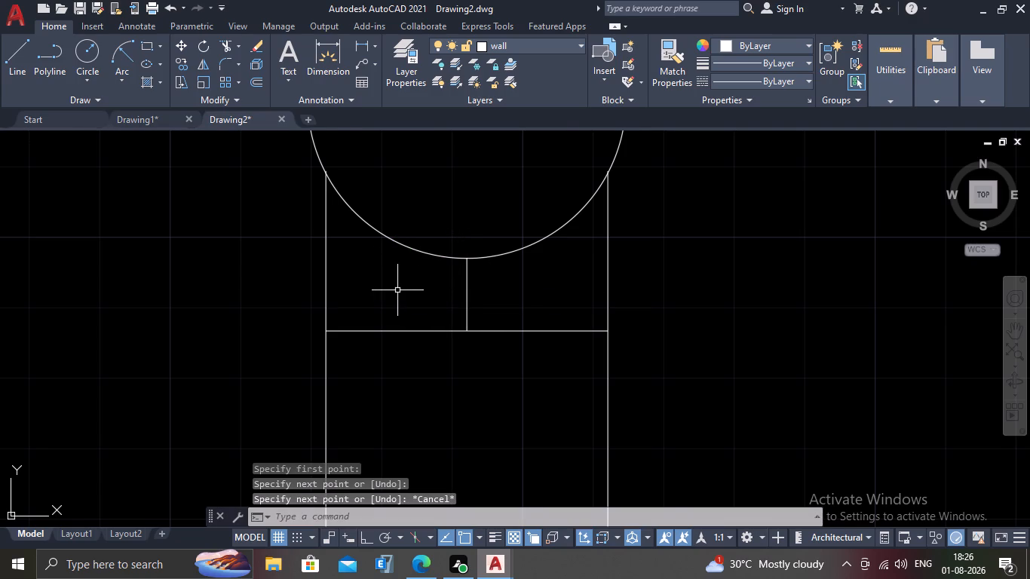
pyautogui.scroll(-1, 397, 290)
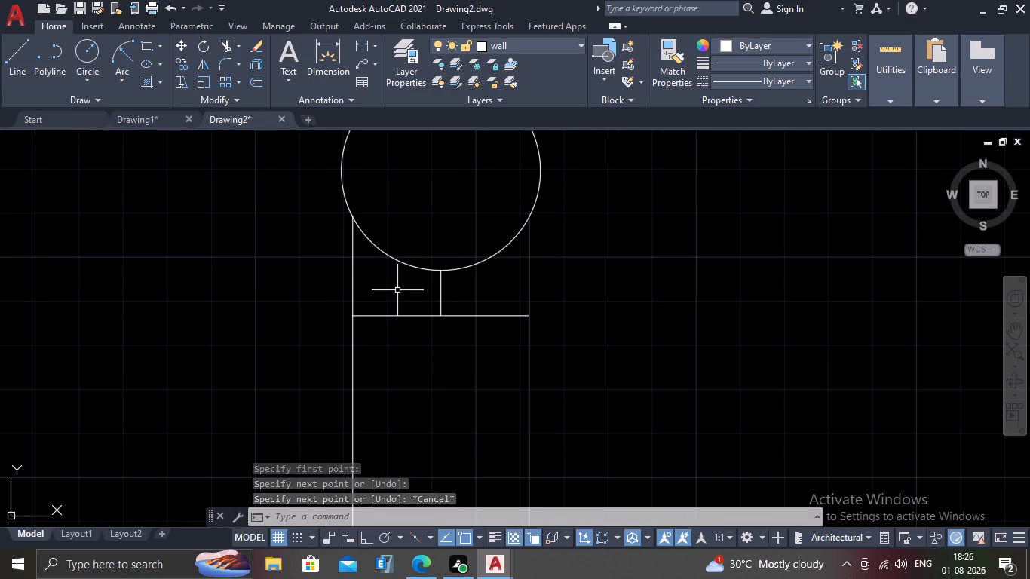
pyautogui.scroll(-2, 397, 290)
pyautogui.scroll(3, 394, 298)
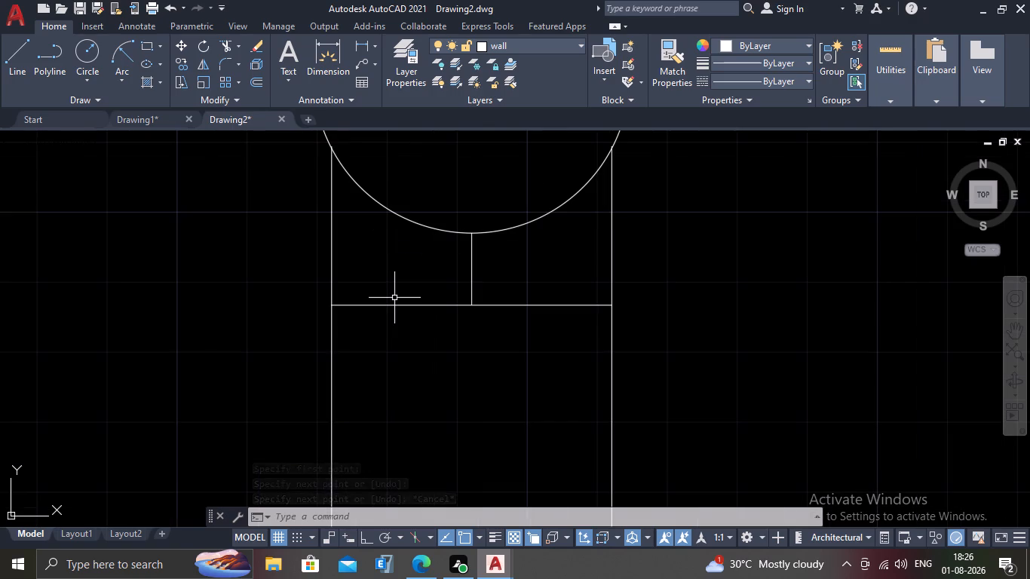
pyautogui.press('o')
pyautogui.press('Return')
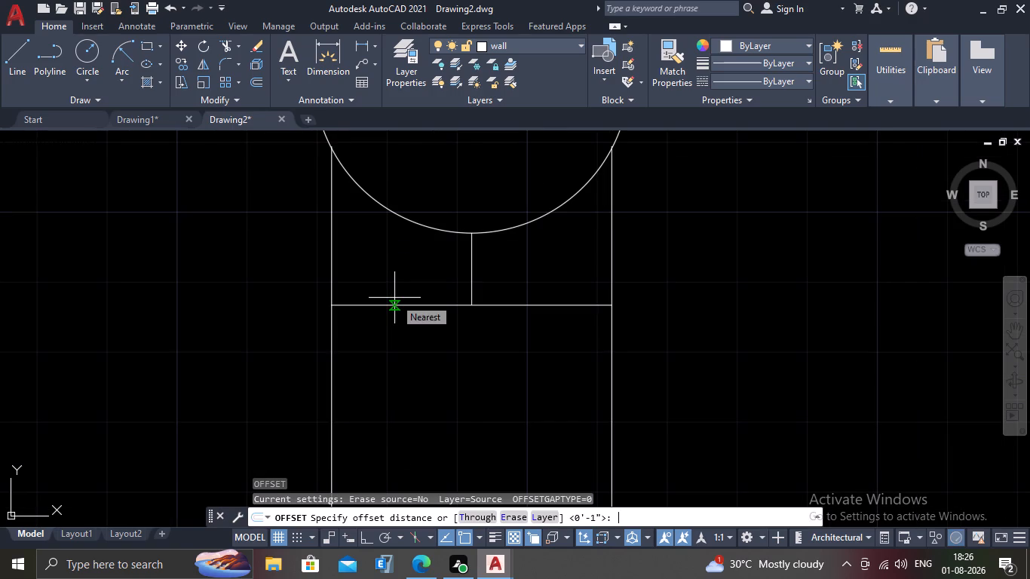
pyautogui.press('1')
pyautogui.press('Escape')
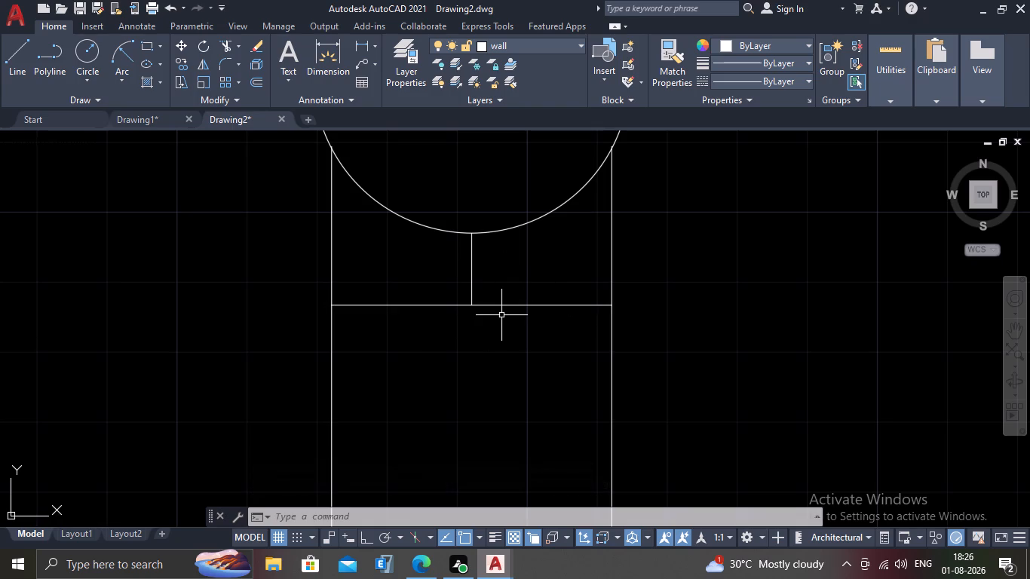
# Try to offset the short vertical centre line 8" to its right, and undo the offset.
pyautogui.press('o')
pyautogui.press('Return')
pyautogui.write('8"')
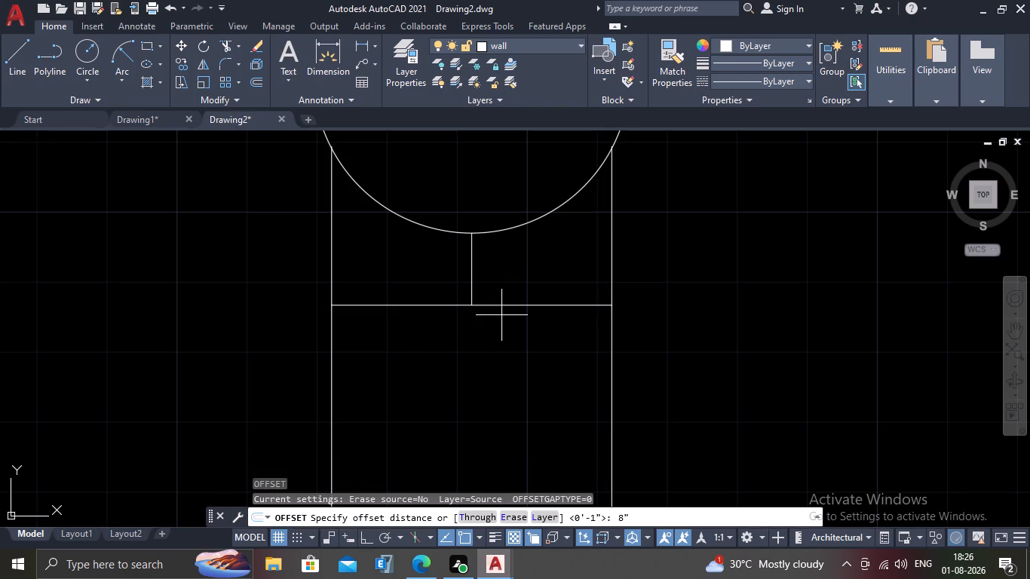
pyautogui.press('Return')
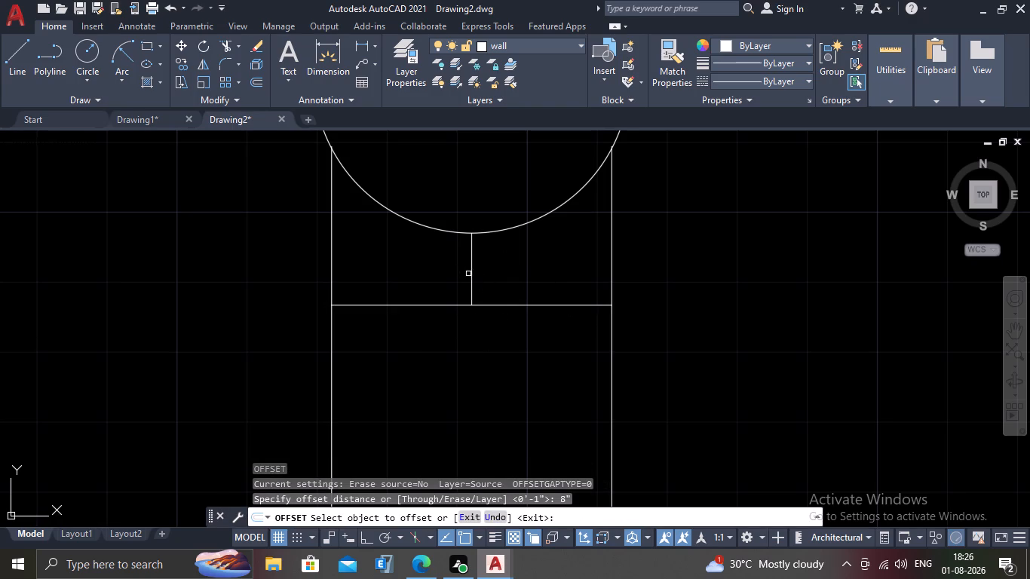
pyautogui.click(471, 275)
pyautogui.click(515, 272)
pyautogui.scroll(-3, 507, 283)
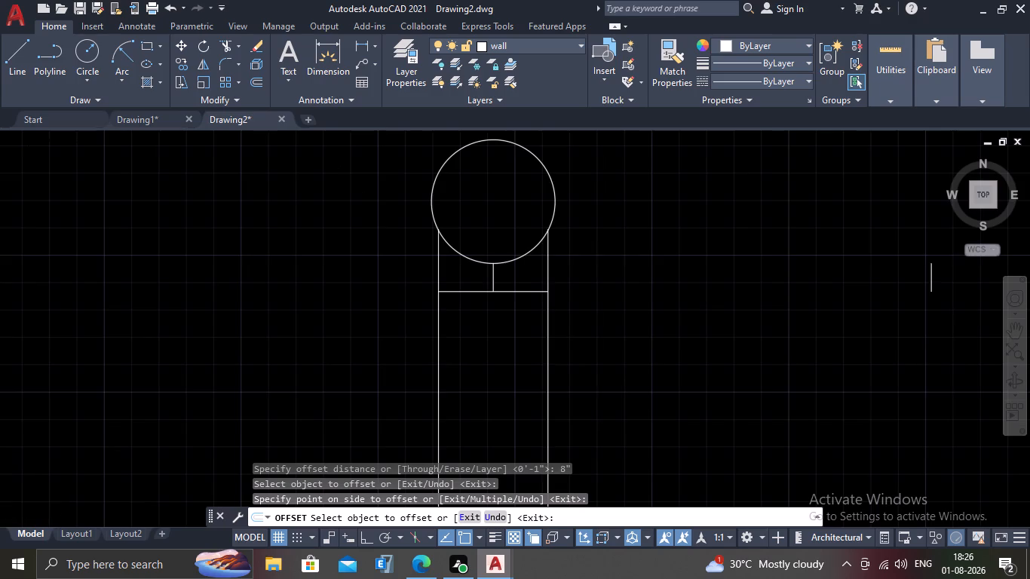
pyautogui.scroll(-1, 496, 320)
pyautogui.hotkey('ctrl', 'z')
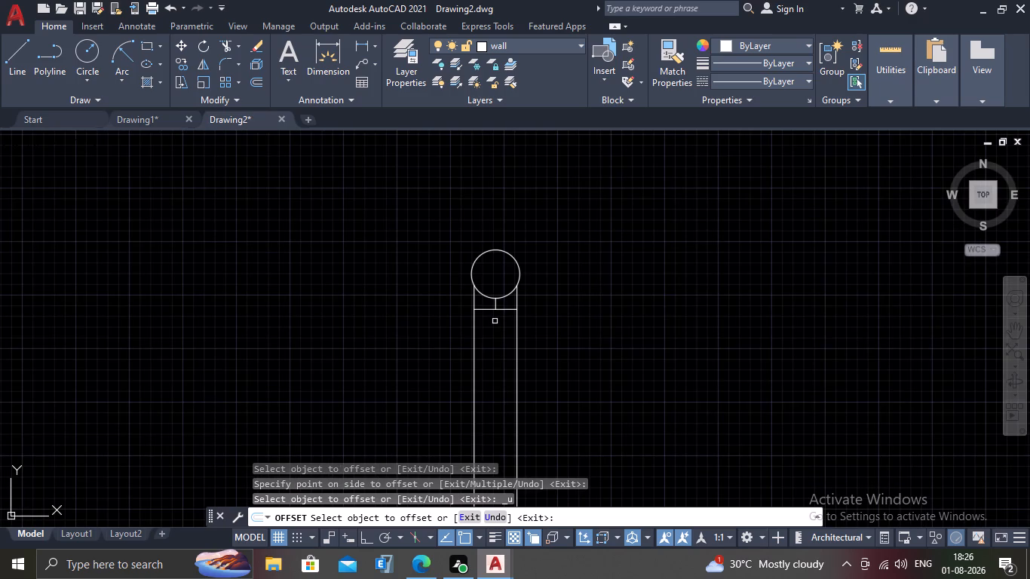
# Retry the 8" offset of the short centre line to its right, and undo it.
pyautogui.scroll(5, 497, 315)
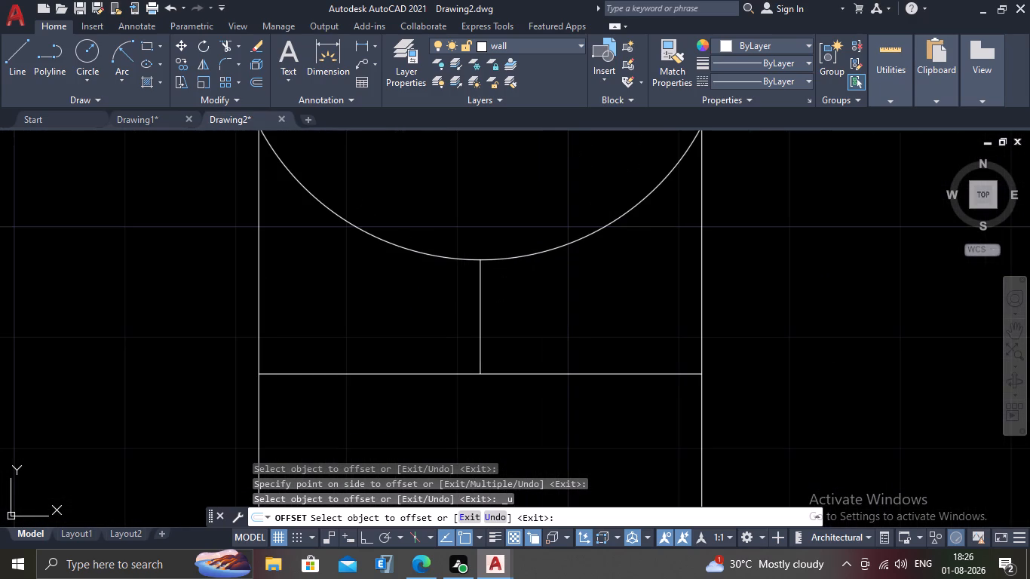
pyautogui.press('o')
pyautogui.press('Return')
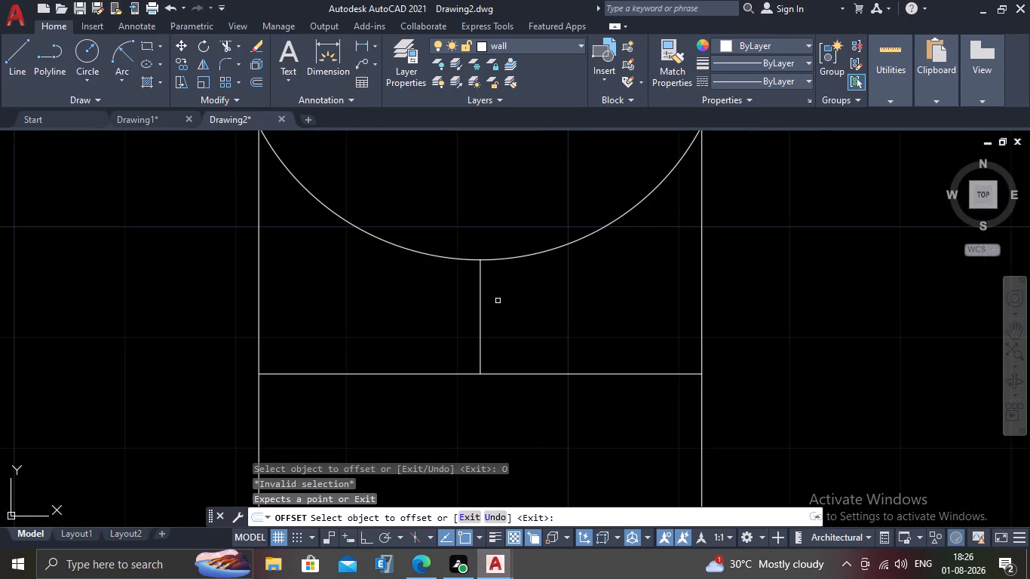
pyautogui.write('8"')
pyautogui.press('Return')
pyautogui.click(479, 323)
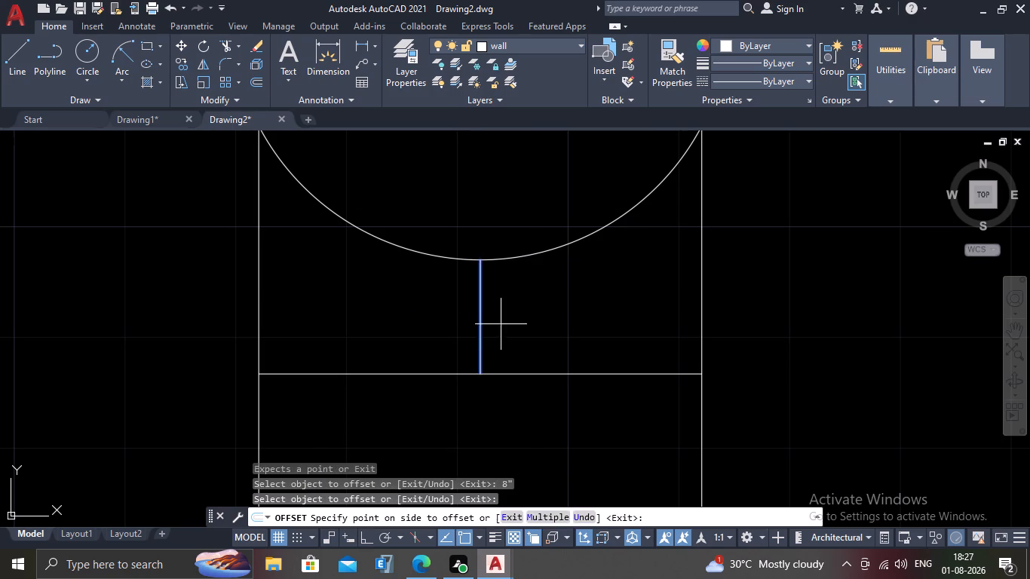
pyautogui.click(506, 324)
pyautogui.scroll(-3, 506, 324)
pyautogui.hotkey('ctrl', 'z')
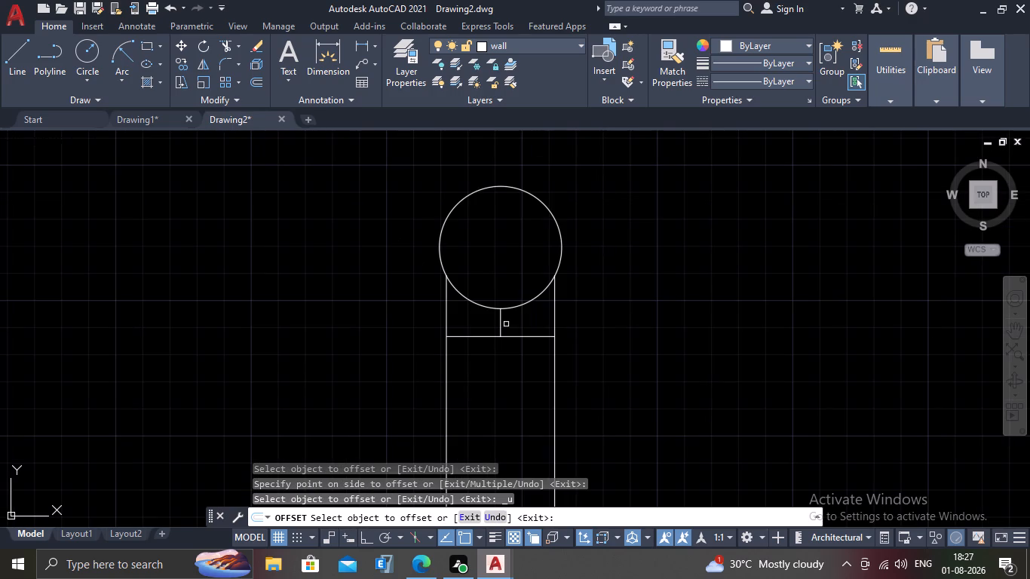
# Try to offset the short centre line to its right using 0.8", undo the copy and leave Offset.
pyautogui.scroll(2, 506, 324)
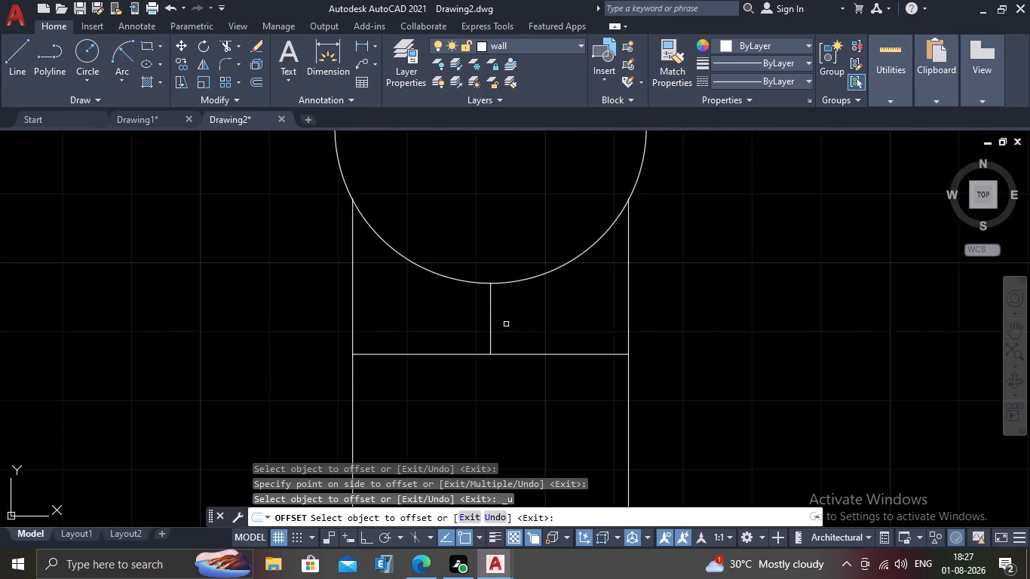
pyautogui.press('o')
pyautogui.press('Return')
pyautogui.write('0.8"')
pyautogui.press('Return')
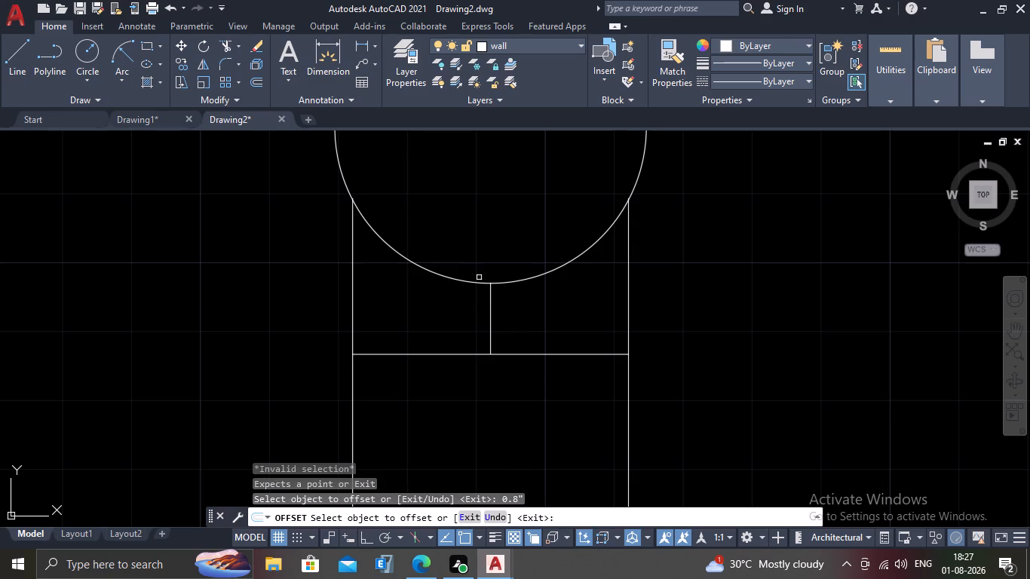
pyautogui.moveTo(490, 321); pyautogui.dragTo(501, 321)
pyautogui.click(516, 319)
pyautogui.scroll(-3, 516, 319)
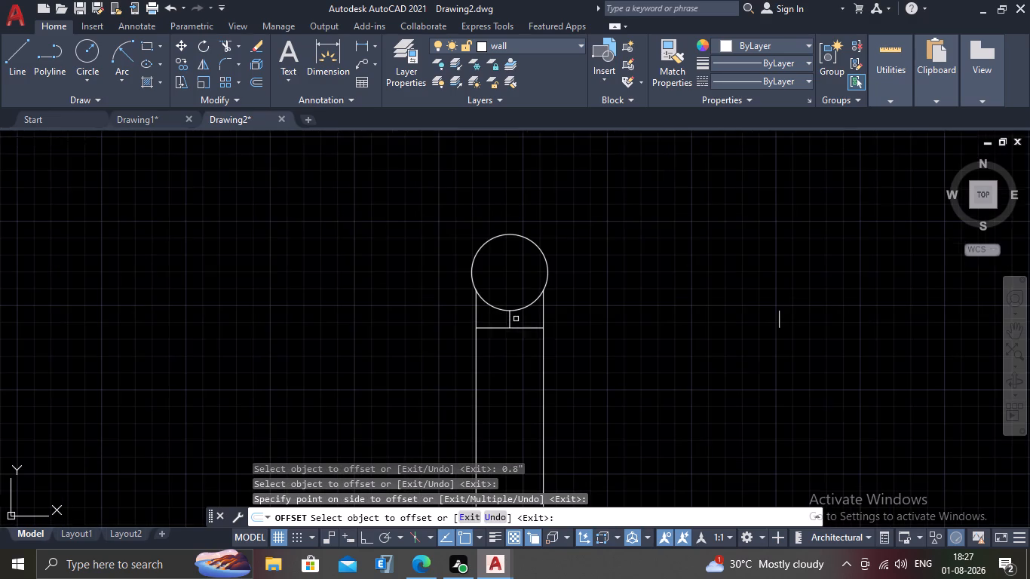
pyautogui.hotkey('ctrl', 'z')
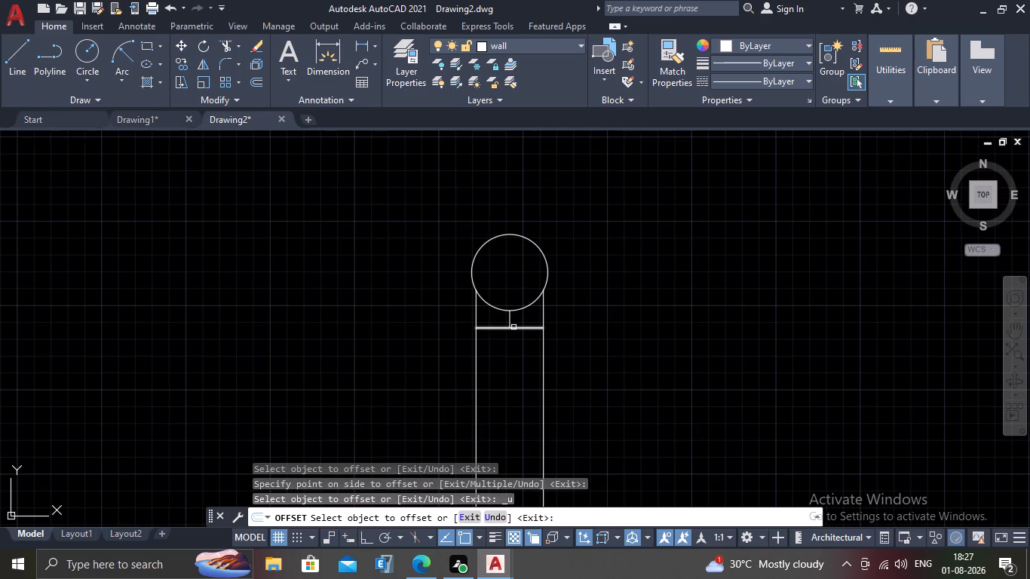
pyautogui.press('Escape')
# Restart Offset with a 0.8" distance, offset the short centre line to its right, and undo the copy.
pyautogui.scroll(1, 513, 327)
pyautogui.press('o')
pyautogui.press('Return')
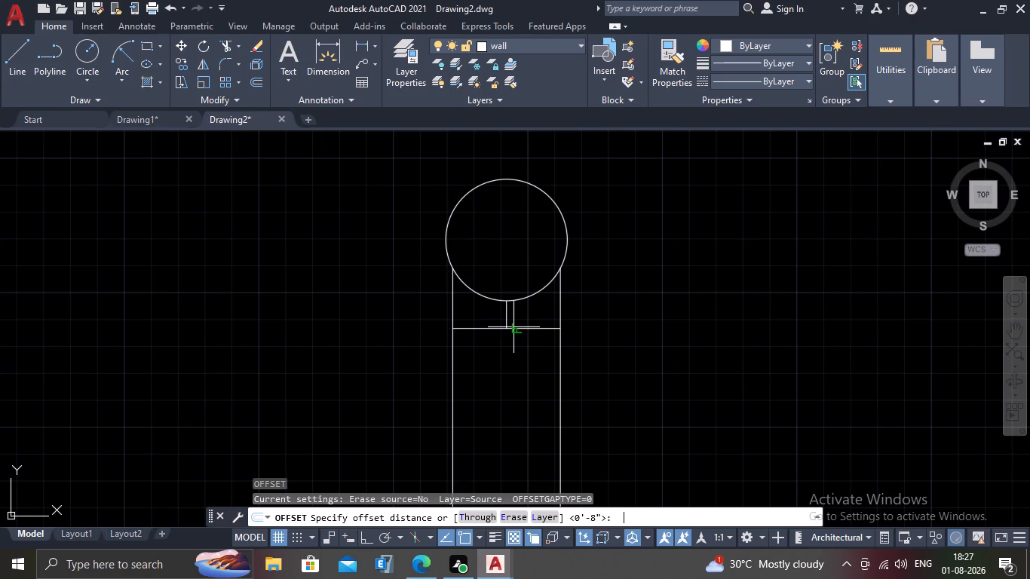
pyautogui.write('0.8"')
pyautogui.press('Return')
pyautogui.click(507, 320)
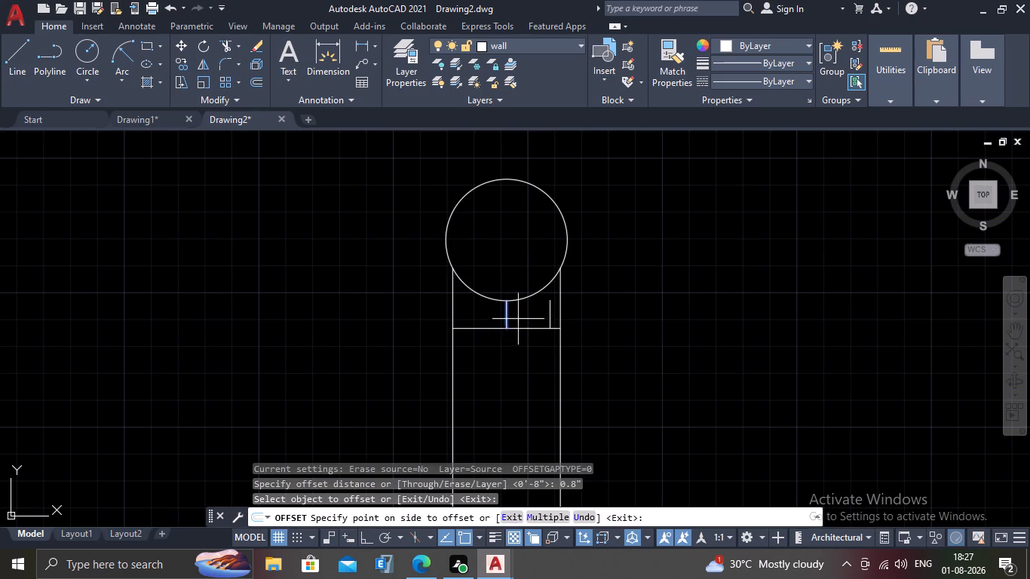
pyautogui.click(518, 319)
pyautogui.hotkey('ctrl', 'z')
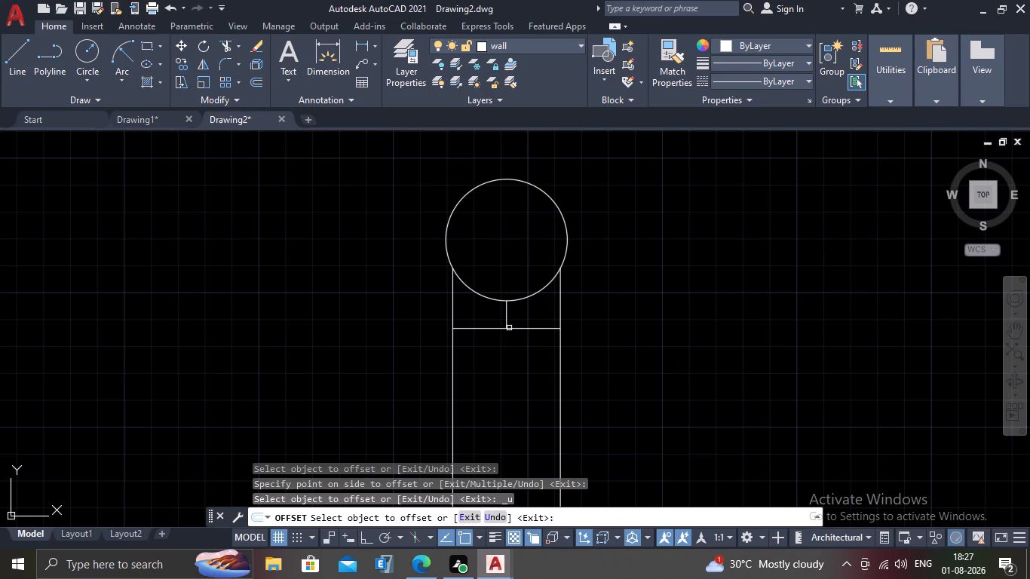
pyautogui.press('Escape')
# Offset the short vertical centre line 0.5" to both sides to form the neck below the ball.
pyautogui.press('o')
pyautogui.press('Return')
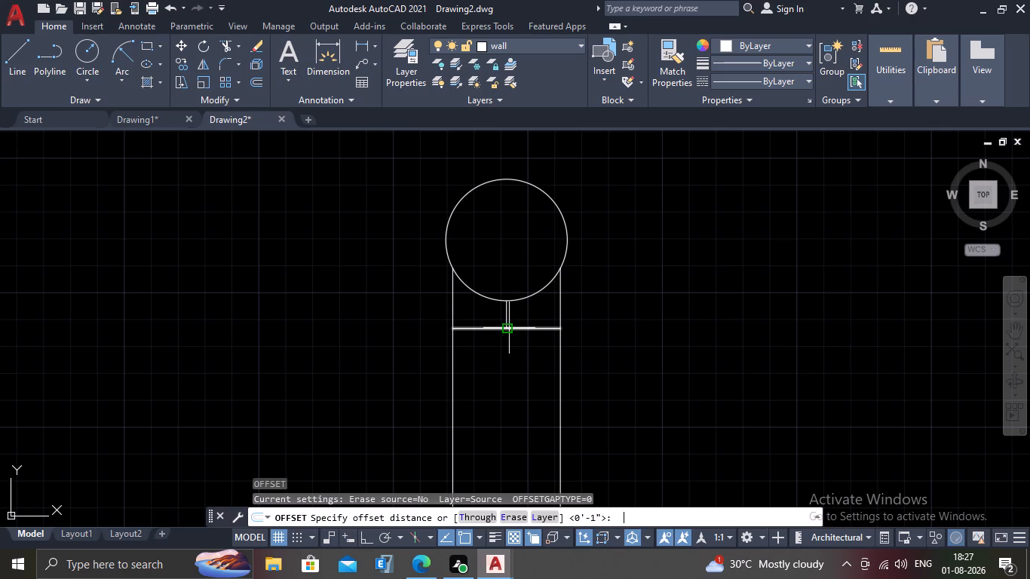
pyautogui.write('0.5"')
pyautogui.press('Return')
pyautogui.scroll(2, 508, 326)
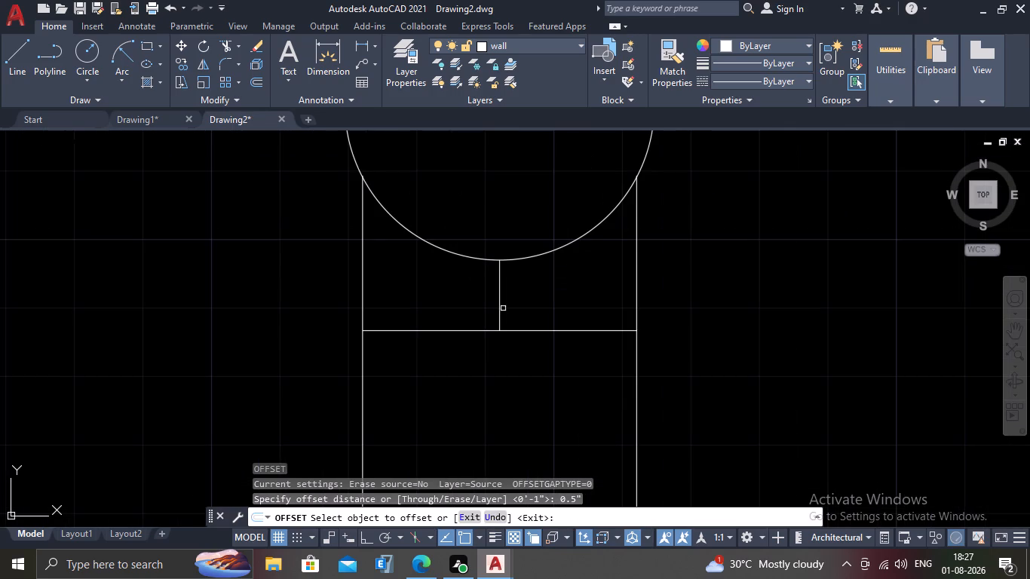
pyautogui.click(501, 308)
pyautogui.click(522, 311)
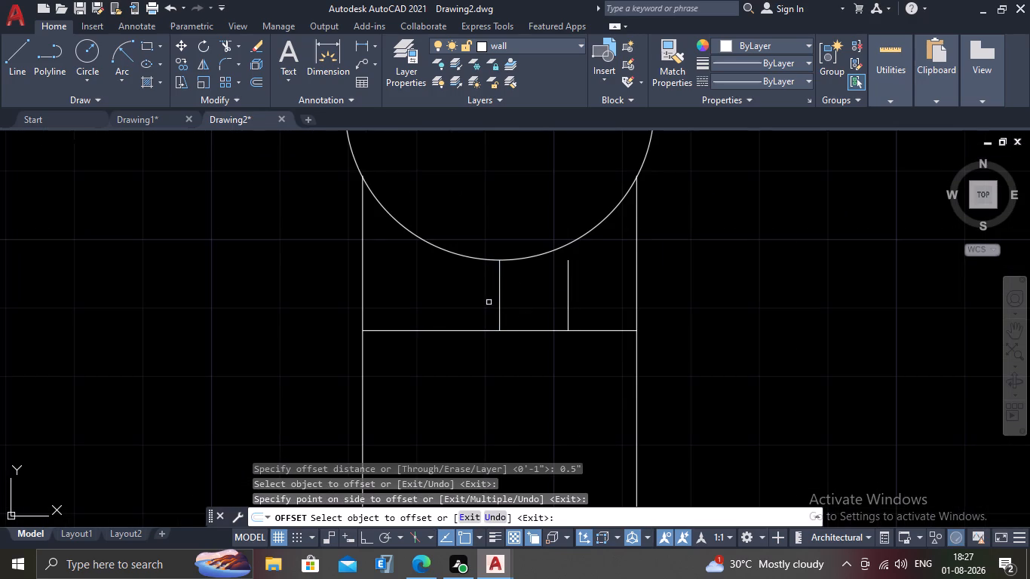
pyautogui.click(498, 303)
pyautogui.click(423, 322)
pyautogui.scroll(-2, 425, 320)
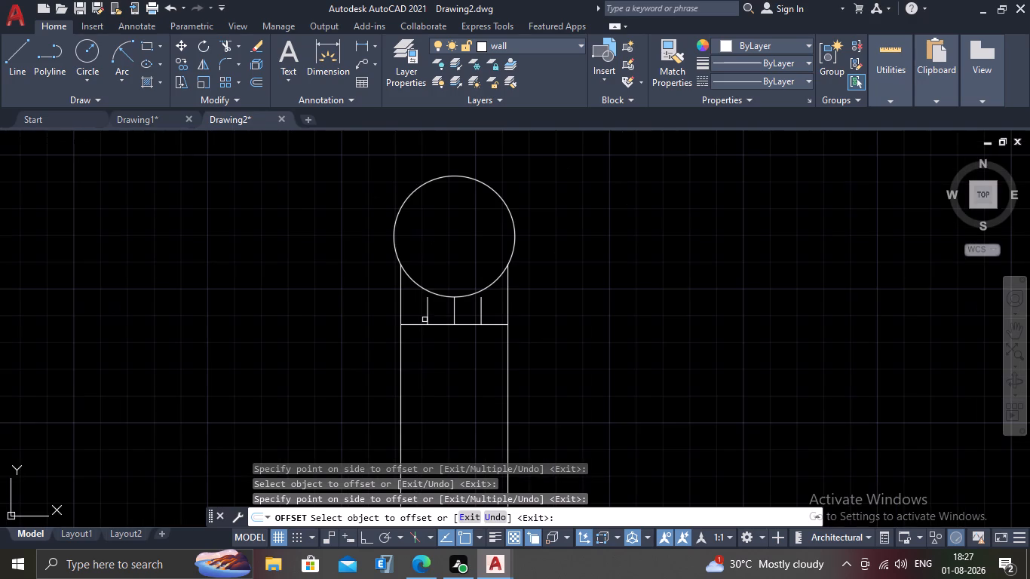
pyautogui.press('Escape')
# Trim away both post side lines above the horizontal line and remove the short vertical centre line between the neck lines.
pyautogui.scroll(2, 425, 320)
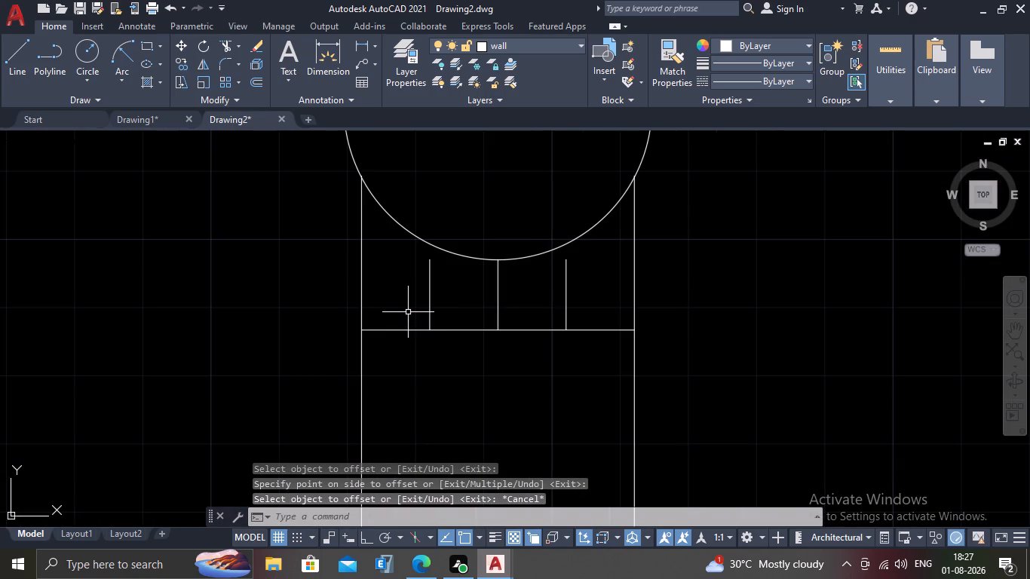
pyautogui.write('TR')
pyautogui.press('Return')
pyautogui.click(394, 289)
pyautogui.click(317, 299)
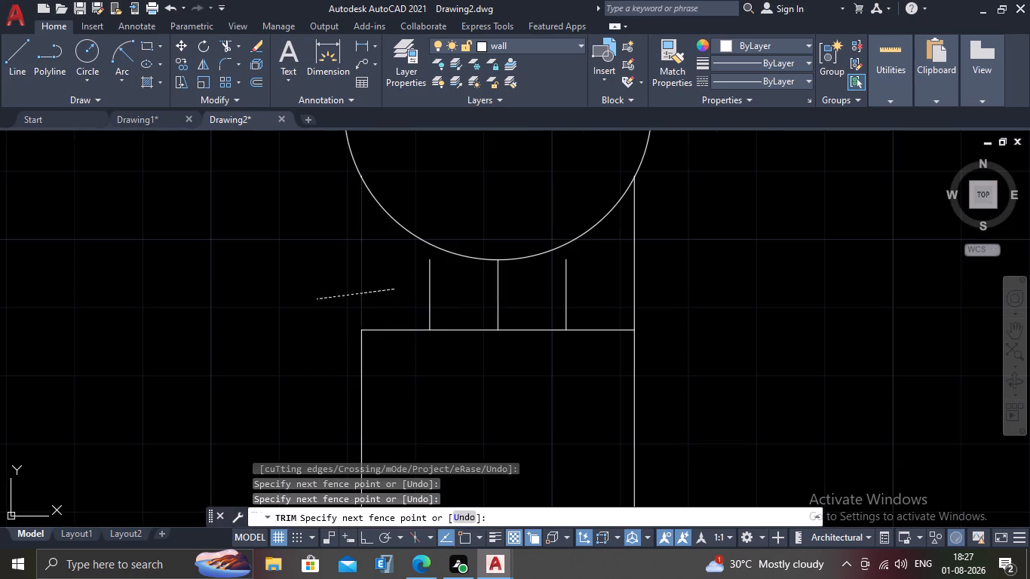
pyautogui.moveTo(674, 290); pyautogui.dragTo(653, 294)
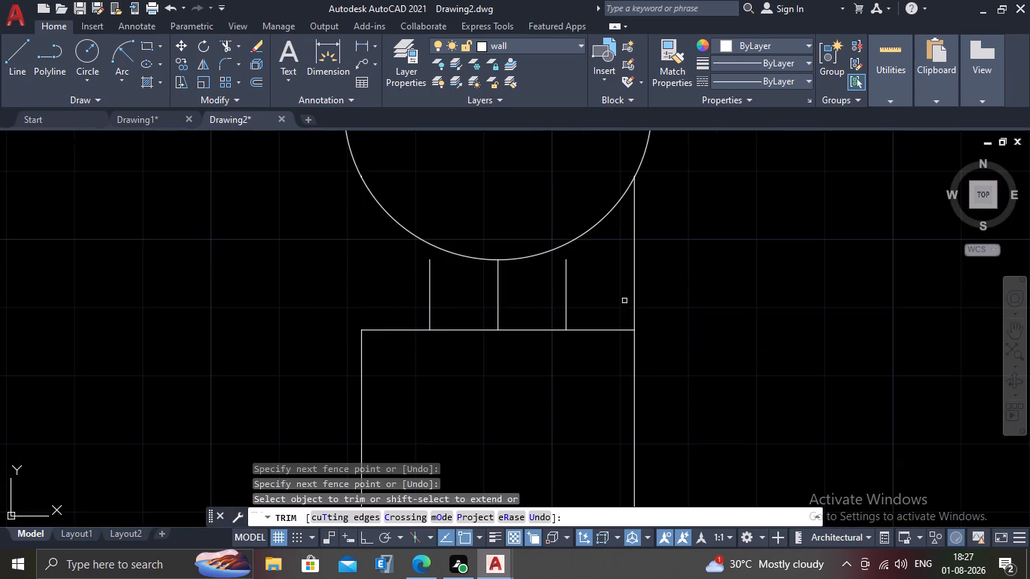
pyautogui.click(611, 293)
pyautogui.click(691, 272)
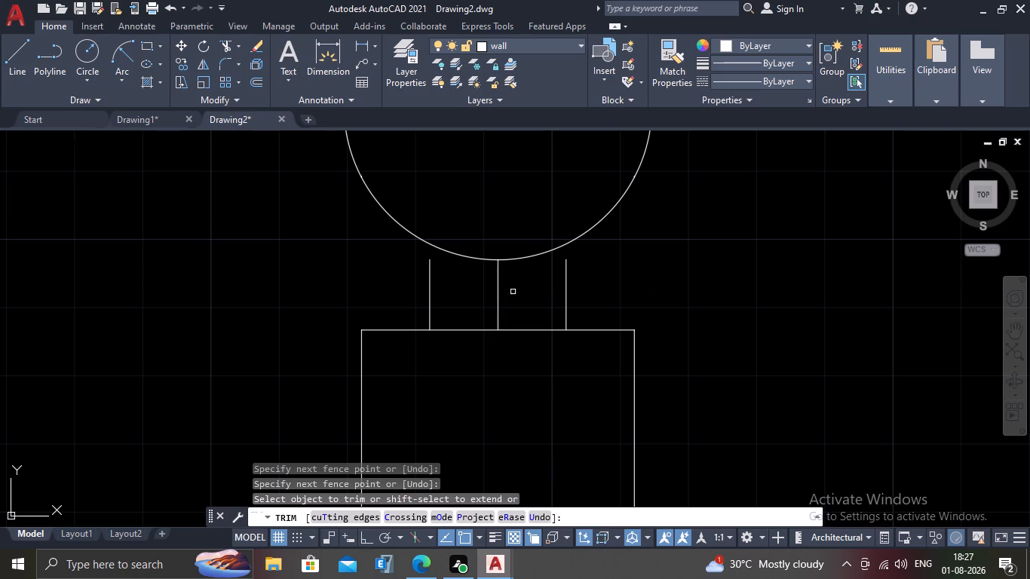
pyautogui.click(498, 302)
pyautogui.press('Escape')
# Extend both short vertical neck lines up to meet the ball's circle on top of the railing post.
pyautogui.scroll(-2, 484, 309)
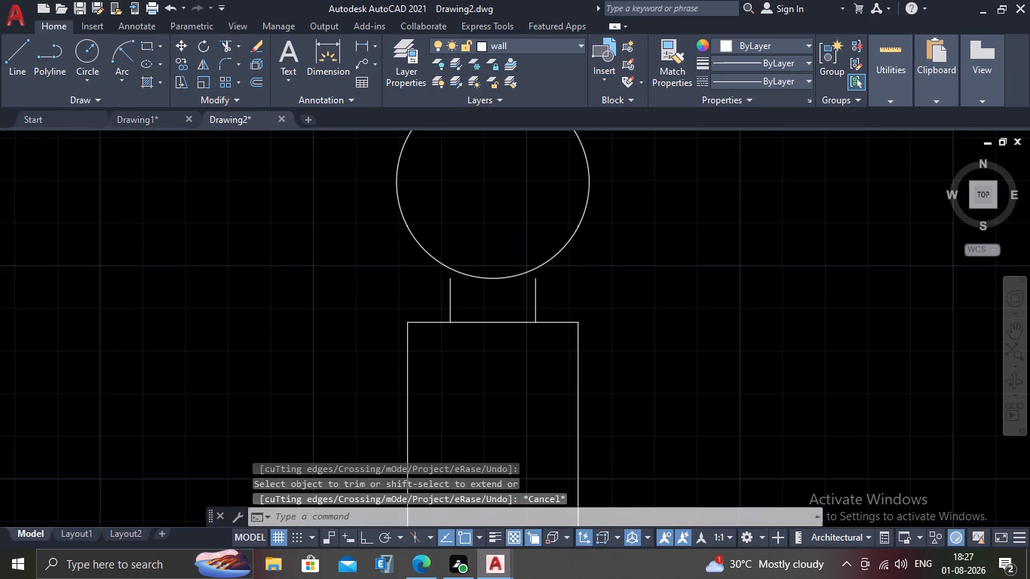
pyautogui.scroll(2, 467, 312)
pyautogui.write('EX')
pyautogui.press('Return')
pyautogui.click(455, 301)
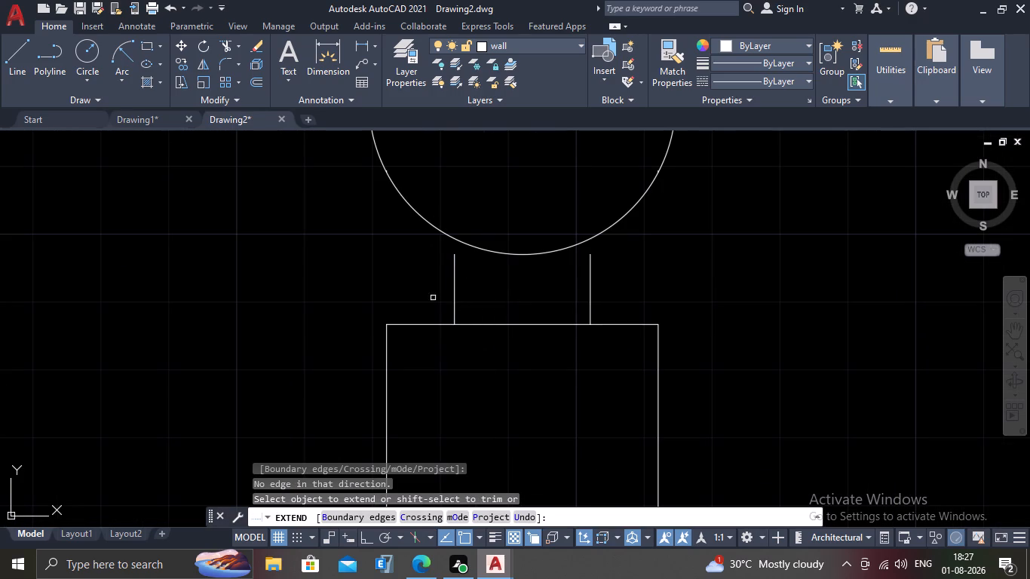
pyautogui.click(470, 277)
pyautogui.moveTo(422, 292); pyautogui.dragTo(433, 292)
pyautogui.moveTo(569, 283); pyautogui.dragTo(589, 286)
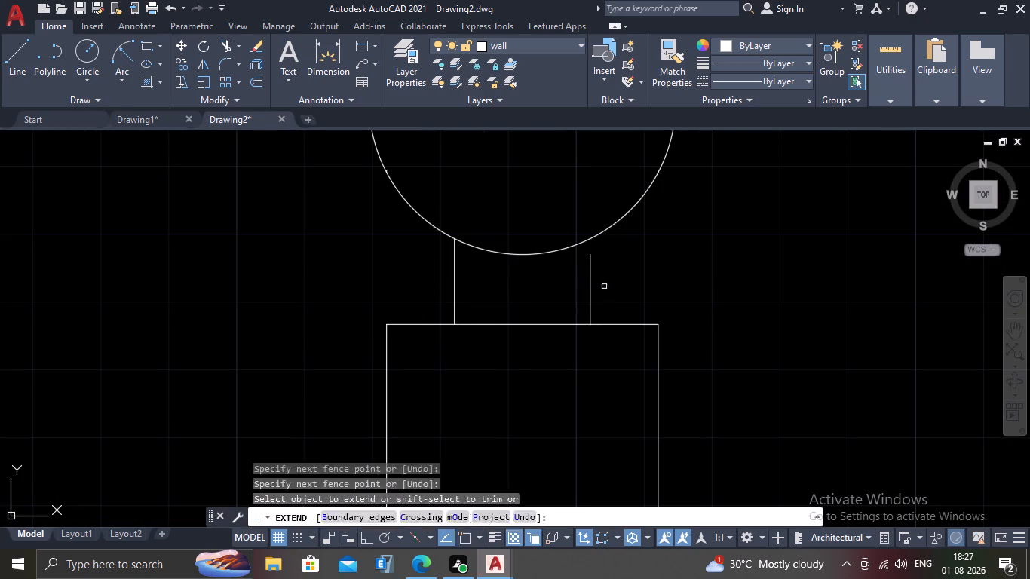
pyautogui.click(630, 283)
pyautogui.click(556, 298)
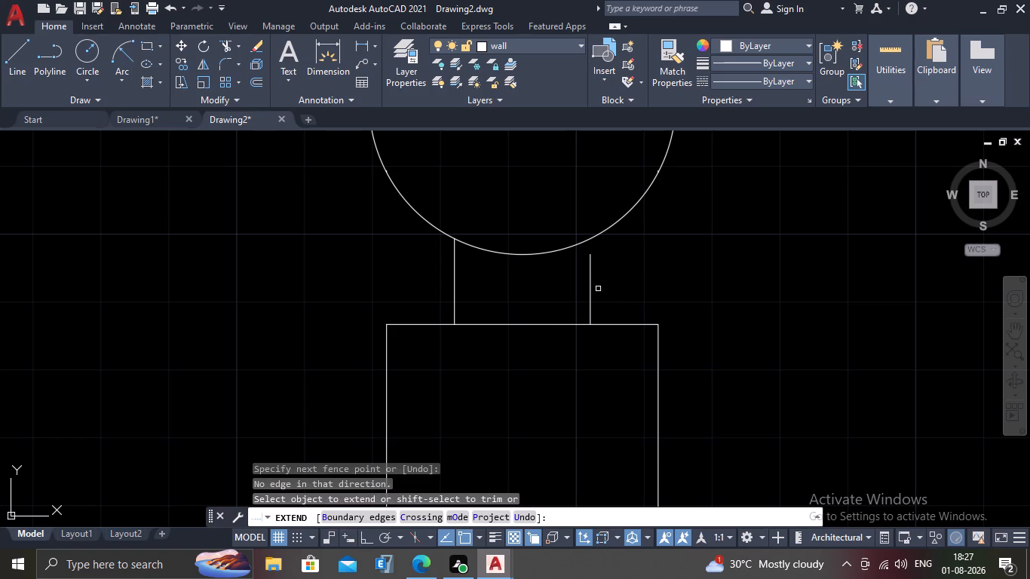
pyautogui.click(594, 290)
pyautogui.click(553, 296)
pyautogui.doubleClick(591, 289)
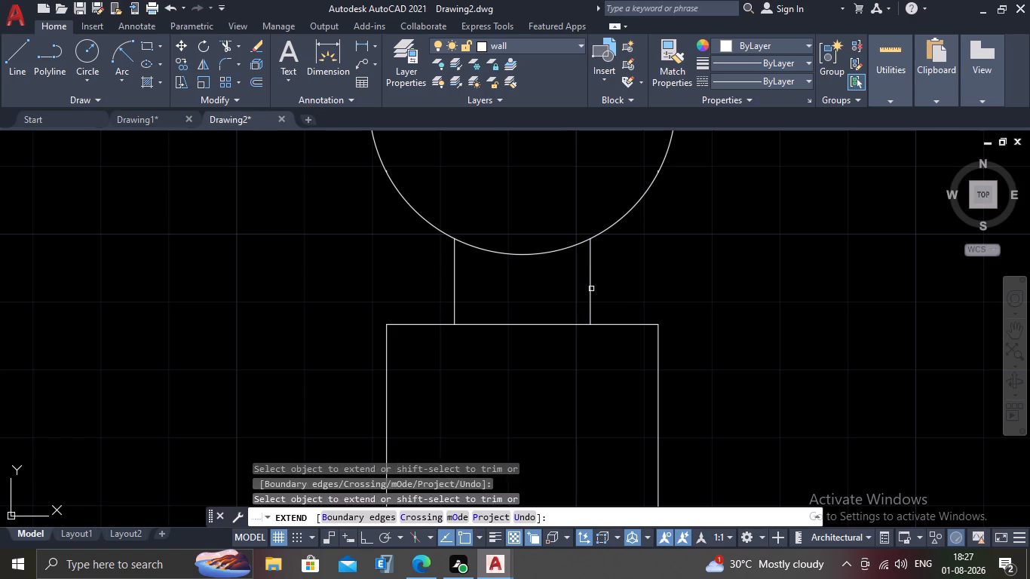
pyautogui.press('Escape')
# Copy the complete ball-topped post from the lowest tread onto the top landing, using its lower-left corner as base point.
pyautogui.scroll(-5, 529, 305)
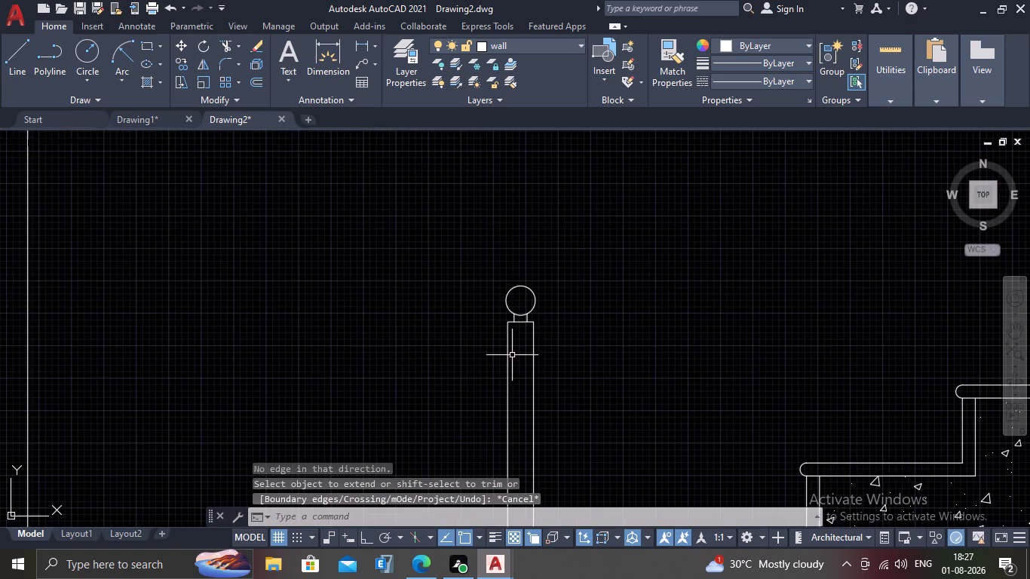
pyautogui.moveTo(512, 358); pyautogui.dragTo(525, 250, button='middle')
pyautogui.scroll(2, 535, 322)
pyautogui.scroll(-4, 535, 322)
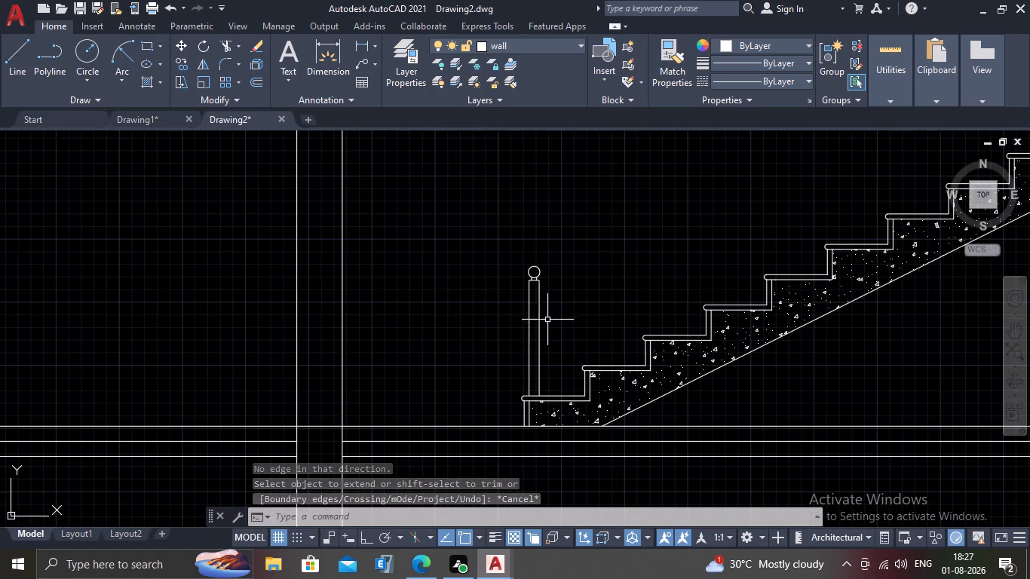
pyautogui.click(556, 247)
pyautogui.doubleClick(518, 378)
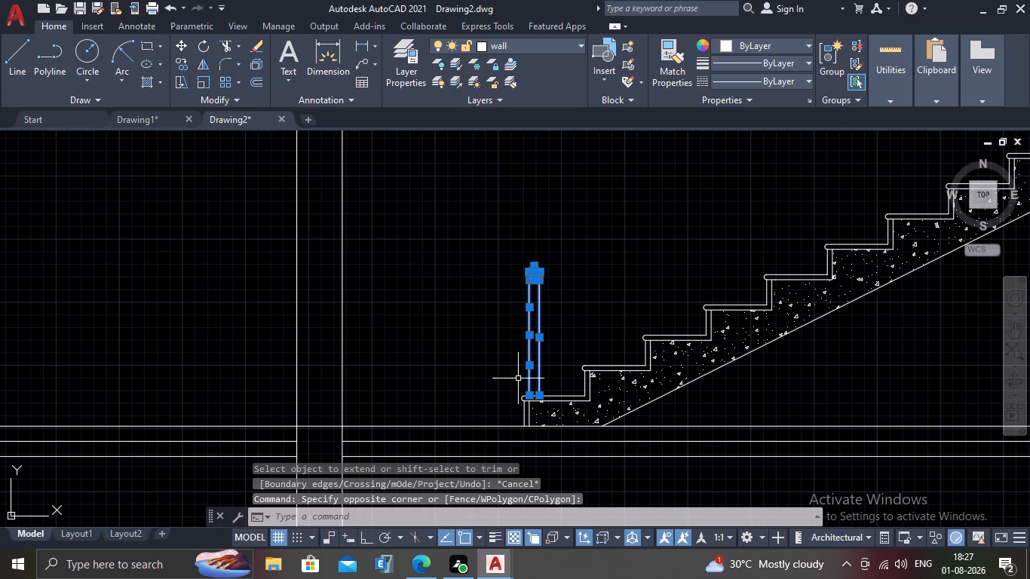
pyautogui.scroll(2, 526, 381)
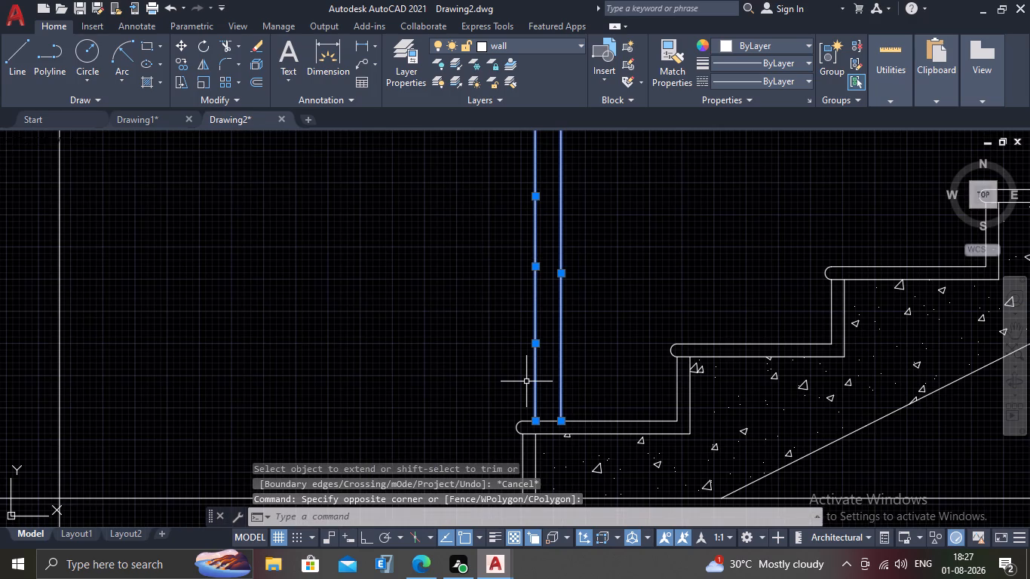
pyautogui.write('CO')
pyautogui.press('Return')
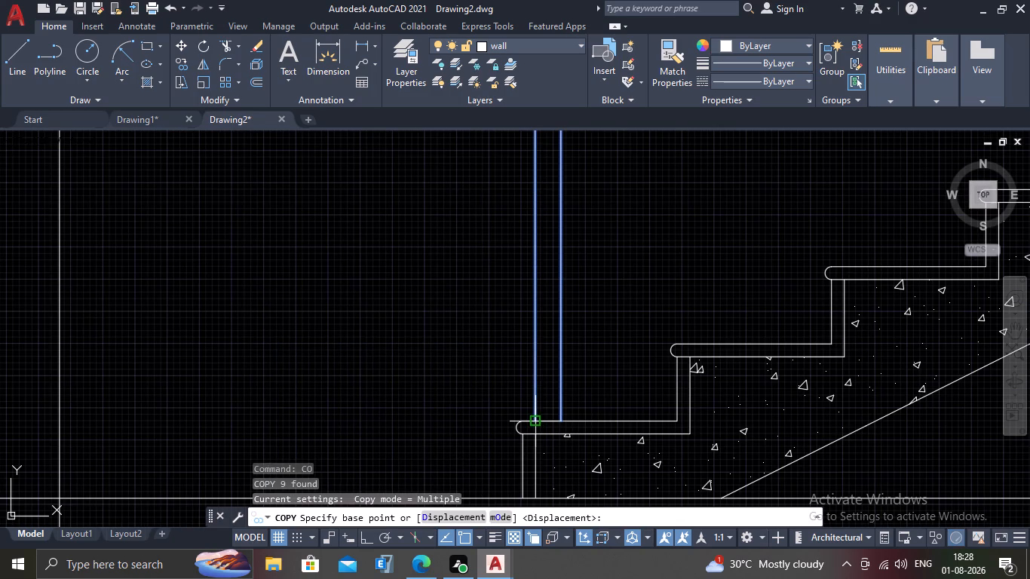
pyautogui.moveTo(535, 418); pyautogui.dragTo(534, 411)
pyautogui.scroll(-3, 559, 325)
pyautogui.moveTo(889, 173); pyautogui.dragTo(890, 173, button='middle')
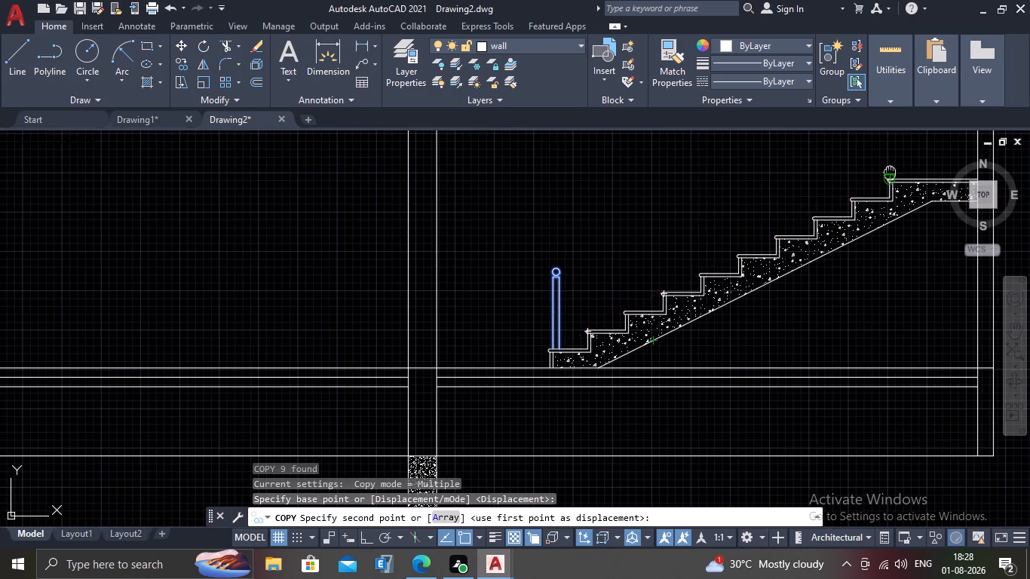
pyautogui.moveTo(890, 173); pyautogui.dragTo(518, 241, button='middle')
pyautogui.scroll(6, 518, 243)
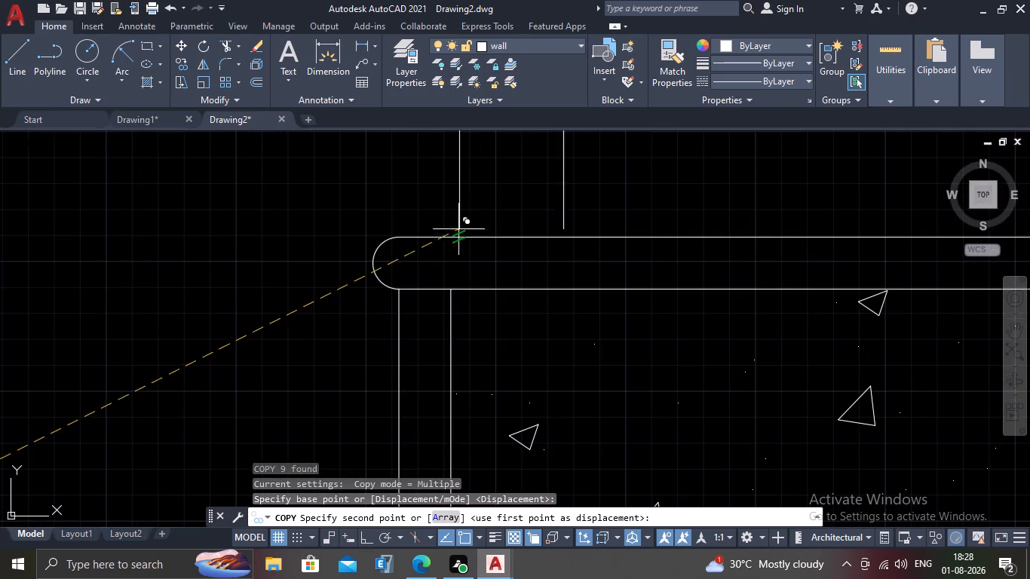
pyautogui.click(501, 237)
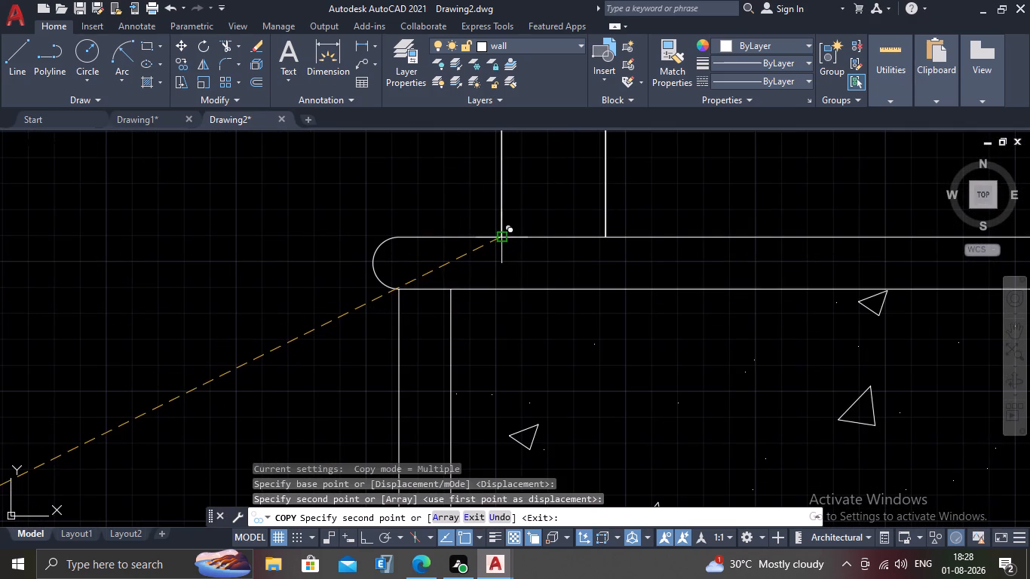
pyautogui.press('Escape')
# With Ortho on, draw a baluster on the tread just below the landing: 2' up, 1" across and 2' back down.
pyautogui.scroll(-3, 501, 237)
pyautogui.moveTo(464, 271); pyautogui.dragTo(516, 242, button='middle')
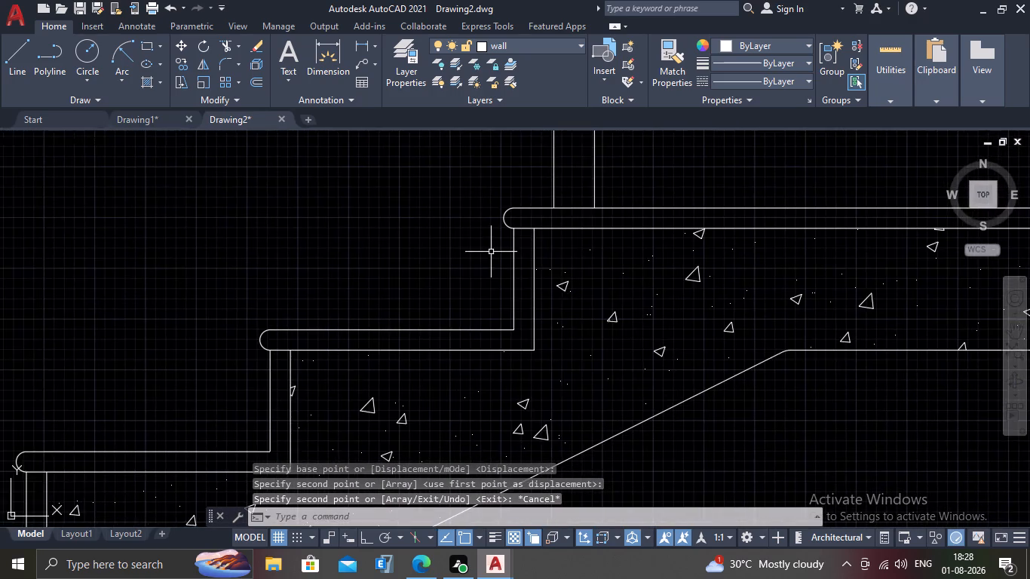
pyautogui.scroll(-3, 491, 252)
pyautogui.moveTo(446, 228); pyautogui.dragTo(479, 253, button='middle')
pyautogui.scroll(-1, 479, 253)
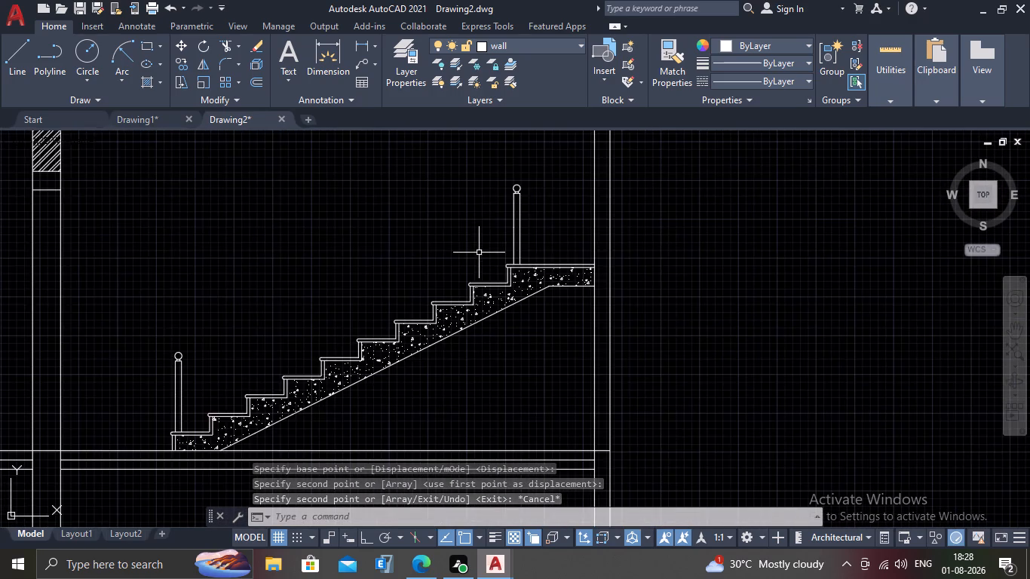
pyautogui.scroll(2, 474, 258)
pyautogui.scroll(-1, 436, 305)
pyautogui.moveTo(445, 292); pyautogui.dragTo(482, 239, button='middle')
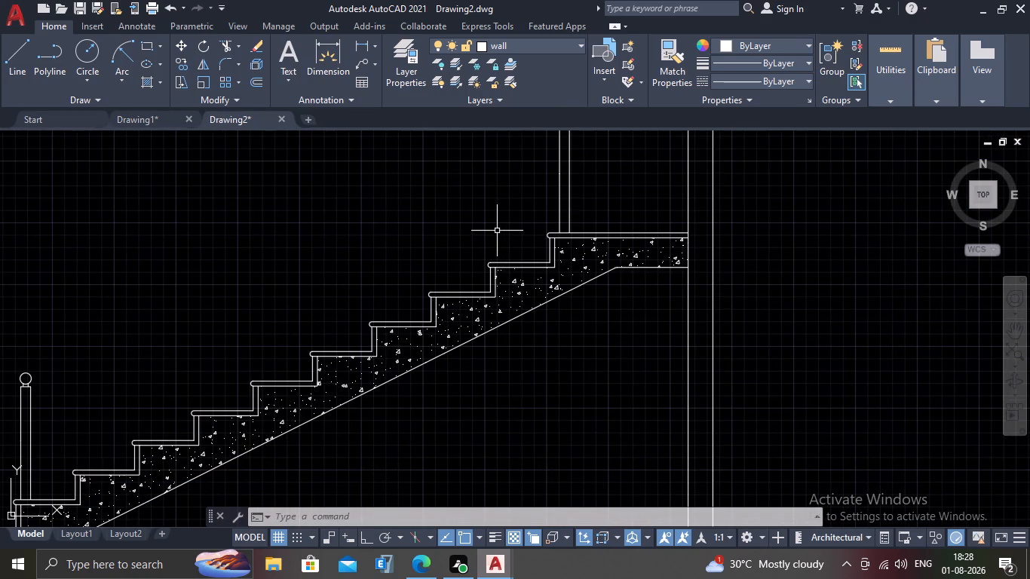
pyautogui.press('l')
pyautogui.press('Return')
pyautogui.scroll(2, 492, 210)
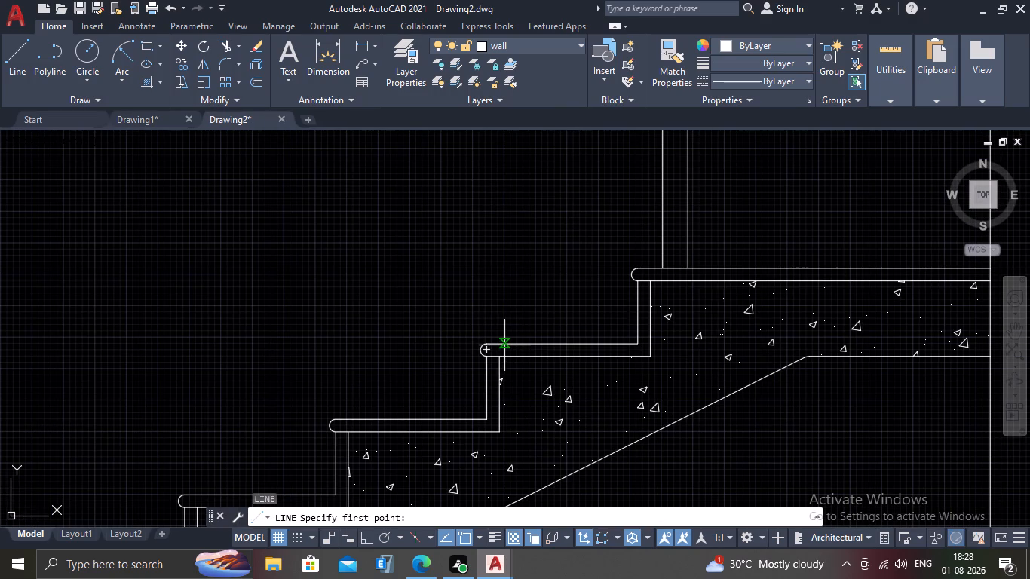
pyautogui.click(367, 538)
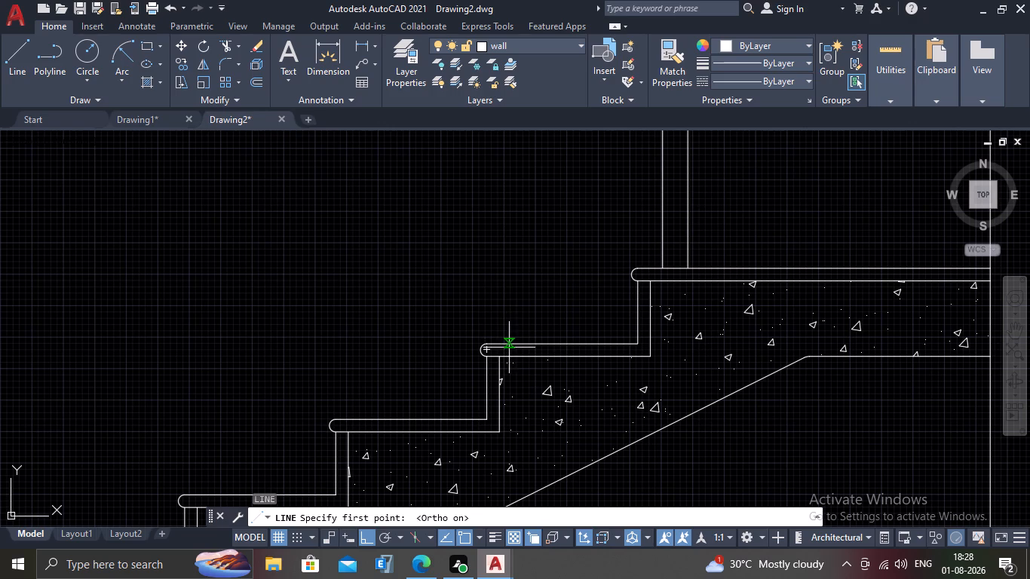
pyautogui.scroll(2, 515, 348)
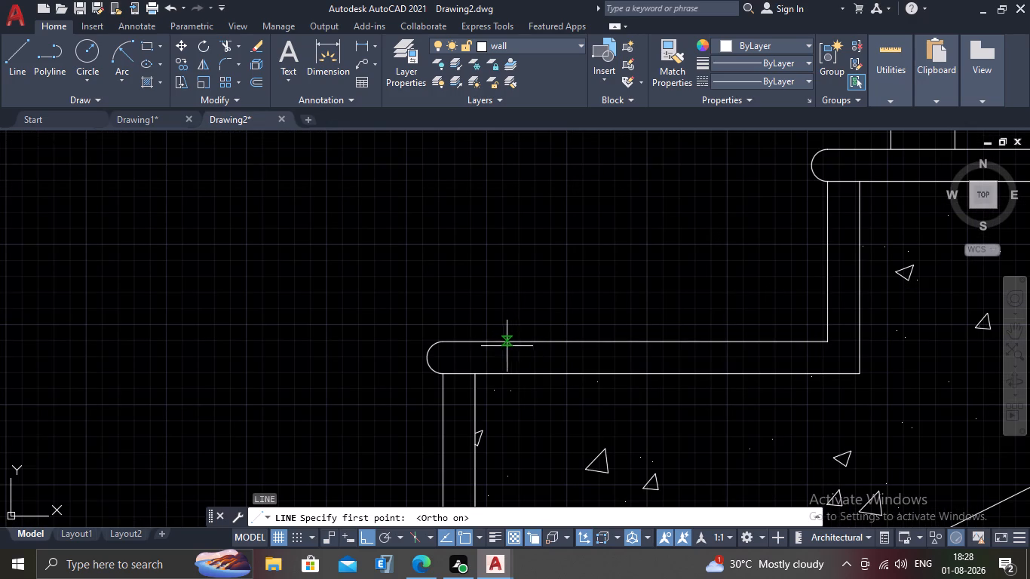
pyautogui.click(503, 342)
pyautogui.scroll(-2, 505, 265)
pyautogui.moveTo(506, 254); pyautogui.dragTo(512, 370, button='middle')
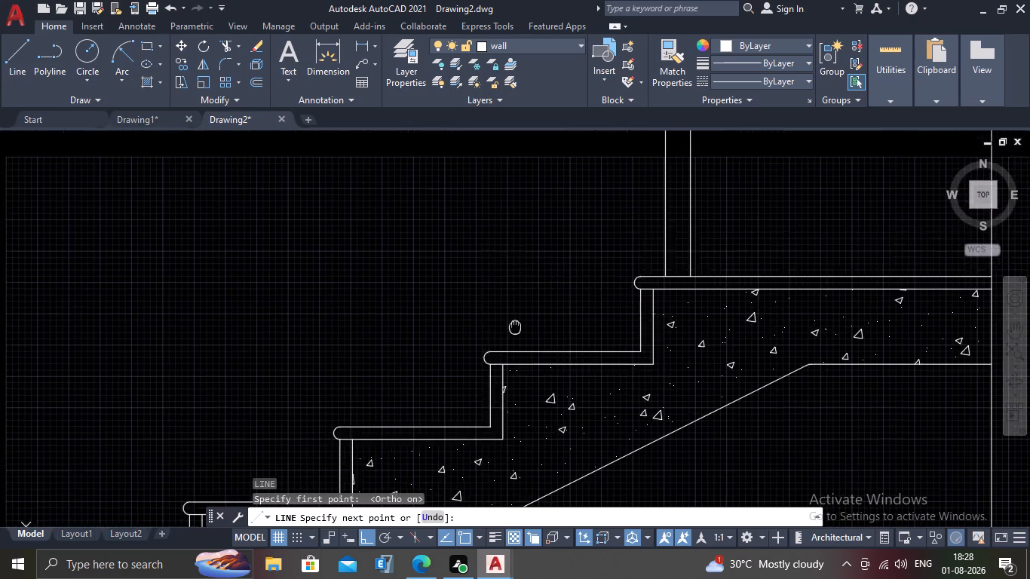
pyautogui.moveTo(512, 370); pyautogui.dragTo(507, 434, button='middle')
pyautogui.write("2'")
pyautogui.press('Return')
pyautogui.scroll(-3, 504, 299)
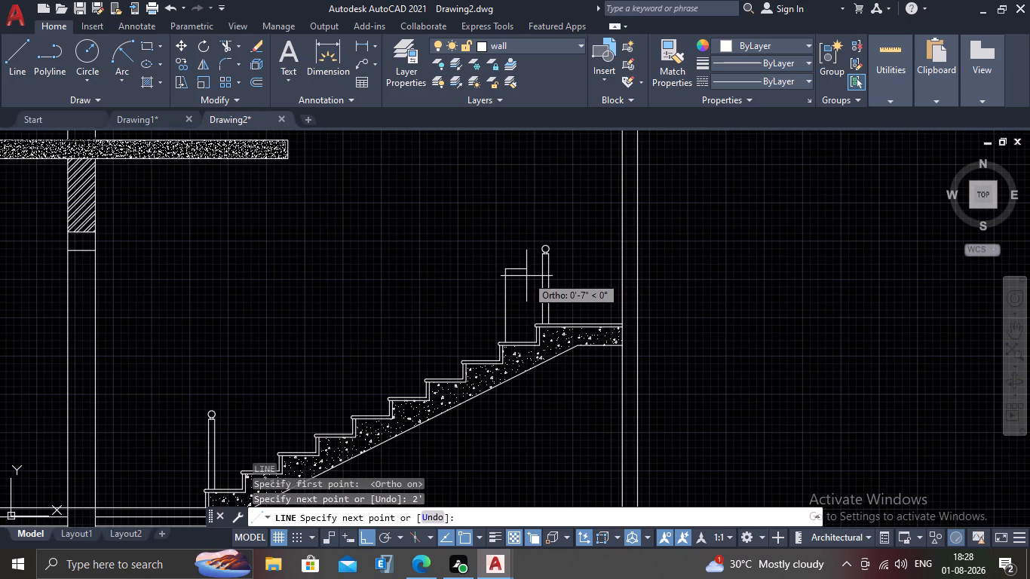
pyautogui.write("1'")
pyautogui.press('BackSpace')
pyautogui.hotkey('shift', '"')
pyautogui.press('Return')
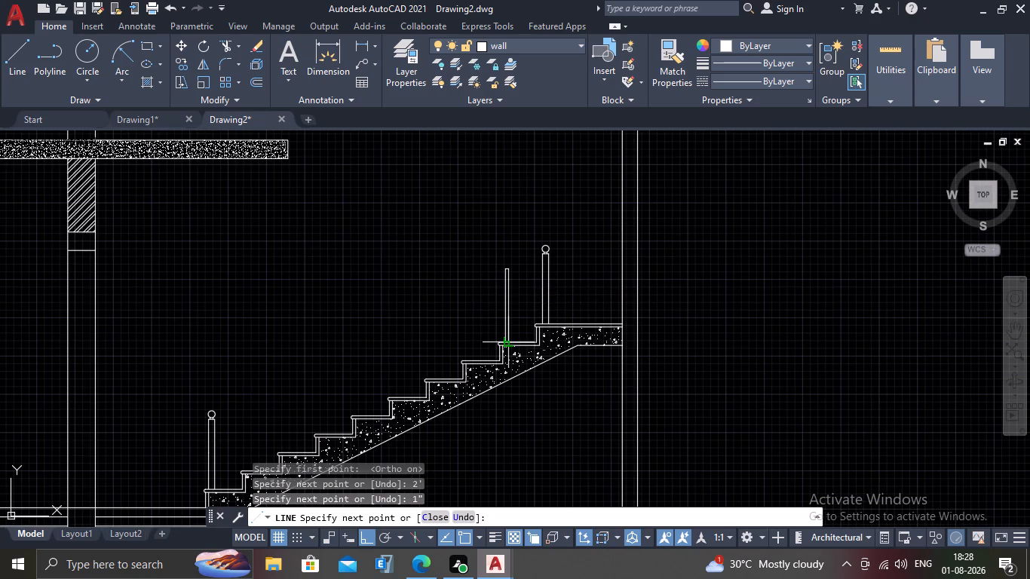
pyautogui.scroll(2, 511, 342)
pyautogui.write("2'")
pyautogui.press('Return')
pyautogui.press('Escape')
# Copy the baluster onto the tread directly below it, using the lower end of its right line as base point.
pyautogui.scroll(-2, 496, 374)
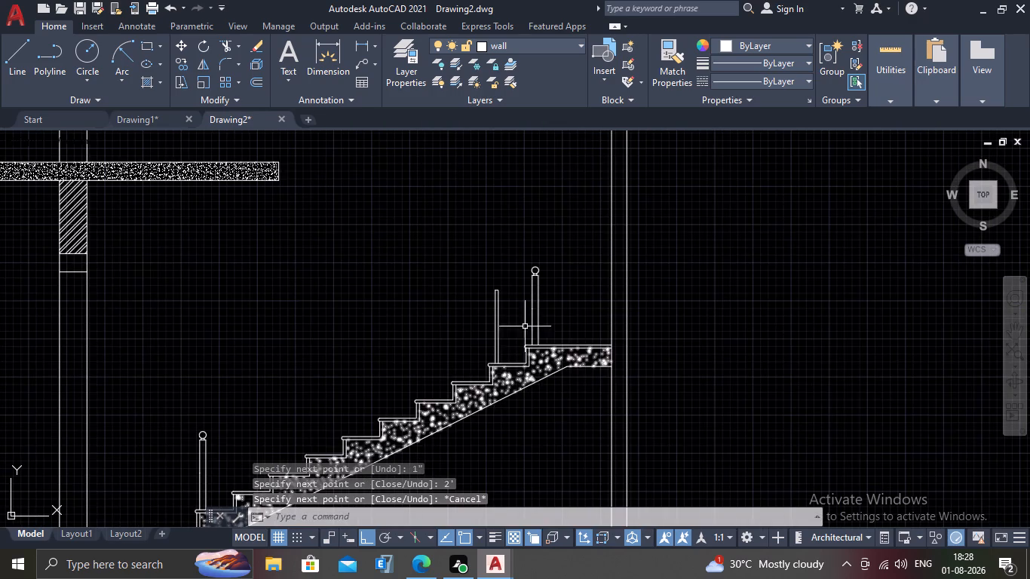
pyautogui.scroll(2, 524, 300)
pyautogui.moveTo(487, 301); pyautogui.dragTo(502, 207, button='middle')
pyautogui.click(495, 159)
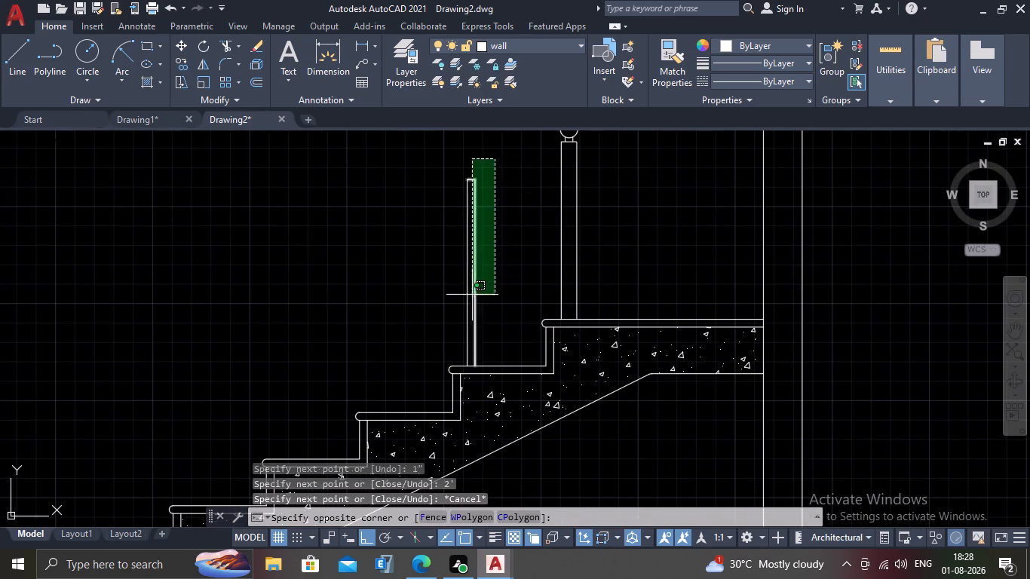
pyautogui.click(438, 308)
pyautogui.write('CO')
pyautogui.press('Return')
pyautogui.scroll(2, 463, 365)
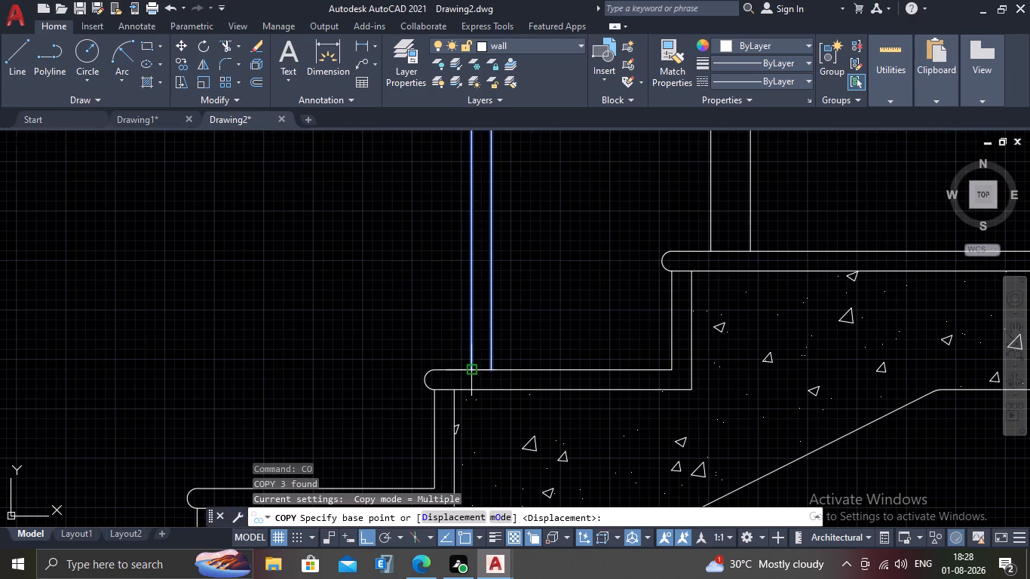
pyautogui.click(487, 369)
pyautogui.moveTo(389, 414); pyautogui.dragTo(411, 321, button='middle')
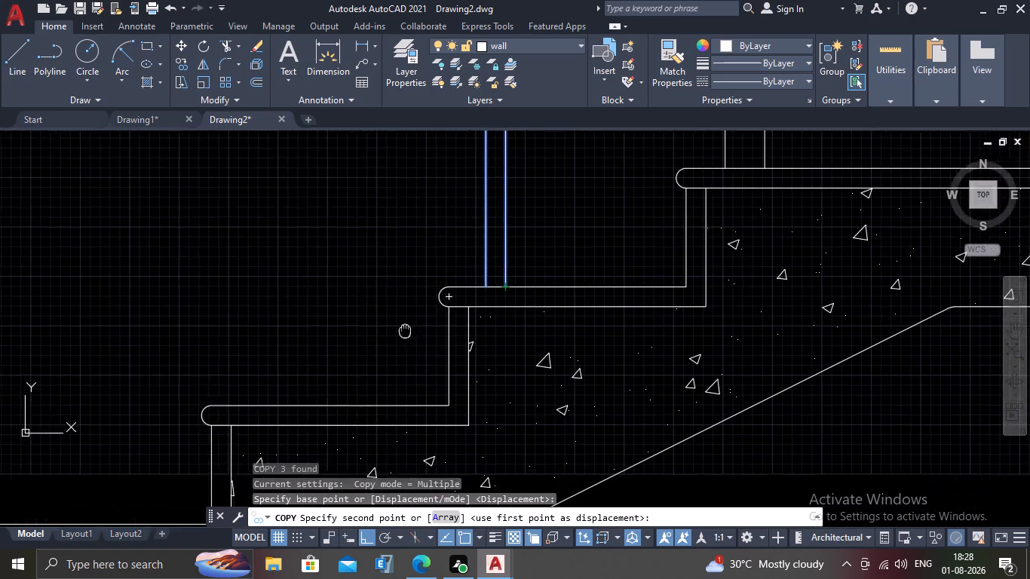
pyautogui.moveTo(411, 321); pyautogui.dragTo(418, 307, button='middle')
pyautogui.scroll(2, 298, 402)
pyautogui.click(251, 354)
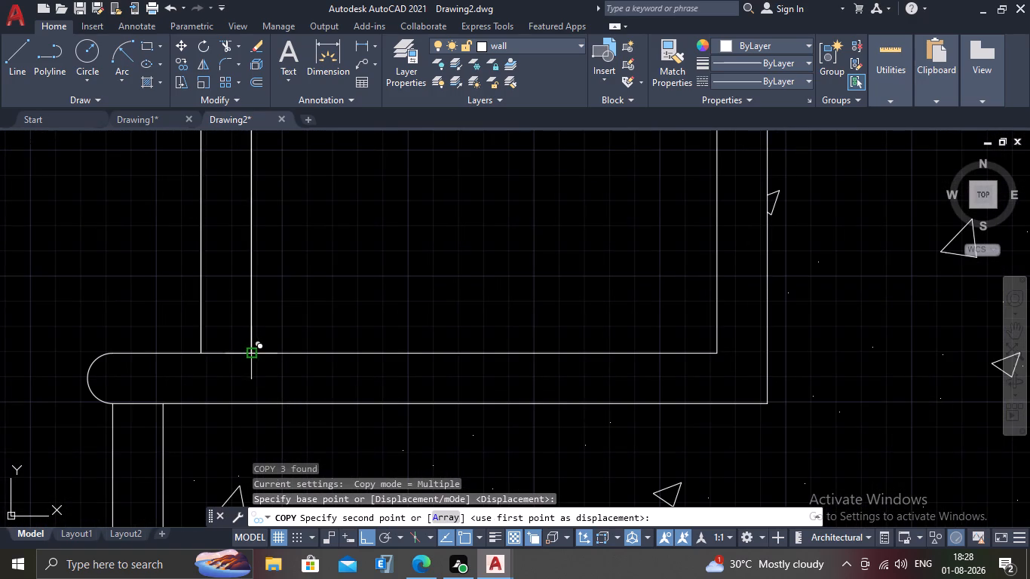
# Continue copying the baluster onto the next three treads down the stair, at the same position on each tread.
pyautogui.scroll(-3, 233, 380)
pyautogui.moveTo(207, 394); pyautogui.dragTo(411, 317, button='middle')
pyautogui.scroll(2, 301, 381)
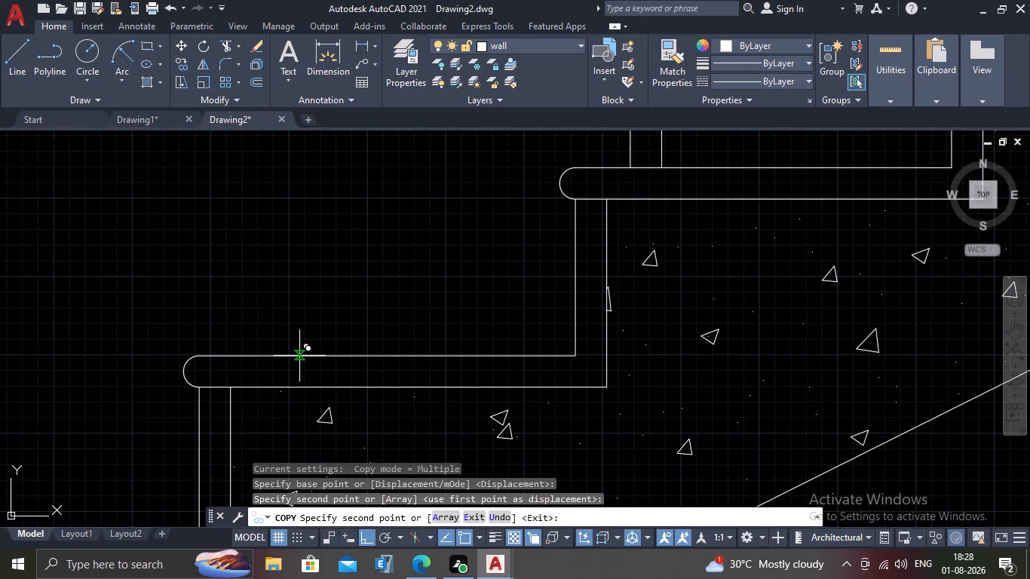
pyautogui.click(299, 356)
pyautogui.scroll(-2, 238, 347)
pyautogui.moveTo(182, 383); pyautogui.dragTo(213, 370, button='middle')
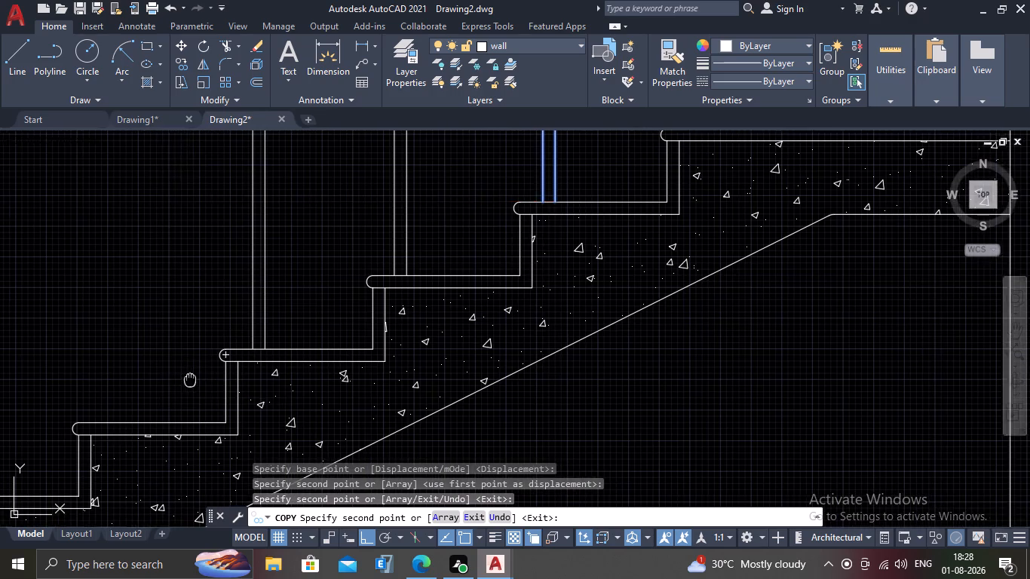
pyautogui.moveTo(213, 370); pyautogui.dragTo(300, 341, button='middle')
pyautogui.scroll(-2, 301, 341)
pyautogui.scroll(2, 232, 383)
pyautogui.scroll(1, 313, 330)
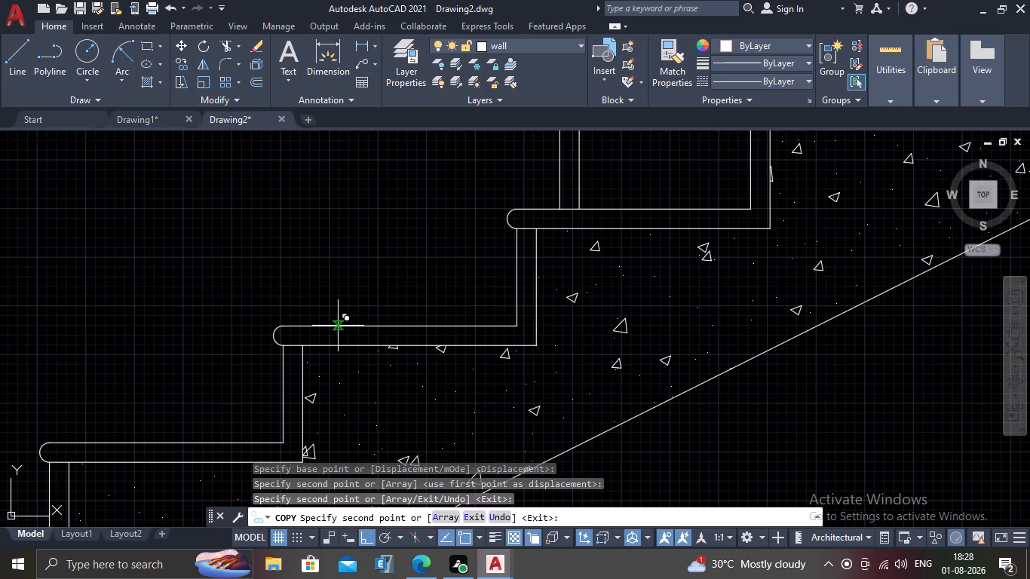
pyautogui.click(337, 326)
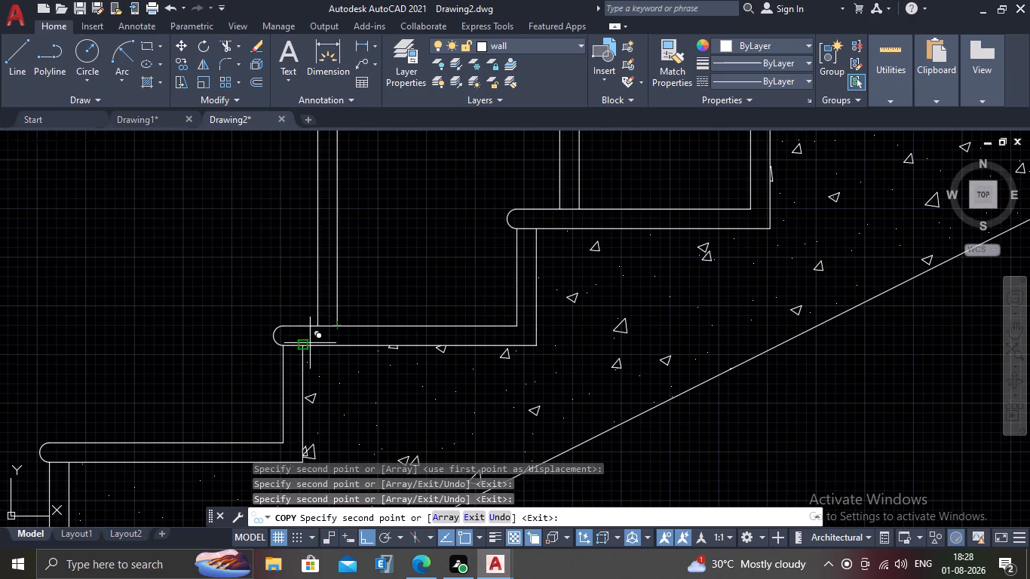
pyautogui.scroll(-2, 309, 344)
pyautogui.moveTo(259, 399); pyautogui.dragTo(348, 363, button='middle')
pyautogui.scroll(2, 290, 359)
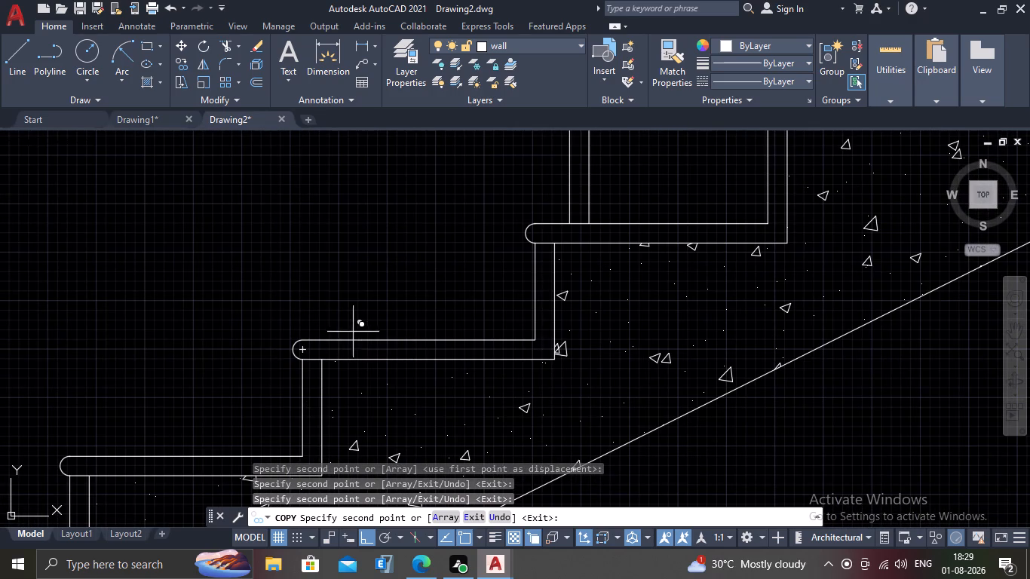
pyautogui.click(352, 341)
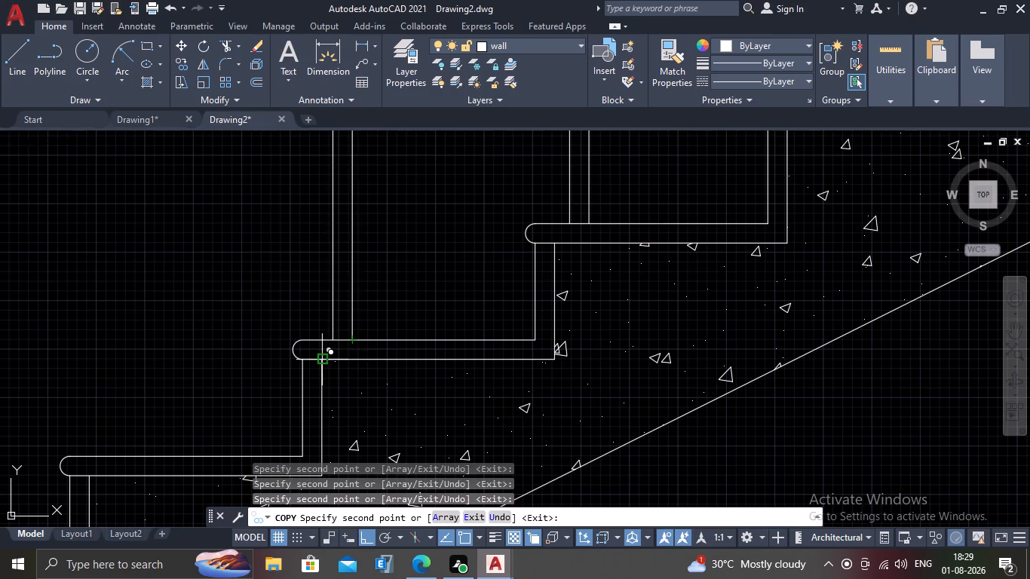
# Copy the baluster onto the three remaining treads above the lowest one, which holds the ball-topped post, and finish the Copy command.
pyautogui.scroll(-2, 324, 356)
pyautogui.moveTo(280, 390); pyautogui.dragTo(397, 334, button='middle')
pyautogui.scroll(2, 387, 339)
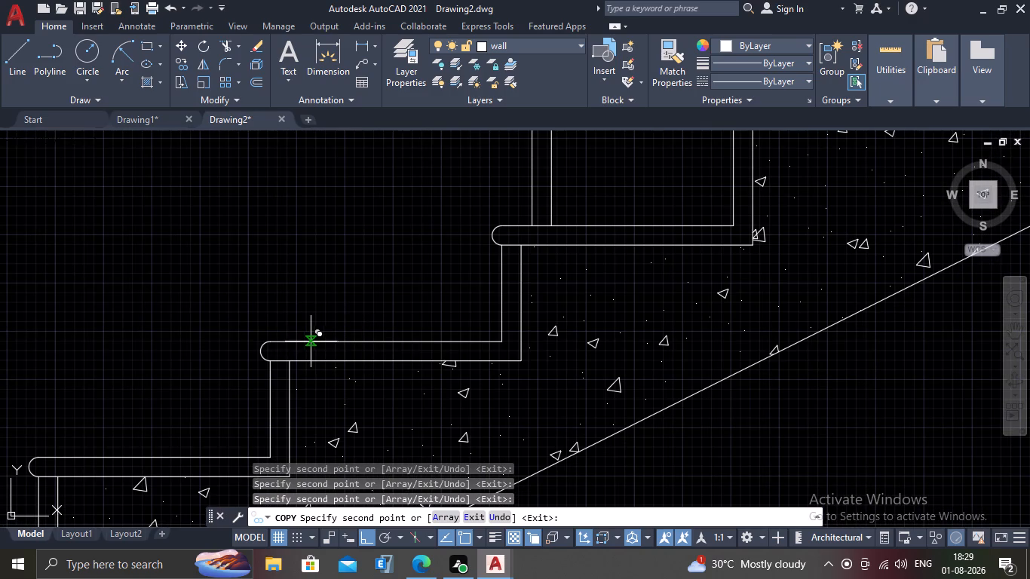
pyautogui.click(313, 342)
pyautogui.scroll(-3, 281, 365)
pyautogui.moveTo(271, 406); pyautogui.dragTo(336, 360, button='middle')
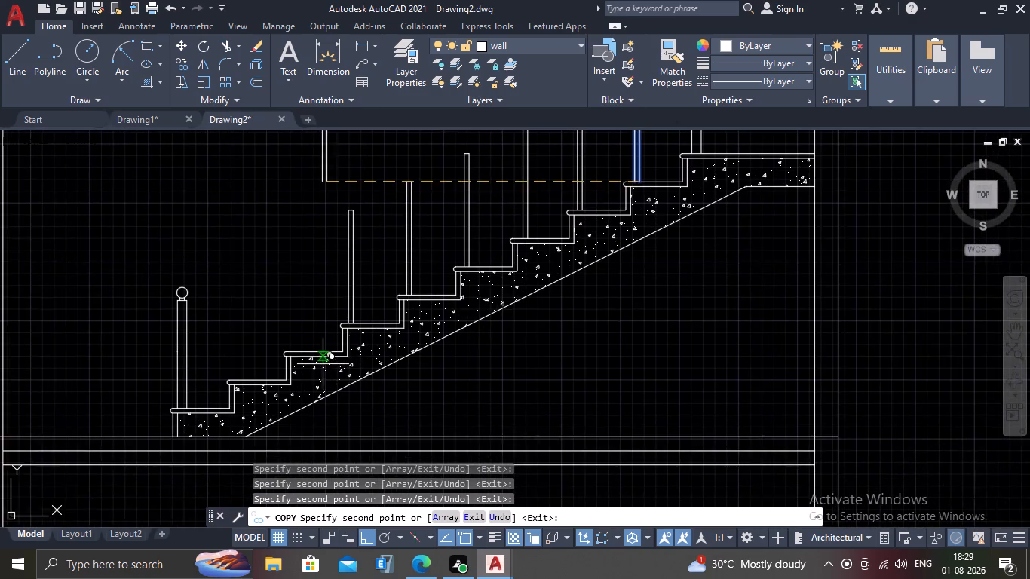
pyautogui.scroll(3, 299, 348)
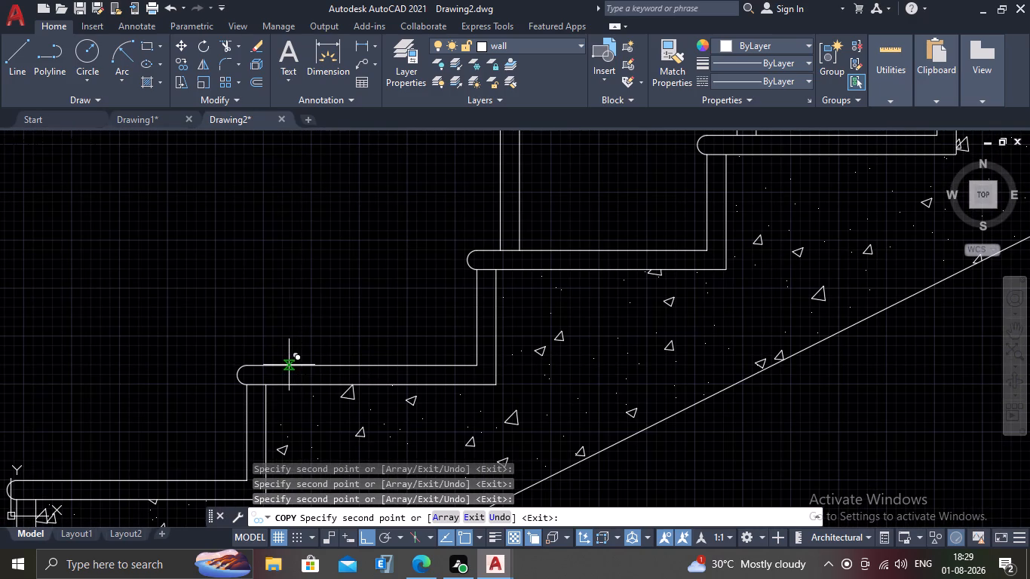
pyautogui.click(289, 365)
pyautogui.scroll(-3, 286, 374)
pyautogui.moveTo(262, 420); pyautogui.dragTo(330, 373, button='middle')
pyautogui.scroll(1, 315, 381)
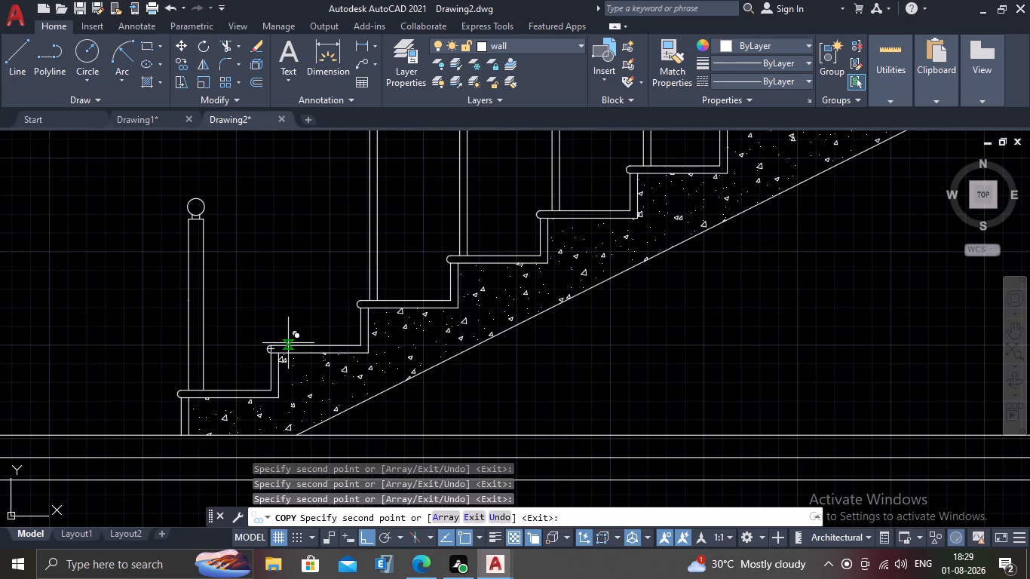
pyautogui.scroll(3, 292, 347)
pyautogui.click(287, 347)
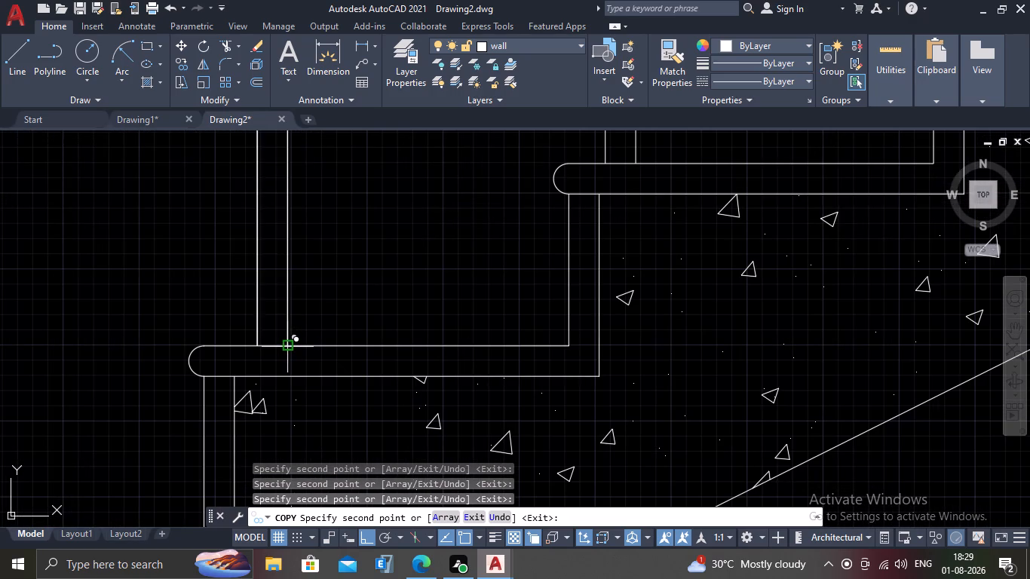
pyautogui.press('Escape')
pyautogui.scroll(-5, 287, 347)
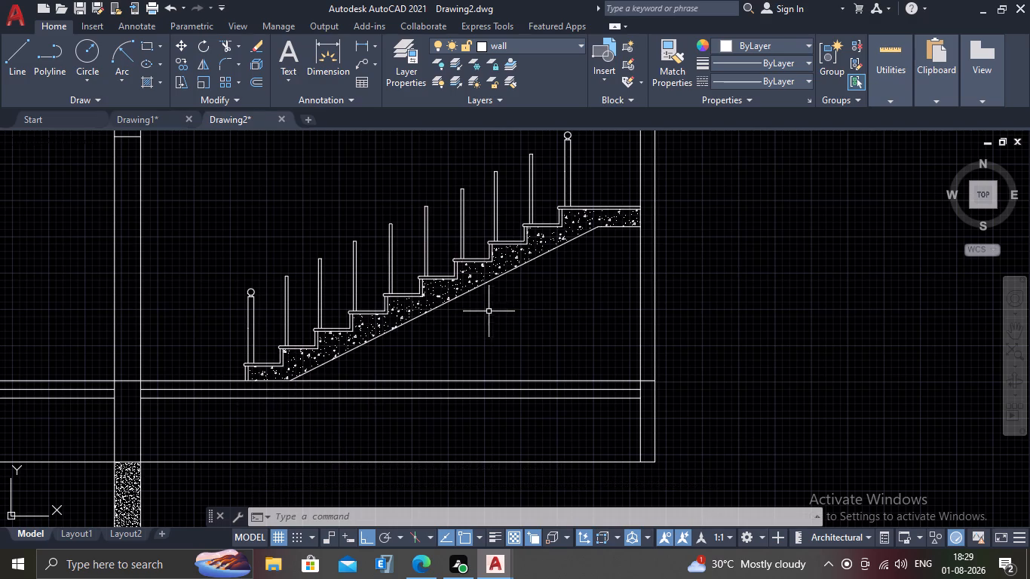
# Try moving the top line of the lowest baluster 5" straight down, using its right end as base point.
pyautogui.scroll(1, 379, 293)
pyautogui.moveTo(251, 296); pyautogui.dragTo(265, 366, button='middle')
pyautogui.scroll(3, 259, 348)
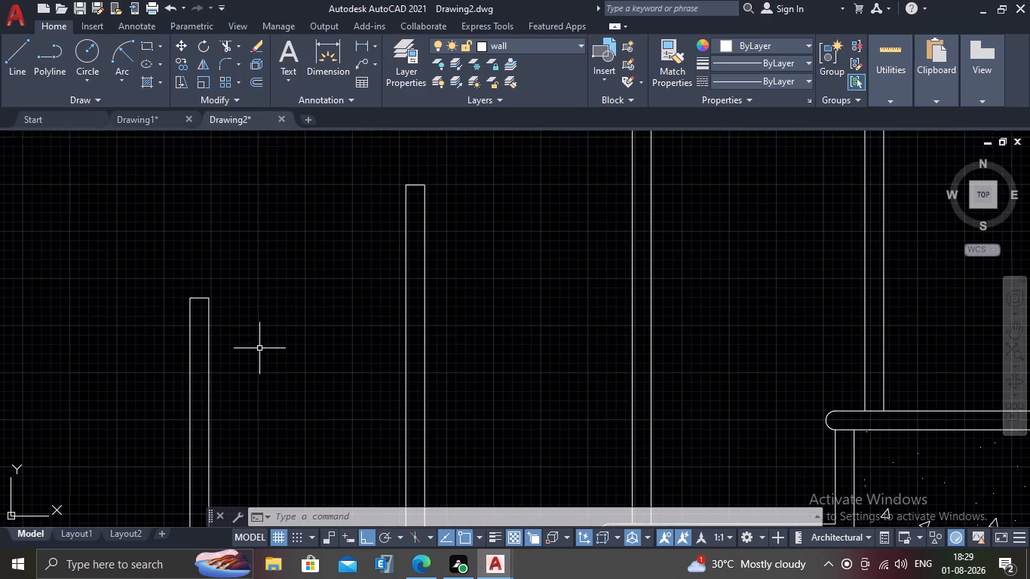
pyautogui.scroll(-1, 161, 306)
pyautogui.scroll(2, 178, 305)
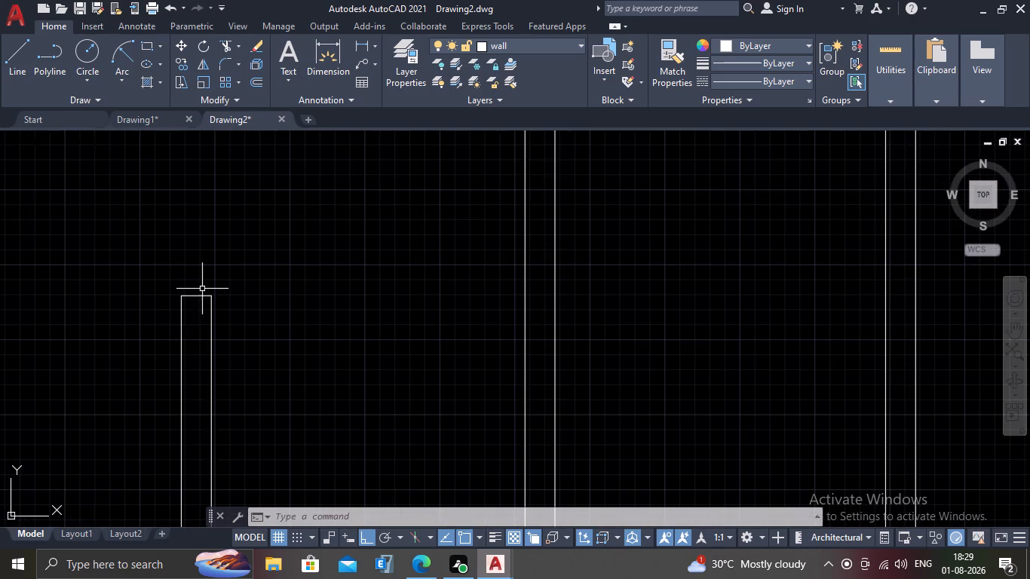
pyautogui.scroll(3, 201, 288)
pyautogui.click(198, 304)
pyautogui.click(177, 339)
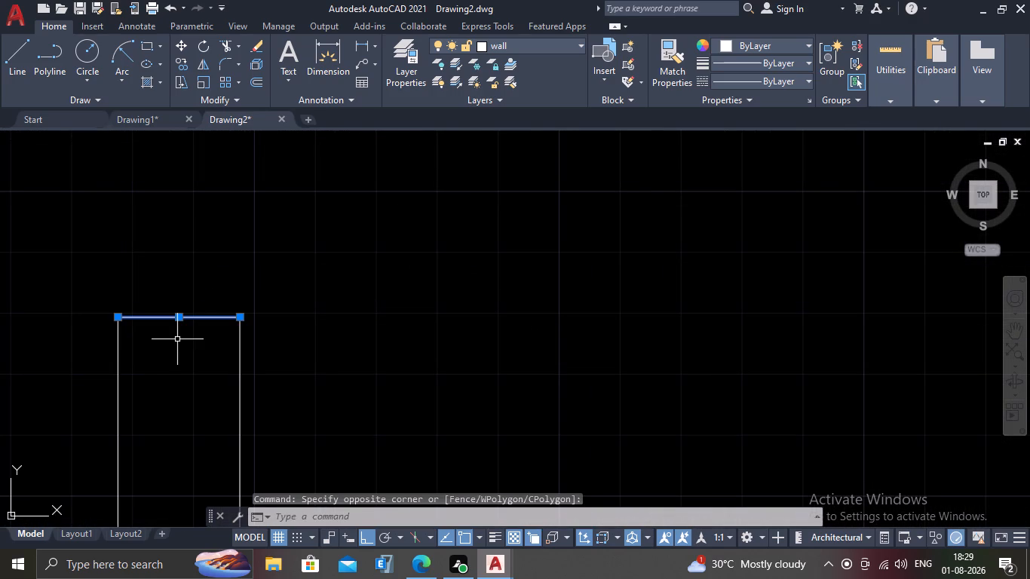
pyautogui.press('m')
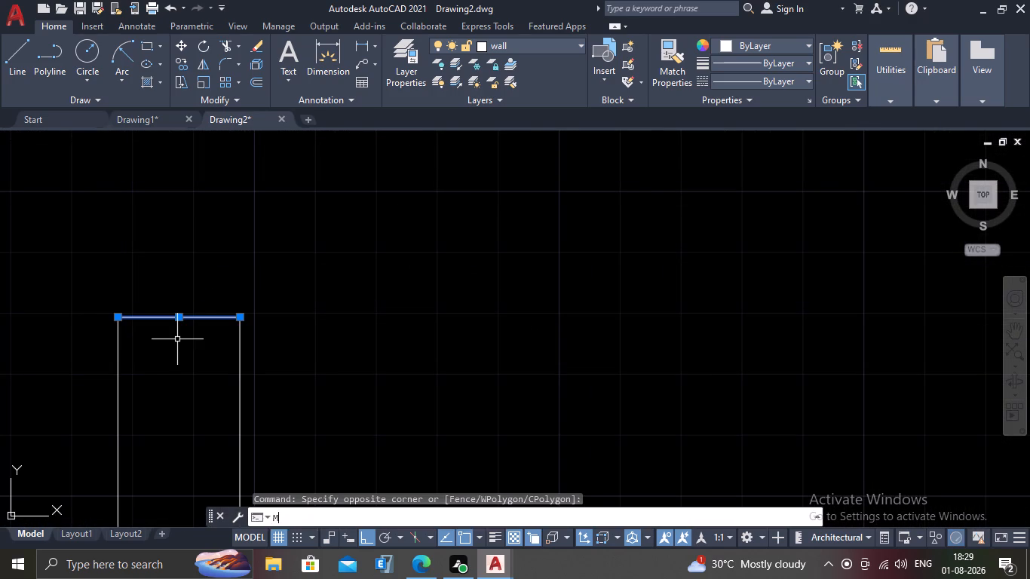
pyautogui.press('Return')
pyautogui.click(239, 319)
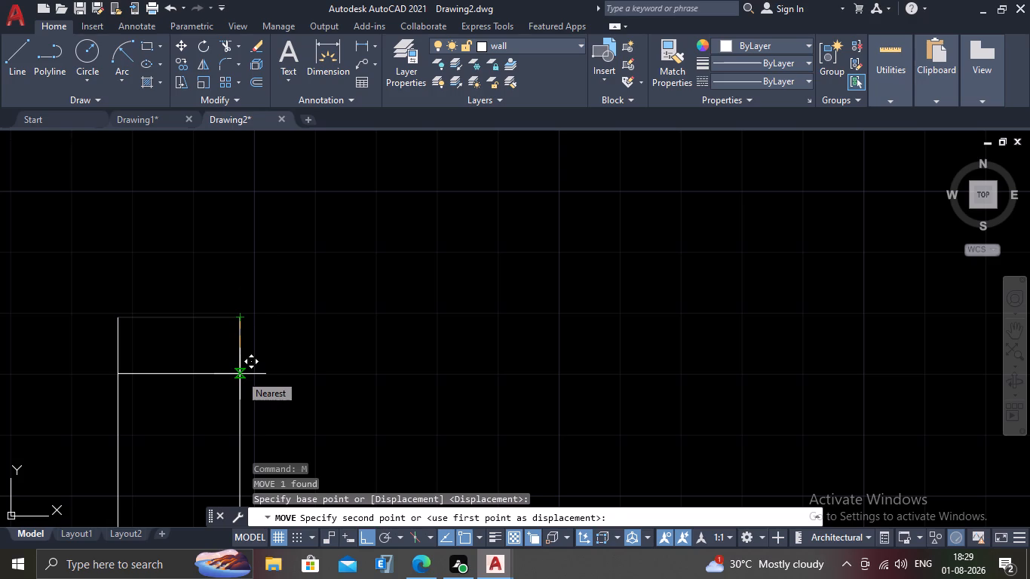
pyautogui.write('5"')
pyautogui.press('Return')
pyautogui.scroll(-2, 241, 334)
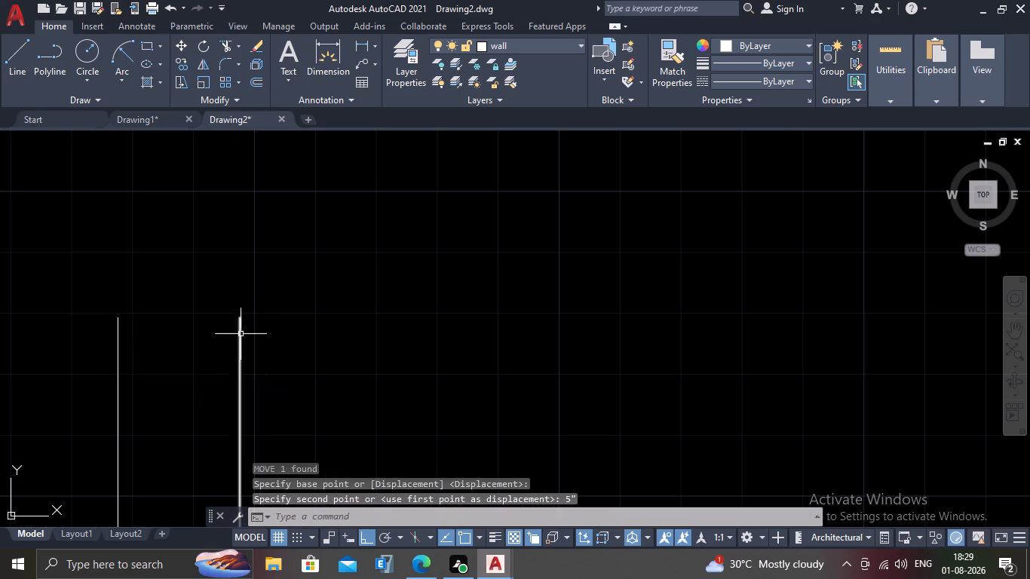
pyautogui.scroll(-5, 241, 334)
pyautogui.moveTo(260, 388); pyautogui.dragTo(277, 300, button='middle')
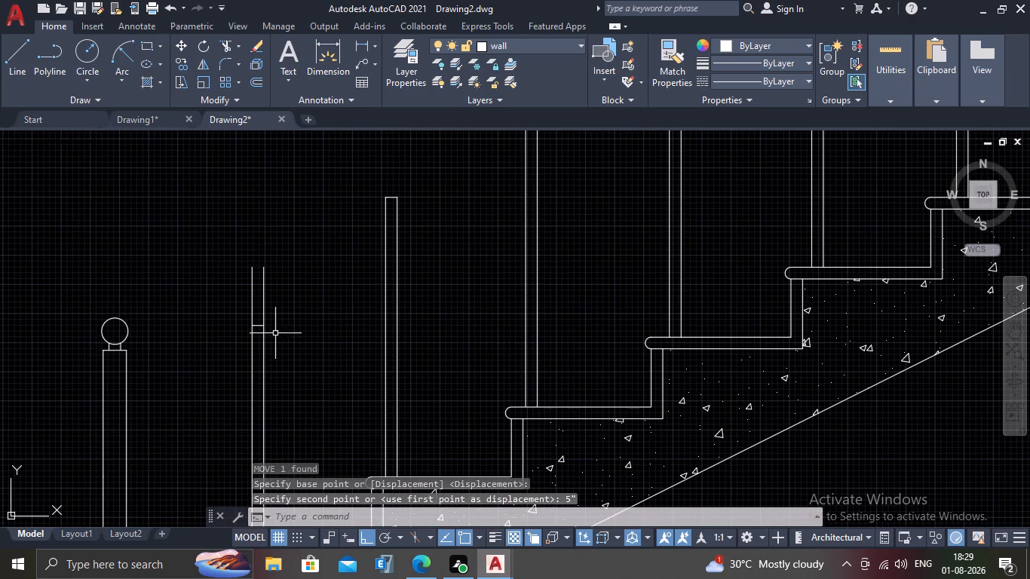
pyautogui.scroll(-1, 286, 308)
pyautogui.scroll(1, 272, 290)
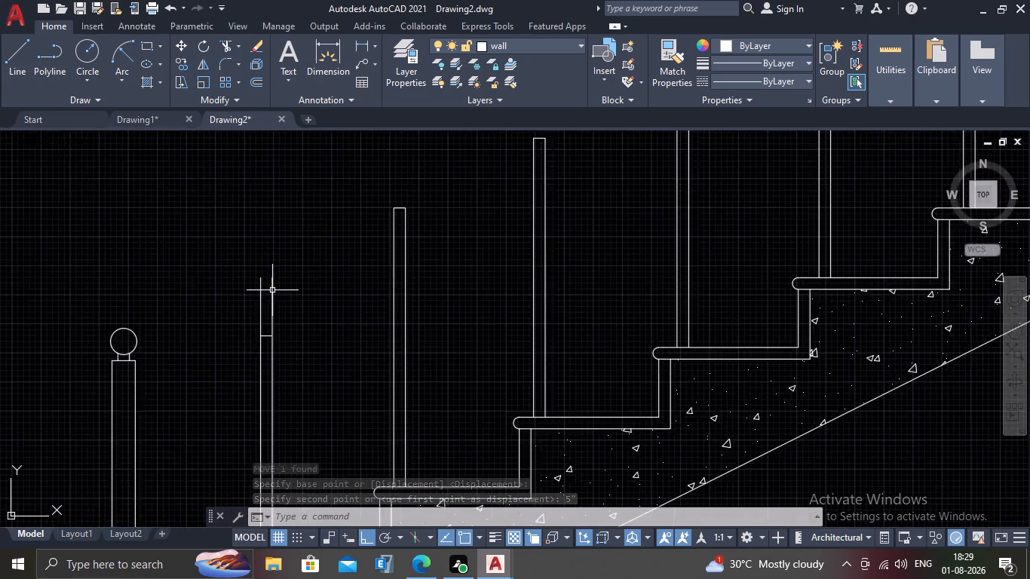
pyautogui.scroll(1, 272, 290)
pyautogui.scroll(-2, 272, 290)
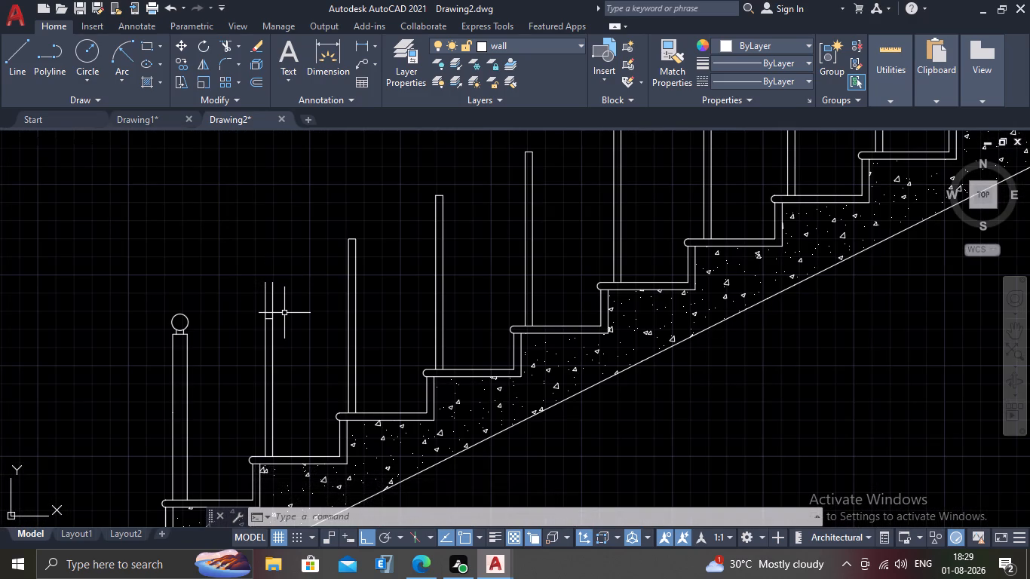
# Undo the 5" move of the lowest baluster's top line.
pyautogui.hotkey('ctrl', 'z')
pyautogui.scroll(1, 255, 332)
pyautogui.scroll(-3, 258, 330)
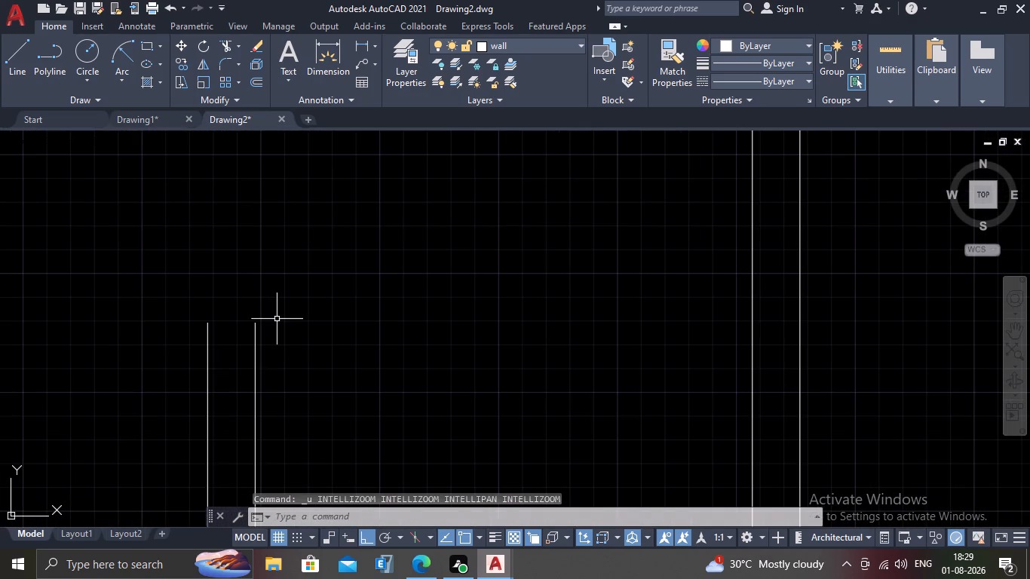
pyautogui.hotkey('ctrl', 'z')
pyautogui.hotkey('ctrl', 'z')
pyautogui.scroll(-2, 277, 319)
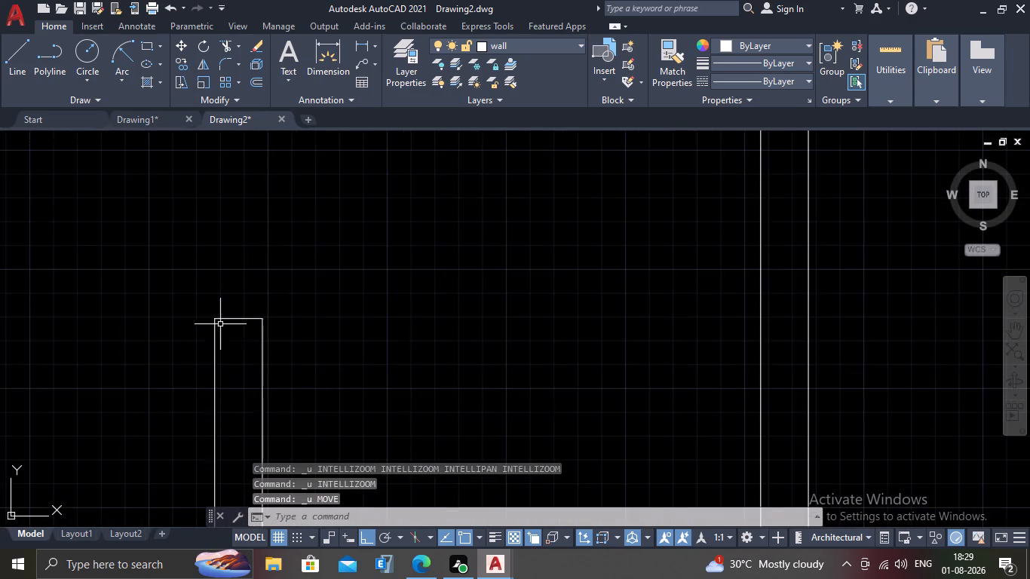
# Move the top line of the lowest baluster 3" straight down, using its right end as base point.
pyautogui.scroll(1, 220, 324)
pyautogui.scroll(-1, 220, 324)
pyautogui.click(259, 310)
pyautogui.click(232, 332)
pyautogui.scroll(2, 232, 335)
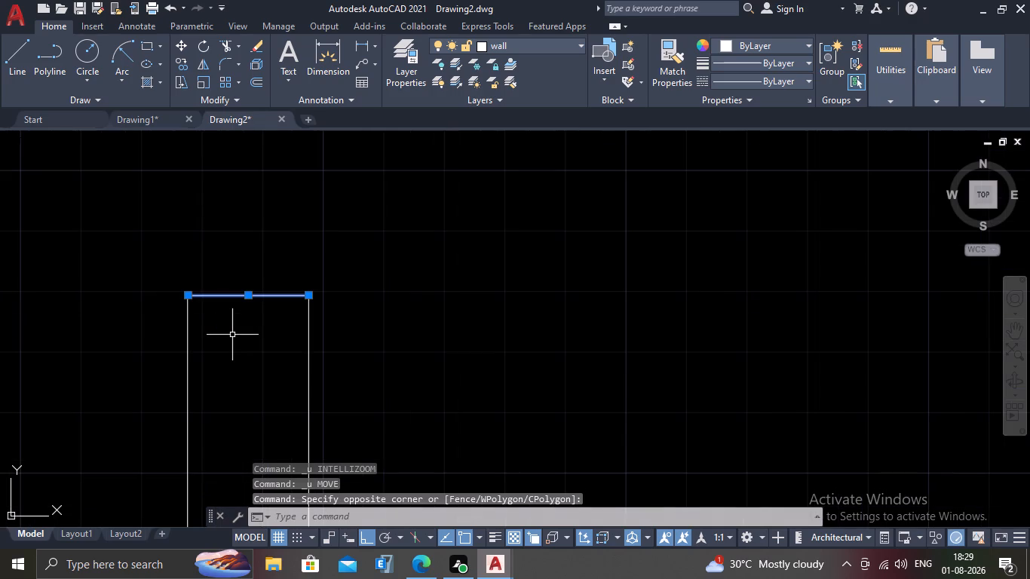
pyautogui.press('m')
pyautogui.press('Return')
pyautogui.scroll(2, 255, 332)
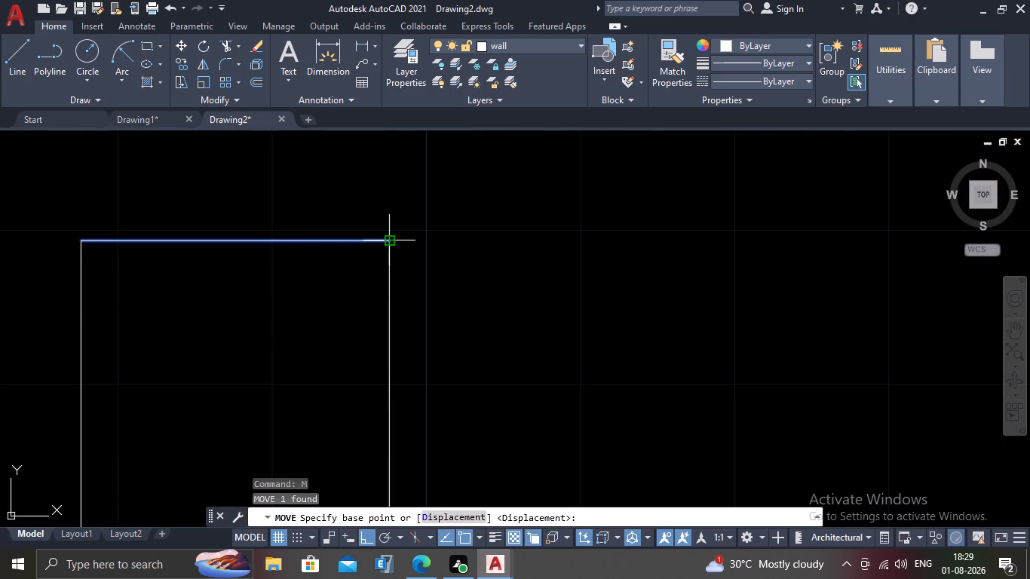
pyautogui.click(391, 244)
pyautogui.write('3"')
pyautogui.press('Return')
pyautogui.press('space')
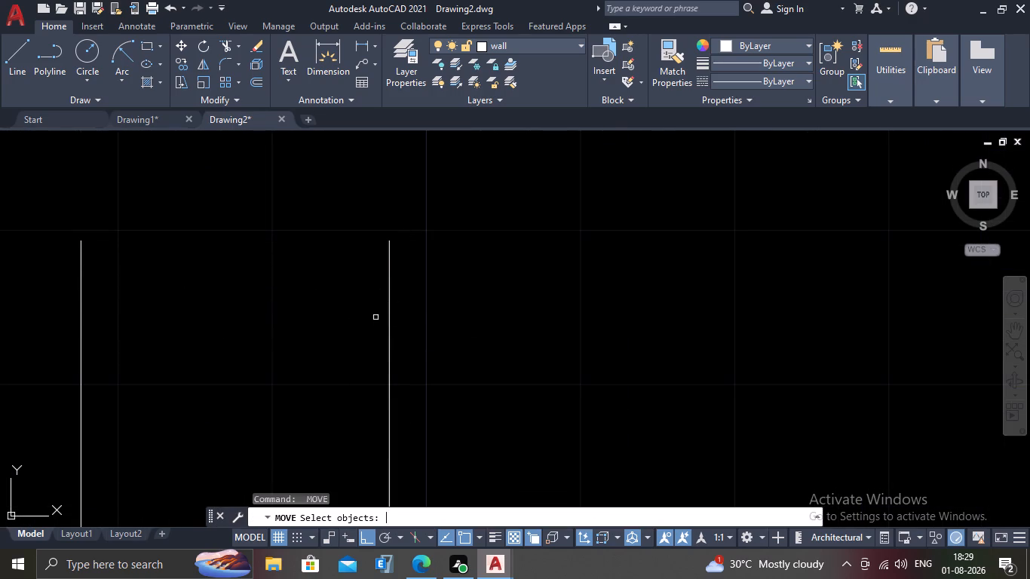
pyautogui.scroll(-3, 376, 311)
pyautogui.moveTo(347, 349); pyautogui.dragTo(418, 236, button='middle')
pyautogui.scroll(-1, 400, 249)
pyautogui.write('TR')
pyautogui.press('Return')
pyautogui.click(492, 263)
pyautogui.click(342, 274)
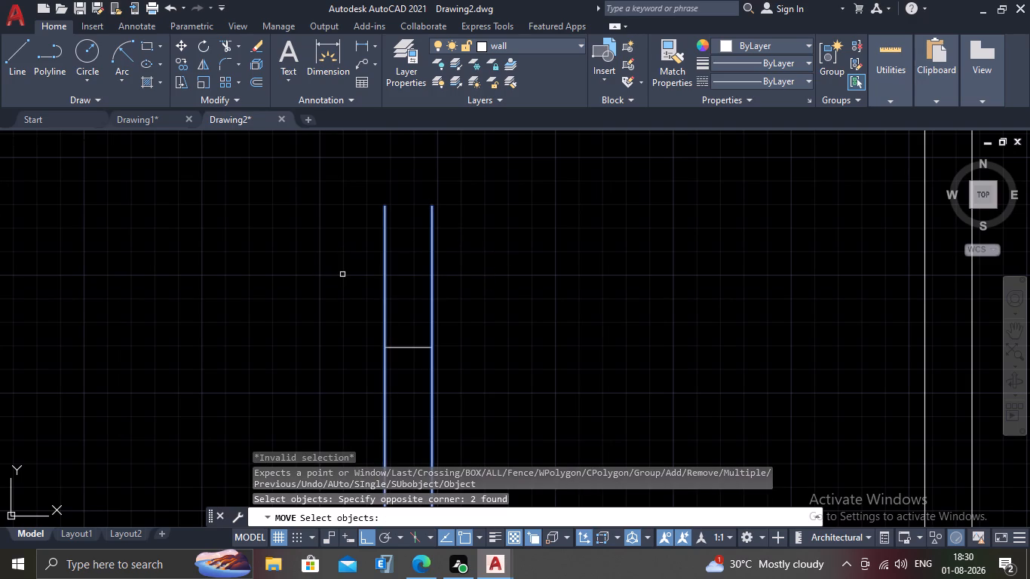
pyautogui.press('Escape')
# Trim both vertical lines of the lowest baluster where they project above its lowered top line.
pyautogui.write('TR')
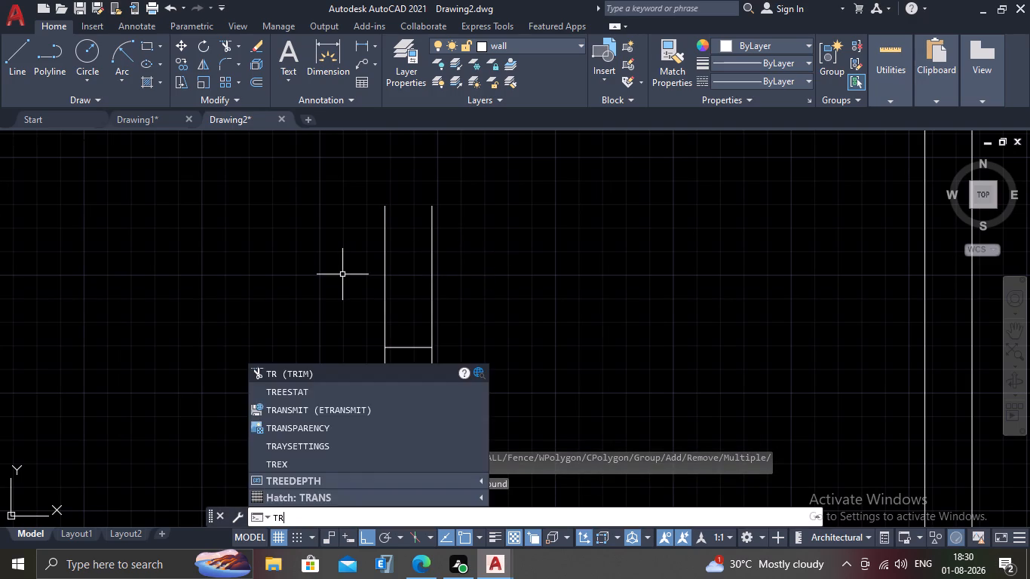
pyautogui.press('Return')
pyautogui.moveTo(463, 265); pyautogui.dragTo(428, 268)
pyautogui.click(345, 288)
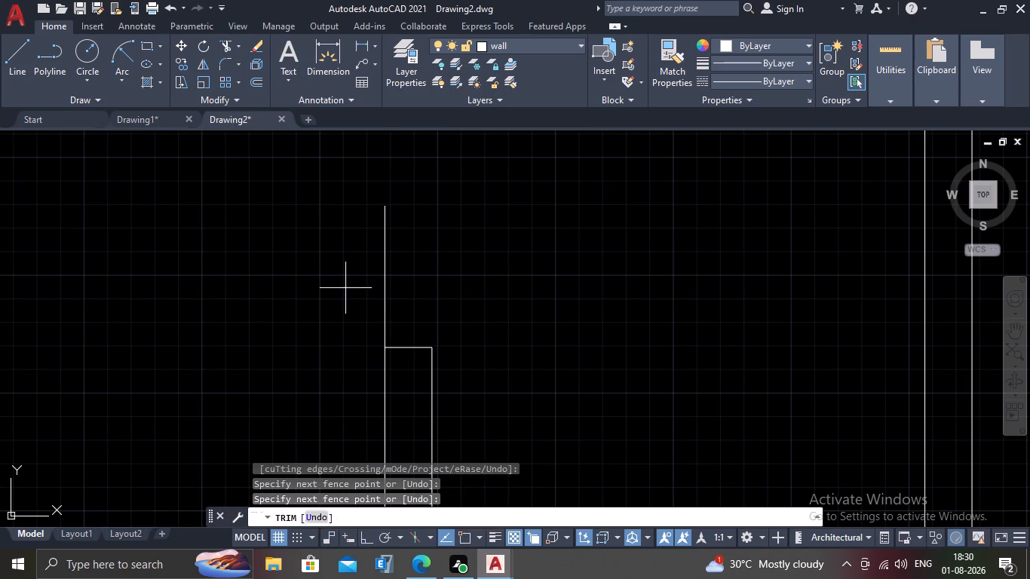
pyautogui.click(428, 274)
pyautogui.press('Escape')
# Move the top line of the second baluster from the bottom 3" straight down, using its right end as base point.
pyautogui.scroll(-4, 428, 274)
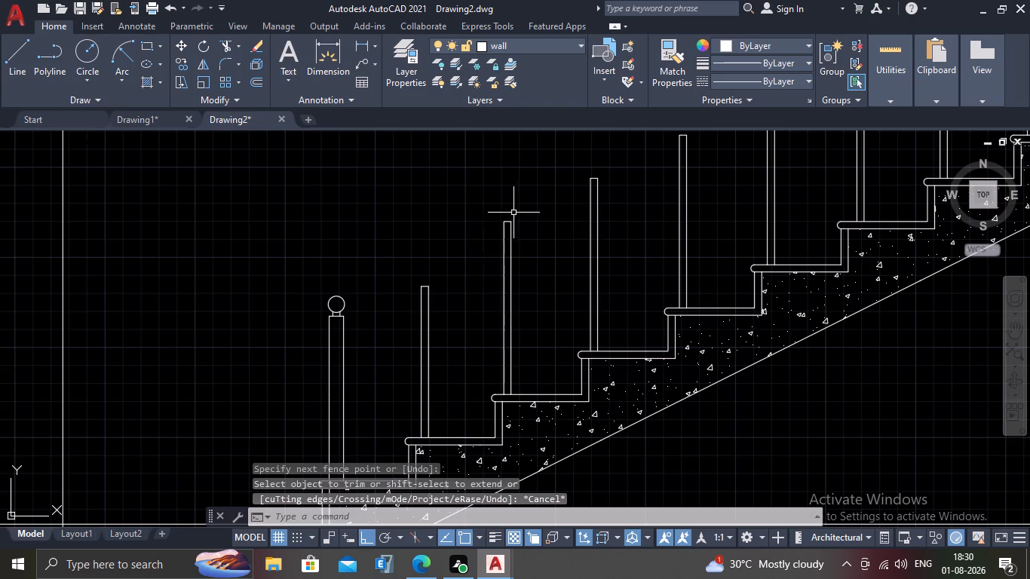
pyautogui.scroll(4, 514, 213)
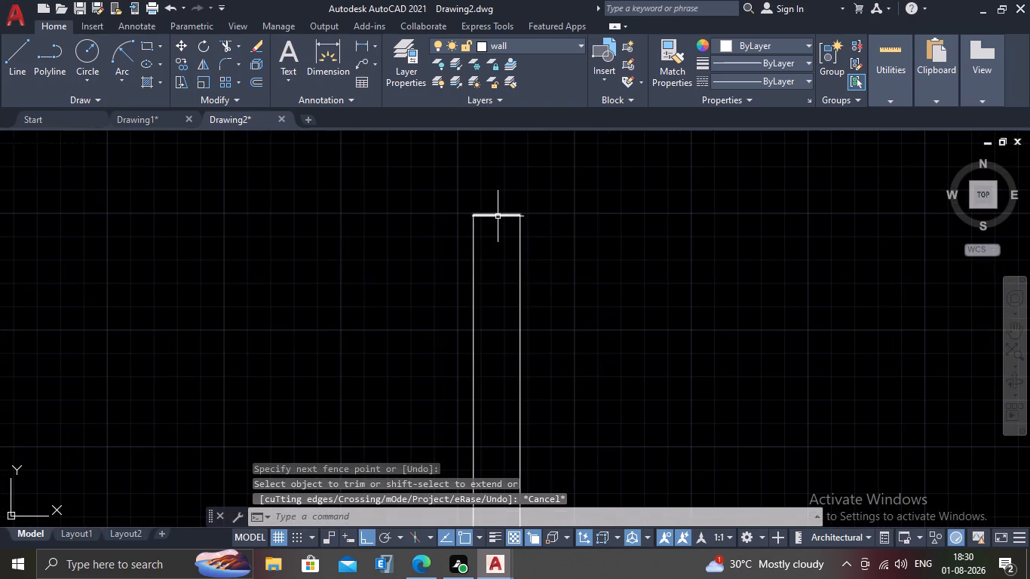
pyautogui.click(498, 216)
pyautogui.scroll(1, 494, 249)
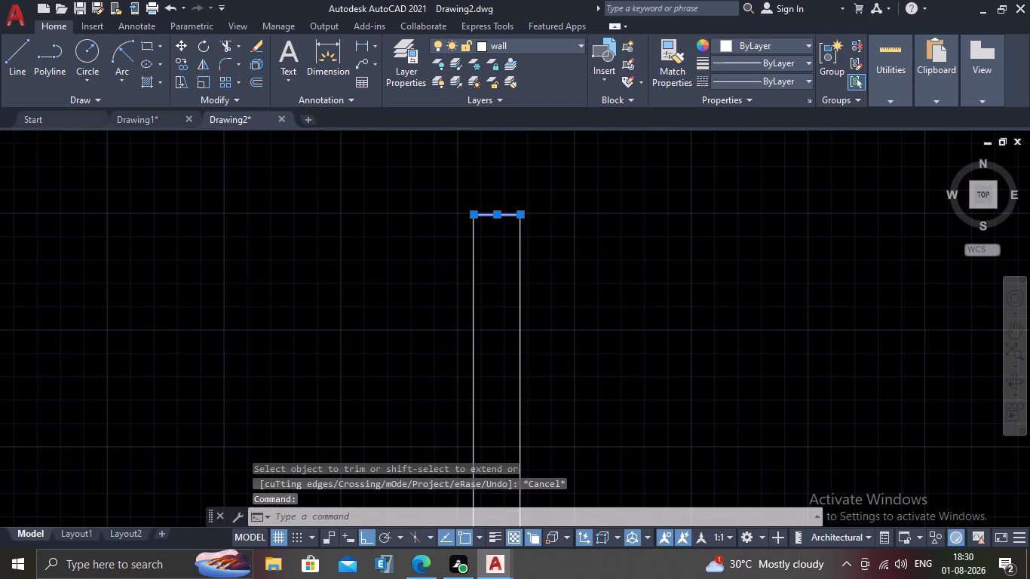
pyautogui.press('m')
pyautogui.press('Return')
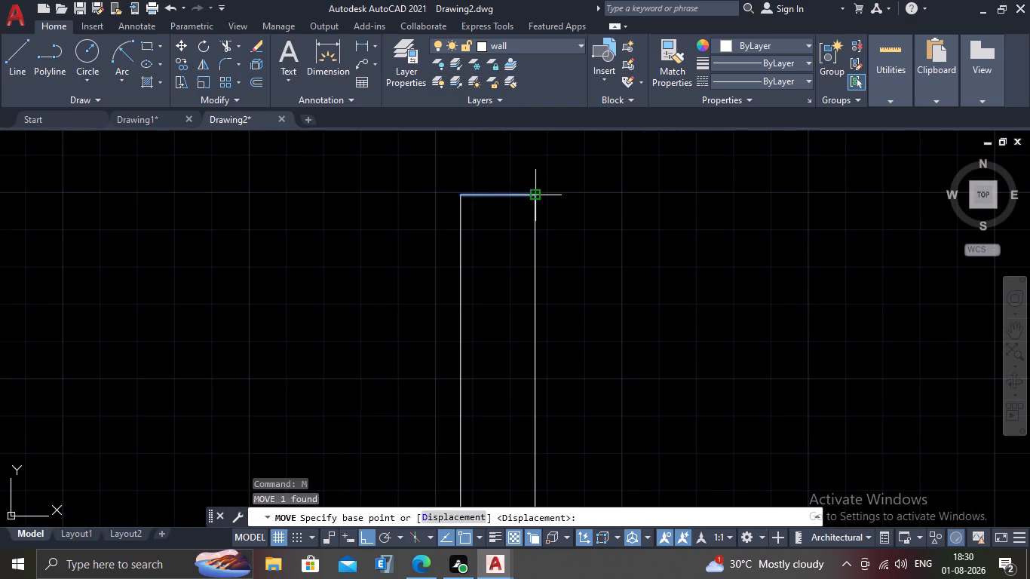
pyautogui.click(533, 197)
pyautogui.write('3"')
pyautogui.press('Return')
# Move the top line of the third baluster from the bottom 3" straight down, using its right end as base point.
pyautogui.scroll(-2, 431, 277)
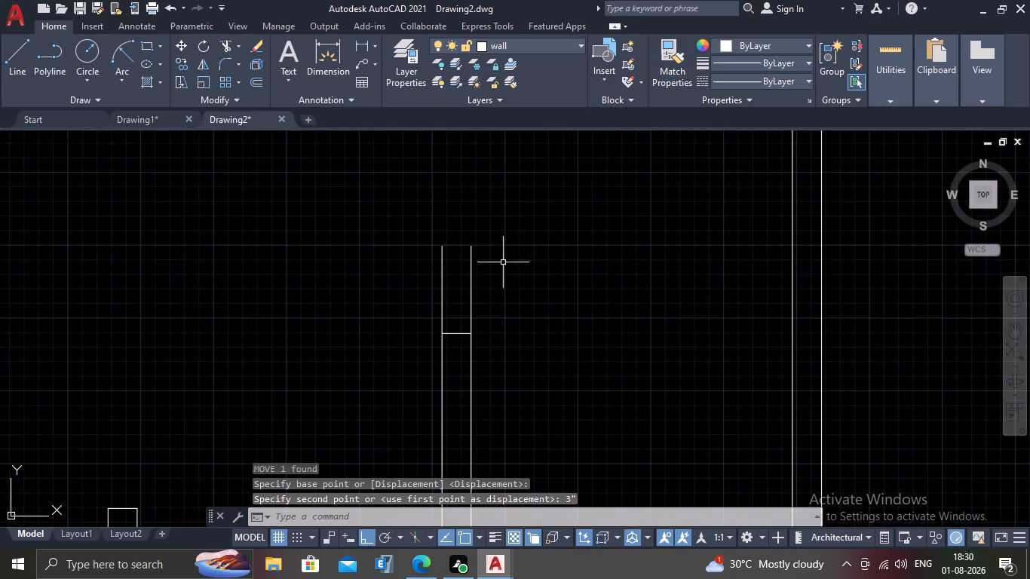
pyautogui.moveTo(515, 252); pyautogui.dragTo(311, 342, button='middle')
pyautogui.scroll(1, 599, 158)
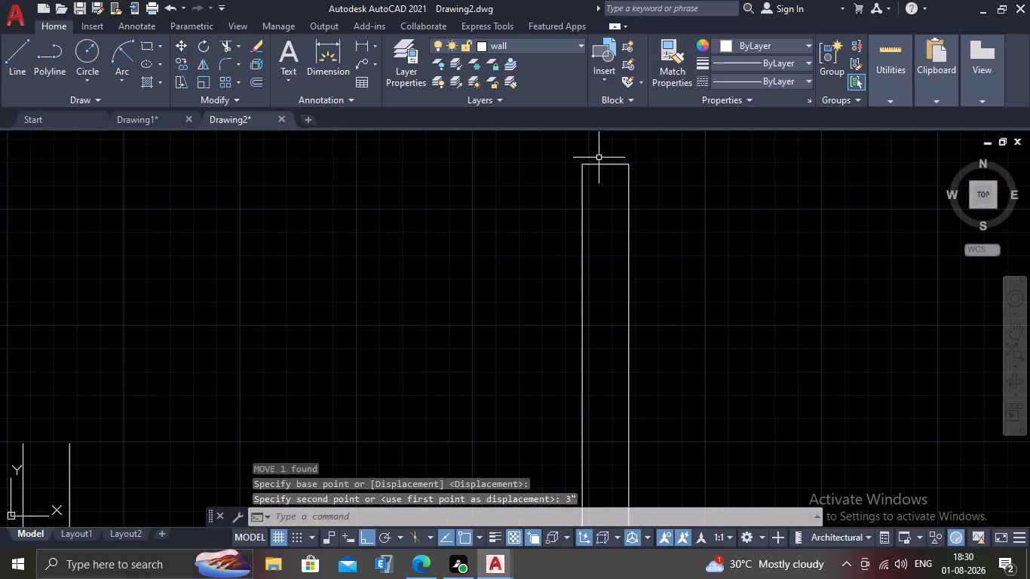
pyautogui.click(610, 164)
pyautogui.press('m')
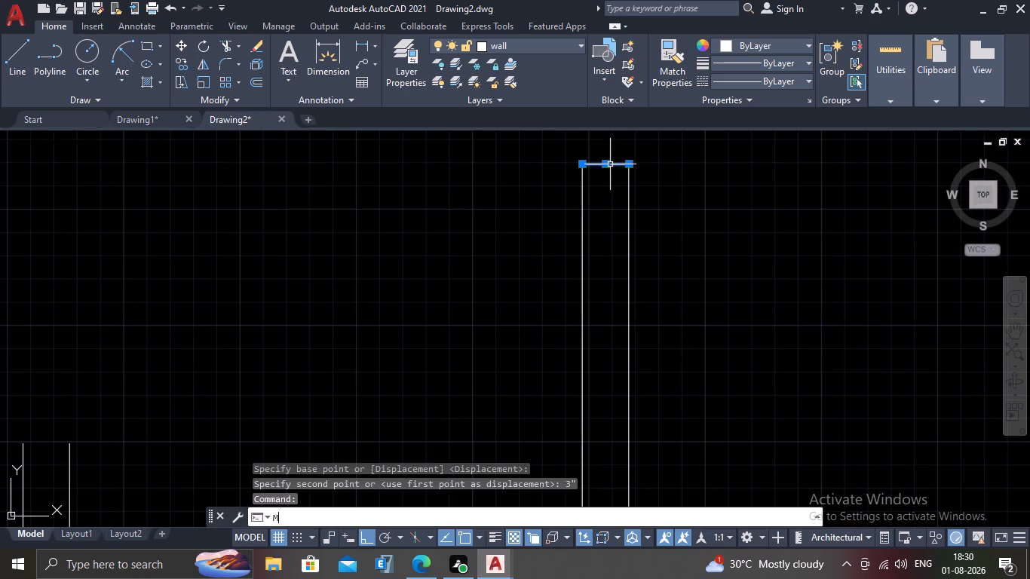
pyautogui.press('Return')
pyautogui.click(632, 165)
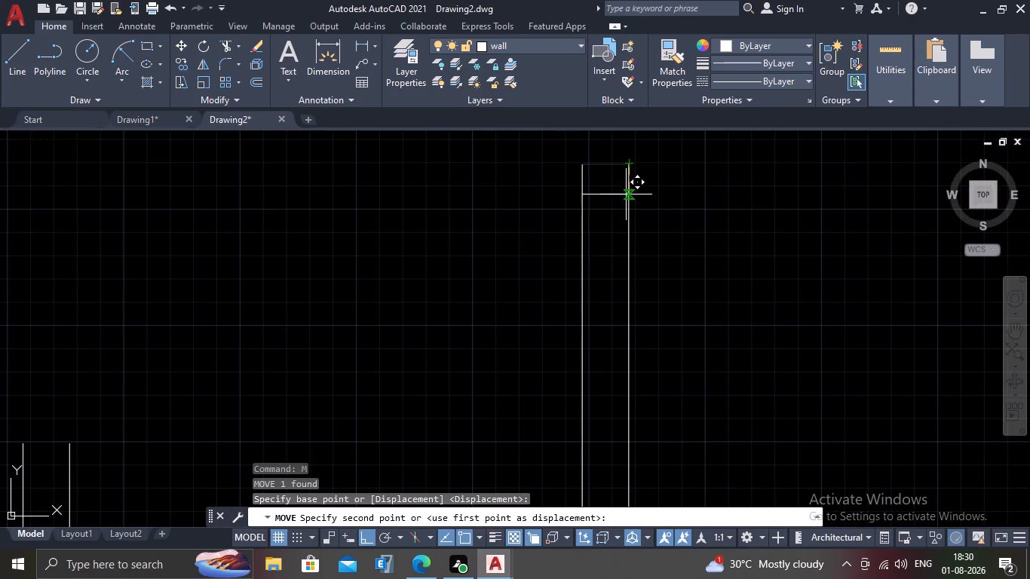
pyautogui.write('3"')
pyautogui.press('Return')
# Move the top line of the fourth baluster from the bottom 3" straight down, using its right end as base point.
pyautogui.scroll(-2, 618, 206)
pyautogui.moveTo(664, 219); pyautogui.dragTo(461, 296, button='middle')
pyautogui.scroll(-1, 458, 283)
pyautogui.scroll(2, 564, 198)
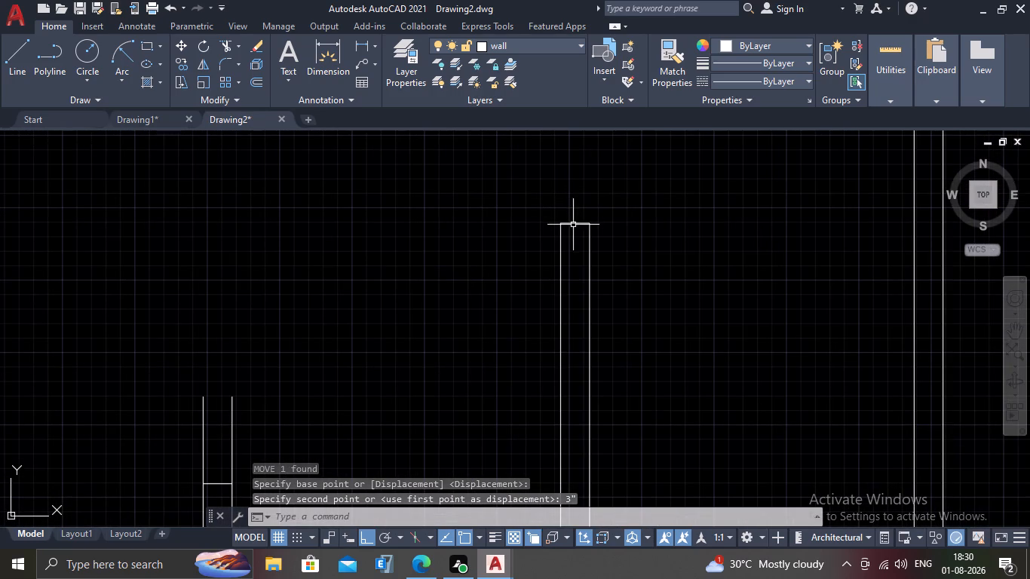
pyautogui.click(573, 225)
pyautogui.scroll(1, 590, 225)
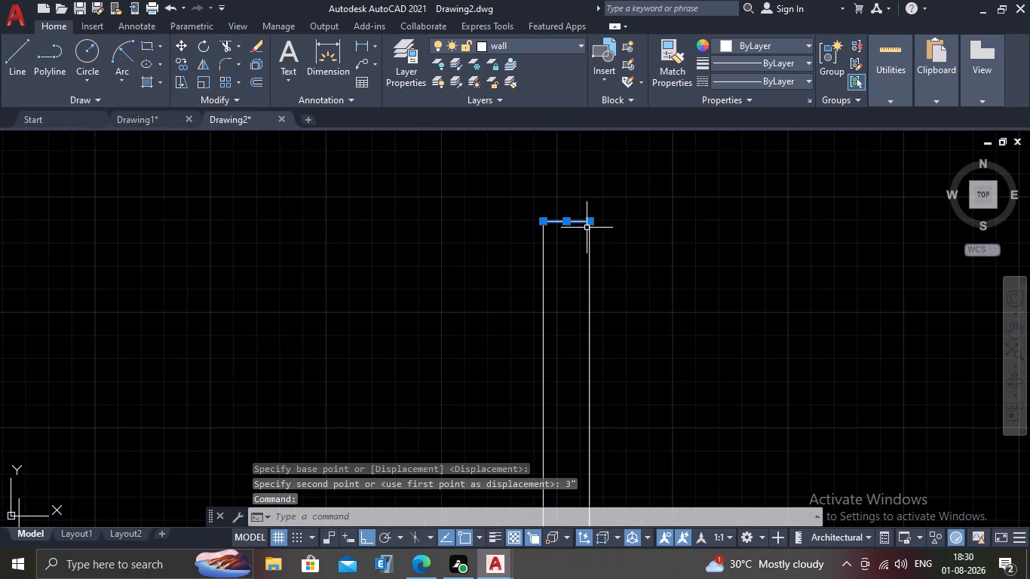
pyautogui.press('m')
pyautogui.press('Return')
pyautogui.click(588, 220)
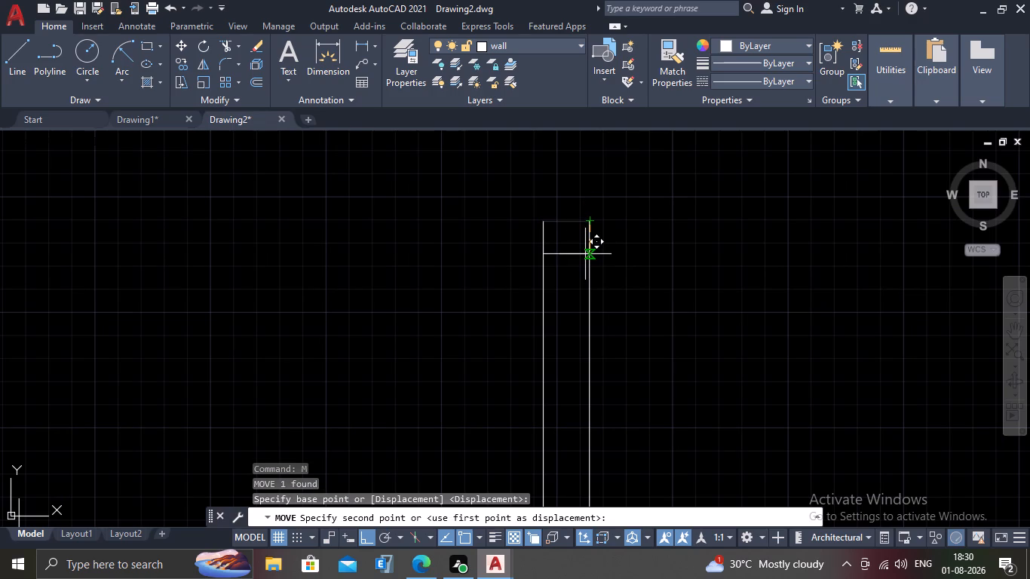
pyautogui.write('3"')
pyautogui.press('Return')
# Move the top line of the fifth baluster from the bottom 3" straight down, using its right end as base point.
pyautogui.scroll(-2, 564, 262)
pyautogui.moveTo(606, 259); pyautogui.dragTo(323, 306, button='middle')
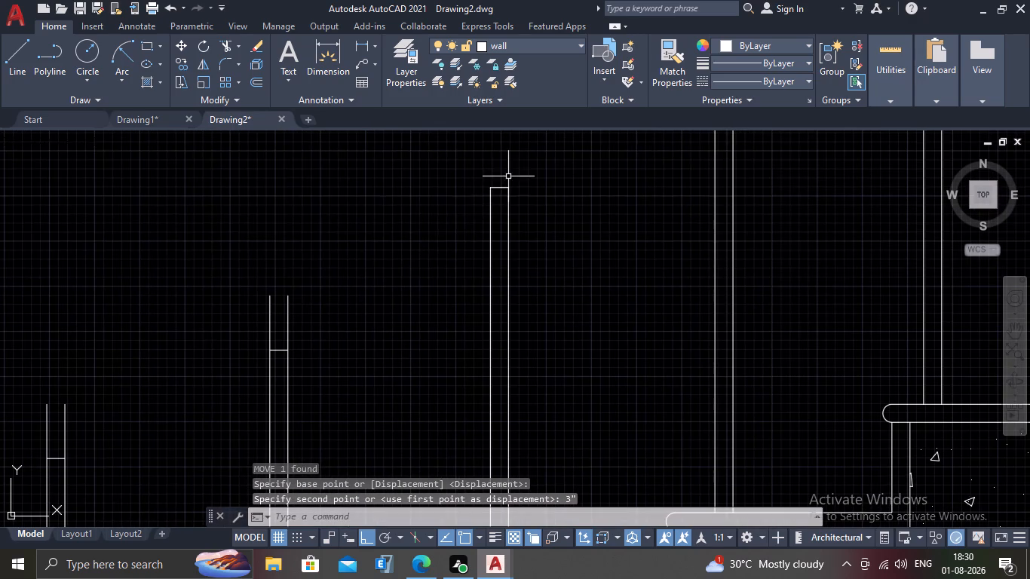
pyautogui.scroll(1, 509, 174)
pyautogui.click(492, 197)
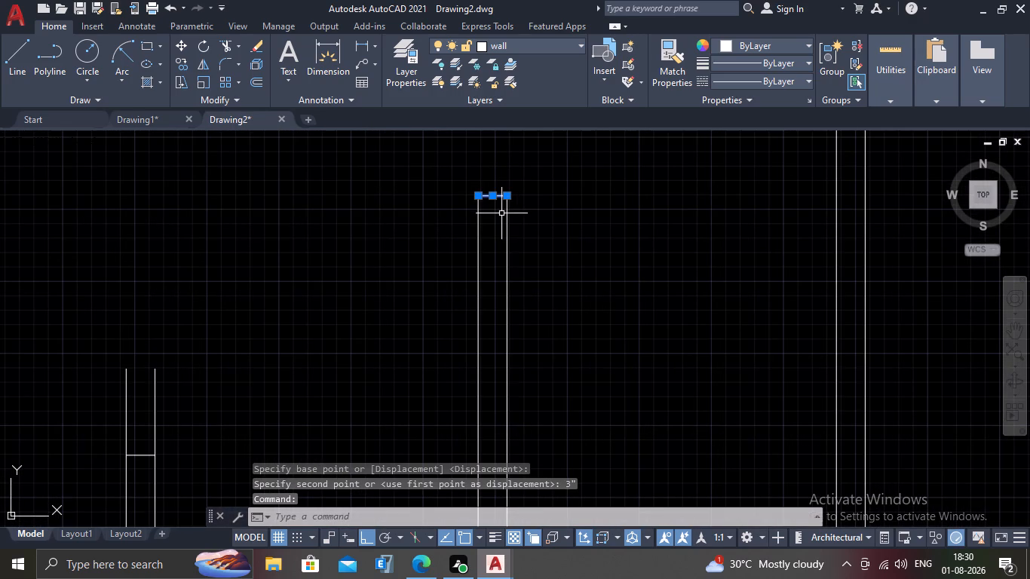
pyautogui.press('m')
pyautogui.press('Return')
pyautogui.click(504, 196)
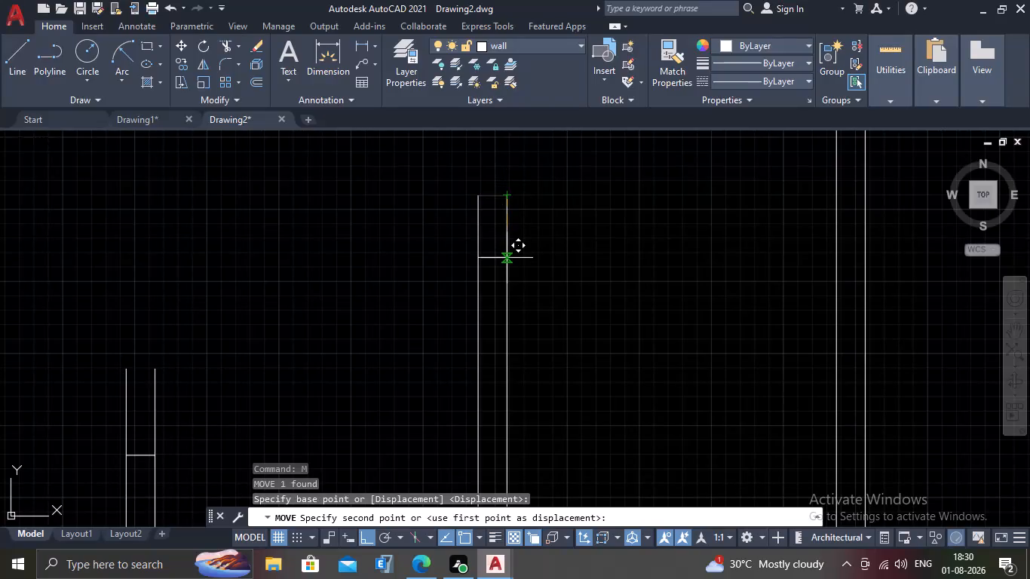
pyautogui.write('3"')
pyautogui.press('Return')
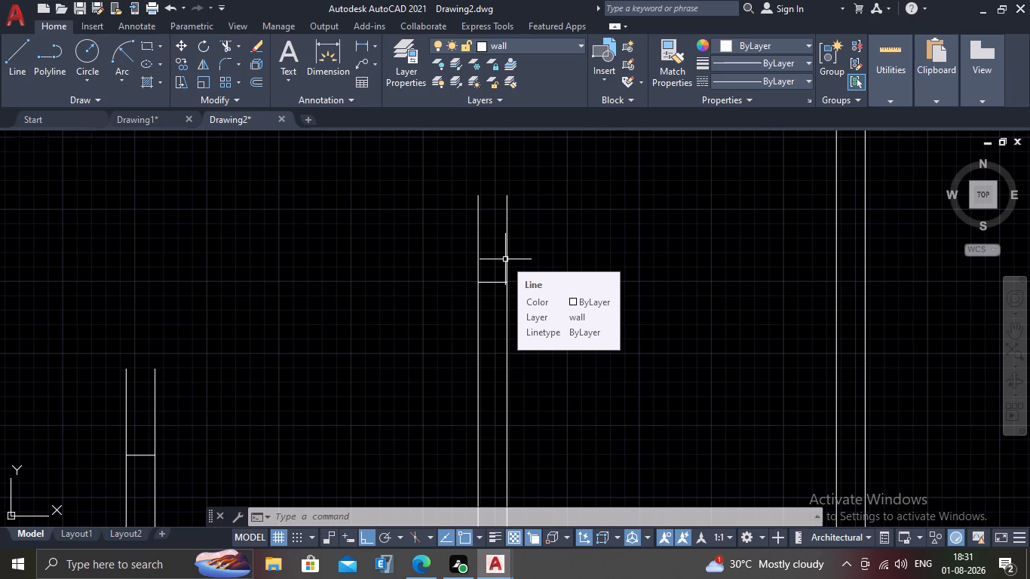
# Move the top line of the sixth baluster from the bottom 3" straight down, using its right end as base point.
pyautogui.scroll(-2, 505, 259)
pyautogui.moveTo(592, 213); pyautogui.dragTo(520, 301, button='middle')
pyautogui.scroll(1, 581, 264)
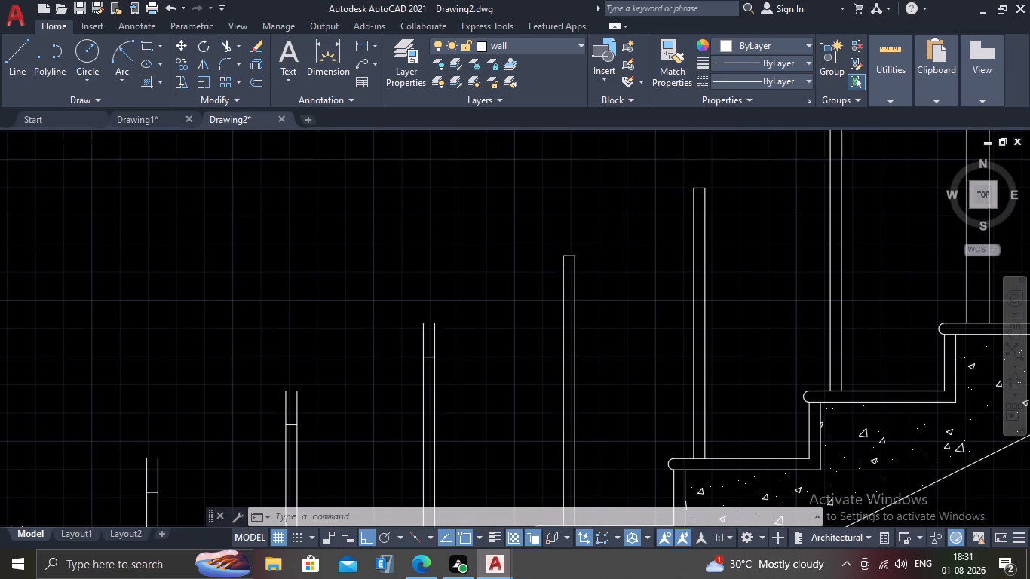
pyautogui.scroll(1, 553, 246)
pyautogui.scroll(-1, 553, 246)
pyautogui.scroll(1, 553, 246)
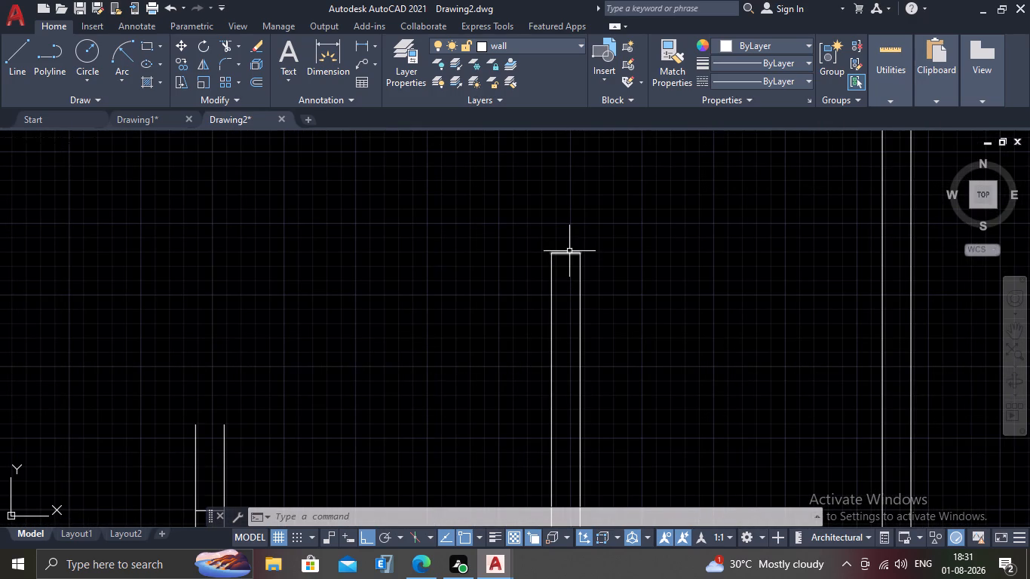
pyautogui.click(569, 251)
pyautogui.scroll(2, 572, 277)
pyautogui.press('m')
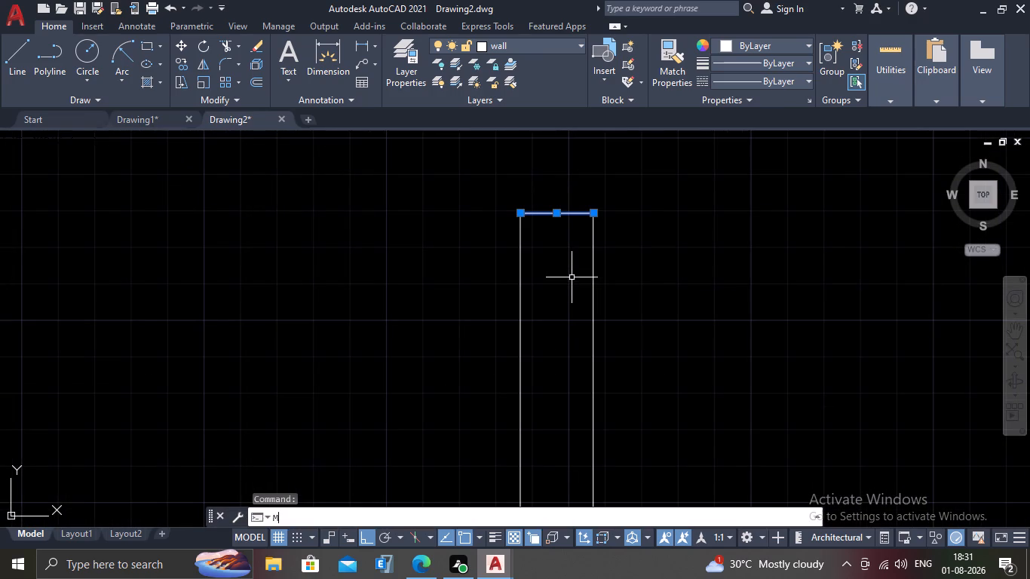
pyautogui.press('Return')
pyautogui.click(592, 215)
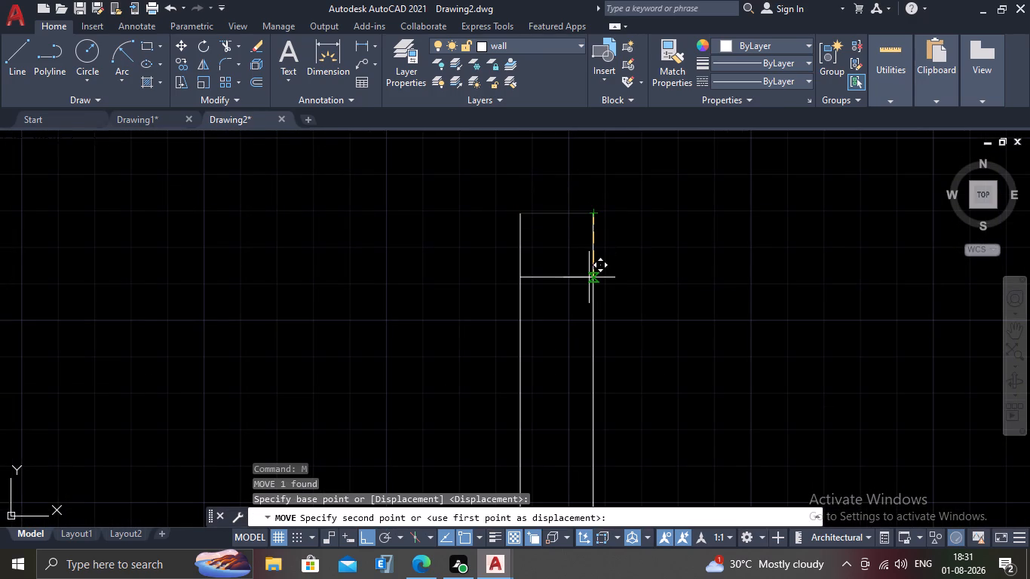
pyautogui.write('3"')
pyautogui.press('Return')
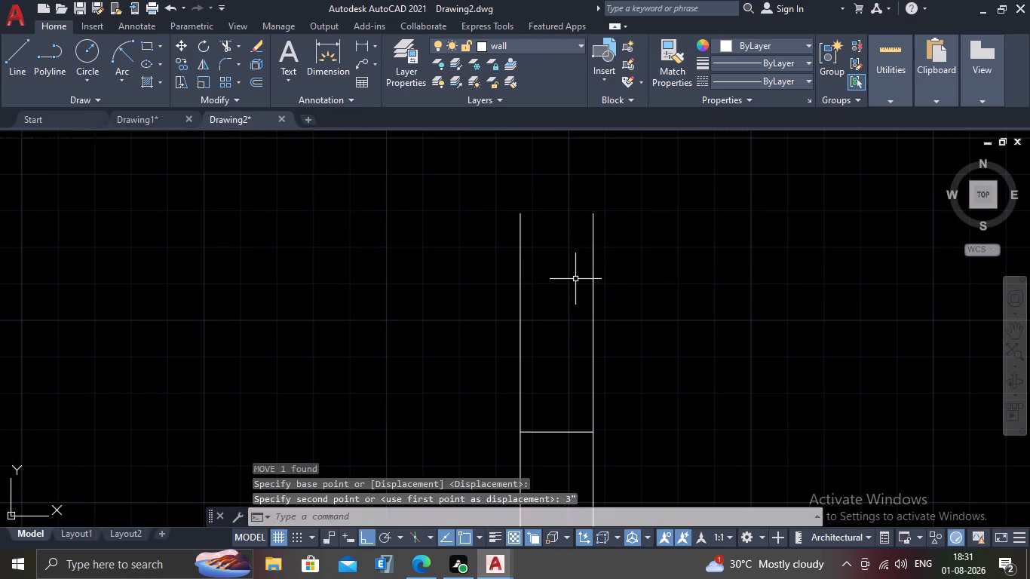
# Move the top line of the seventh baluster from the bottom 3" straight down, using its right end as base point.
pyautogui.scroll(-3, 574, 282)
pyautogui.scroll(1, 813, 145)
pyautogui.moveTo(813, 145); pyautogui.dragTo(688, 266, button='middle')
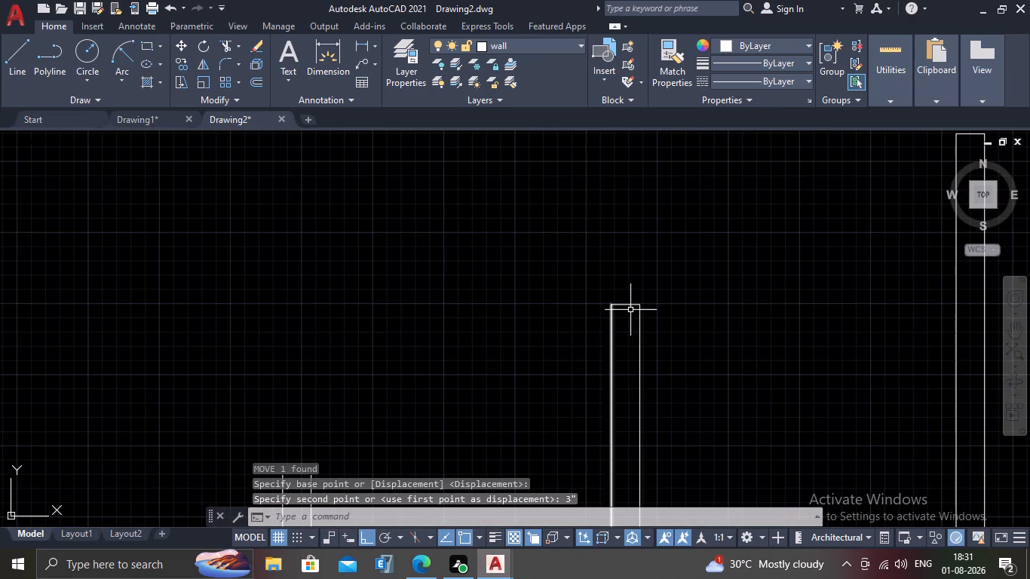
pyautogui.moveTo(626, 299); pyautogui.dragTo(617, 265, button='middle')
pyautogui.scroll(1, 615, 288)
pyautogui.click(615, 244)
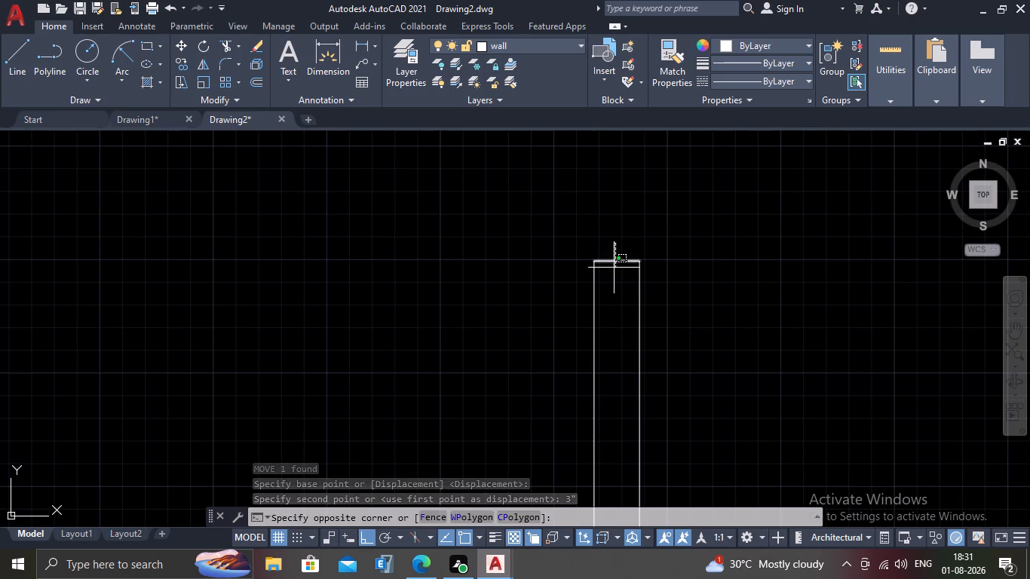
pyautogui.click(614, 268)
pyautogui.scroll(2, 660, 266)
pyautogui.press('m')
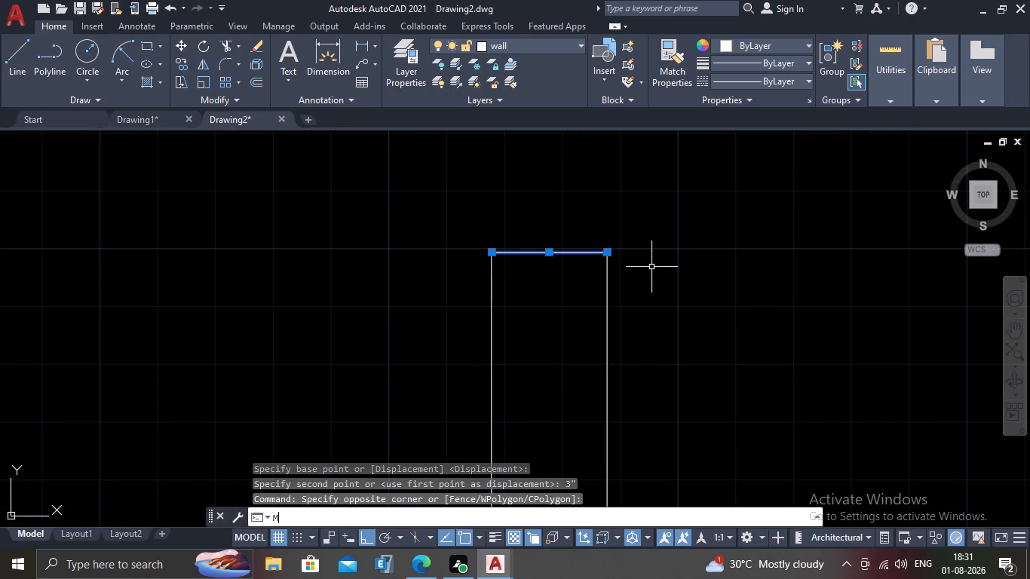
pyautogui.press('Return')
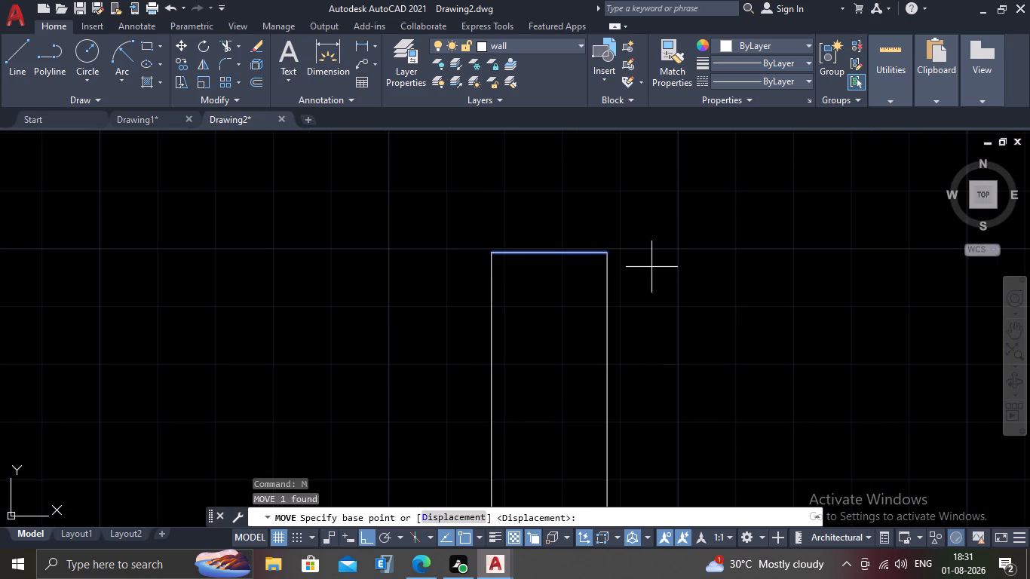
pyautogui.scroll(1, 629, 265)
pyautogui.click(591, 249)
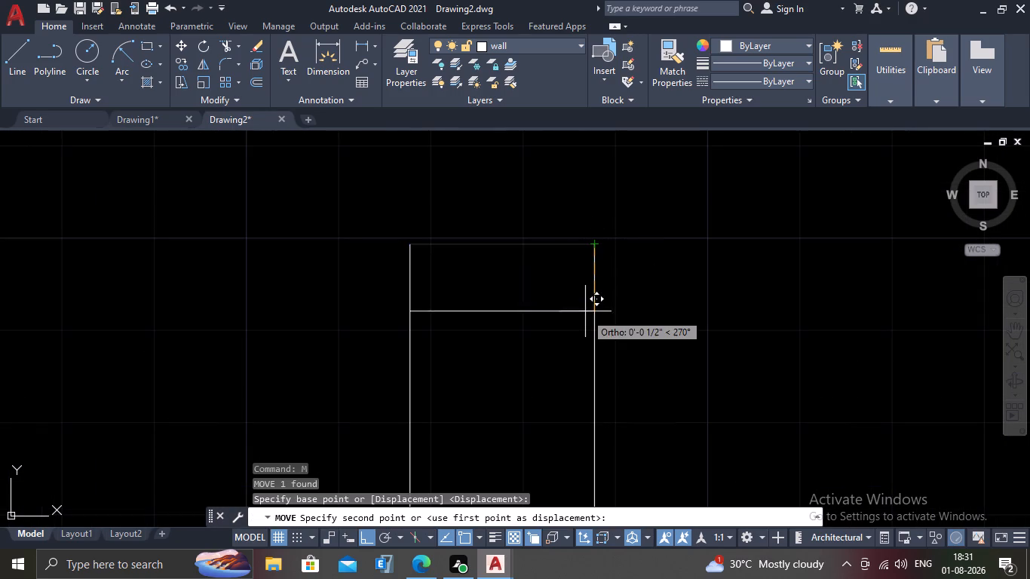
pyautogui.write('3"')
pyautogui.press('Return')
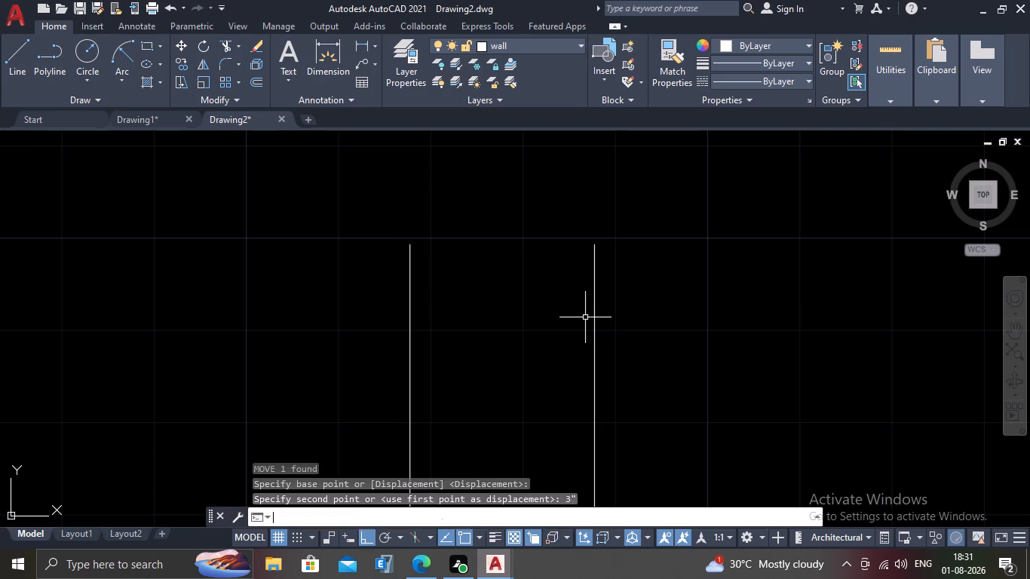
# Move the top line of the highest baluster, beside the upper ball-topped post, 3" straight down from its right end.
pyautogui.scroll(-6, 576, 317)
pyautogui.scroll(3, 686, 290)
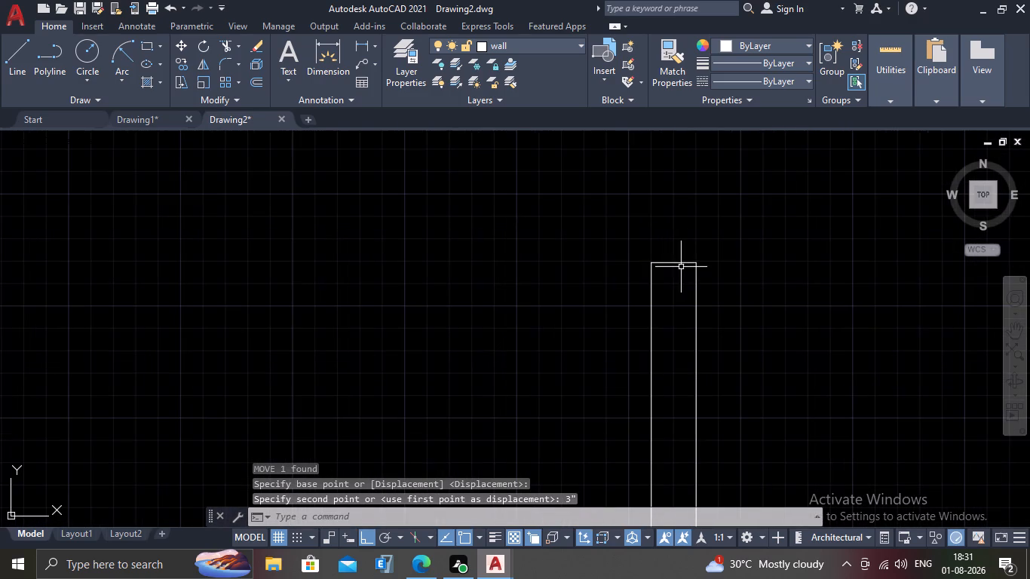
pyautogui.click(683, 258)
pyautogui.click(671, 279)
pyautogui.scroll(1, 691, 294)
pyautogui.press('m')
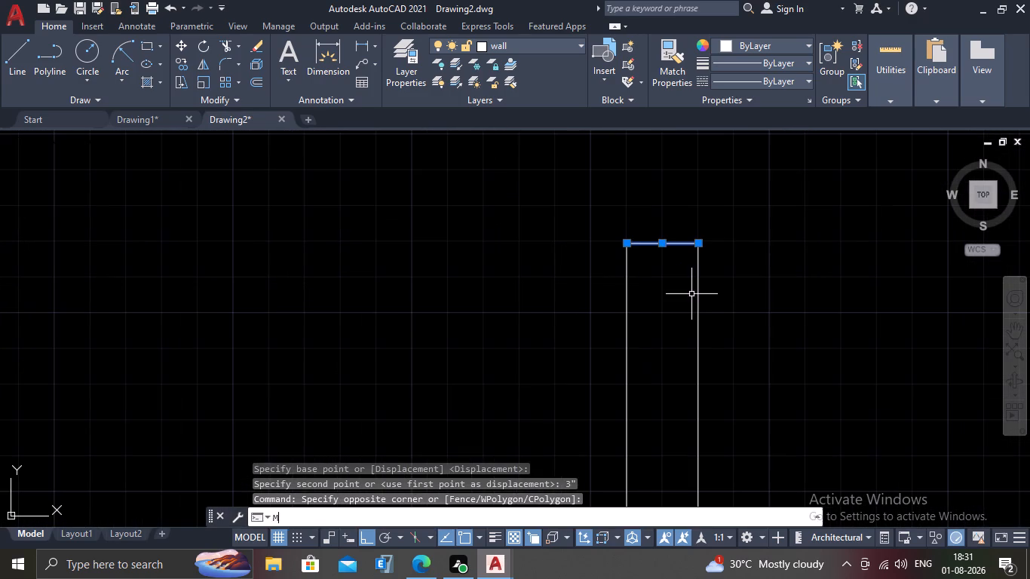
pyautogui.press('Return')
pyautogui.click(696, 247)
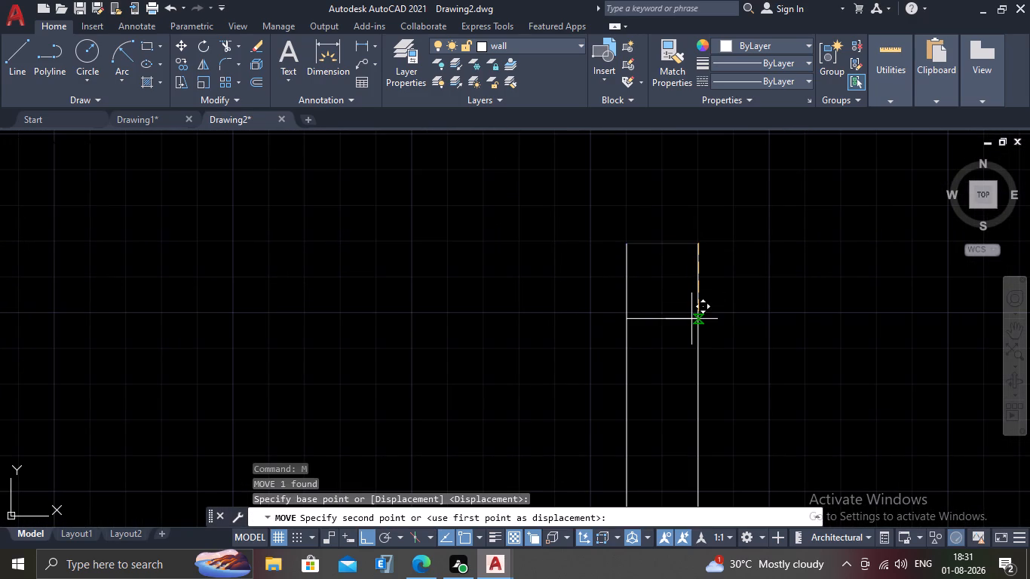
pyautogui.press('3')
pyautogui.hotkey('shift', '"')
pyautogui.press('Return')
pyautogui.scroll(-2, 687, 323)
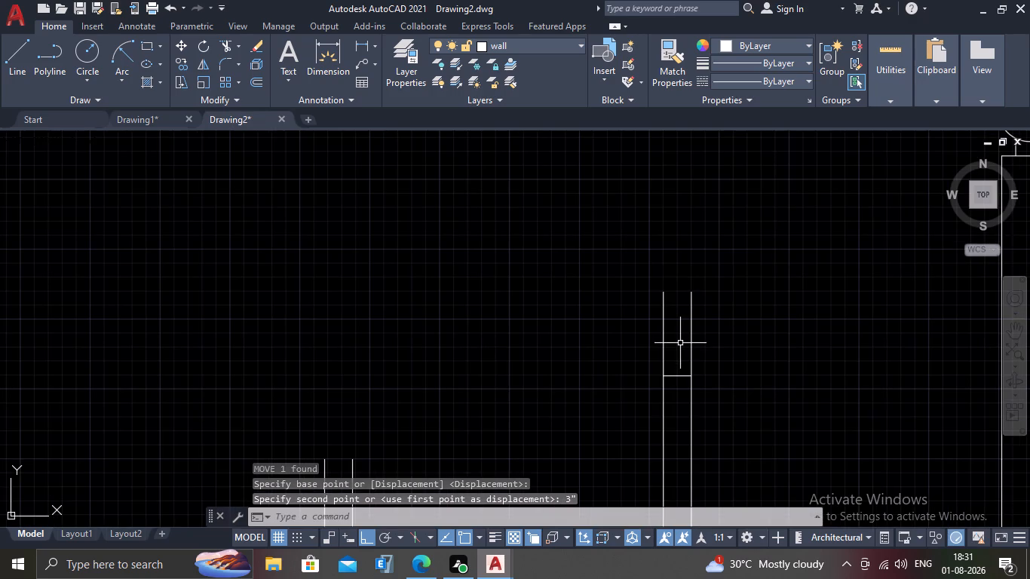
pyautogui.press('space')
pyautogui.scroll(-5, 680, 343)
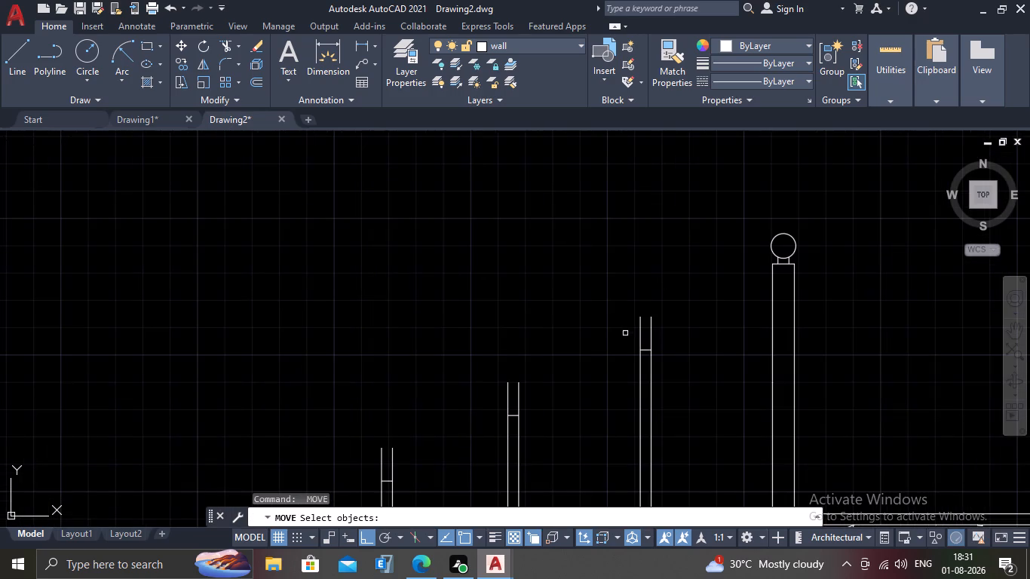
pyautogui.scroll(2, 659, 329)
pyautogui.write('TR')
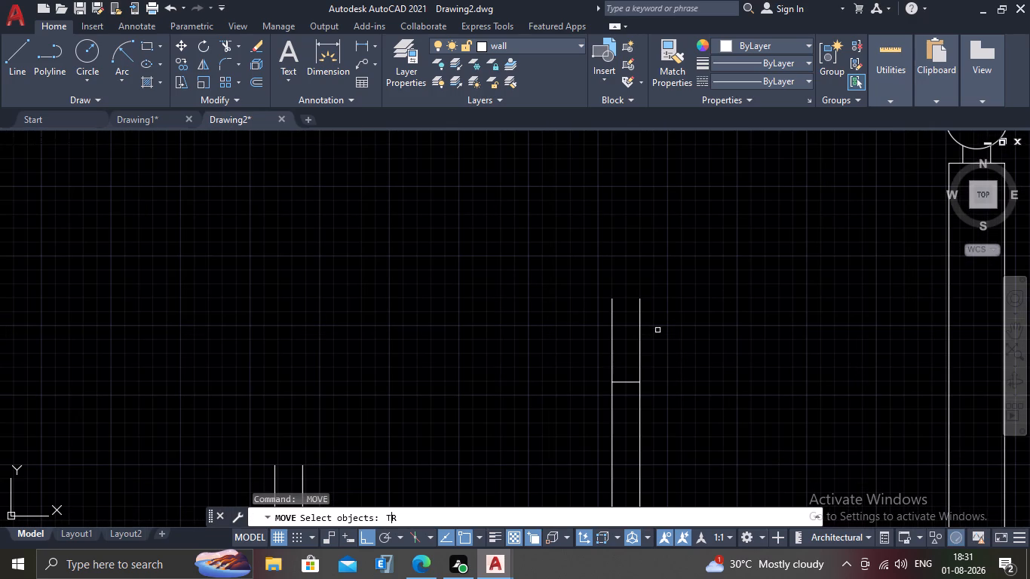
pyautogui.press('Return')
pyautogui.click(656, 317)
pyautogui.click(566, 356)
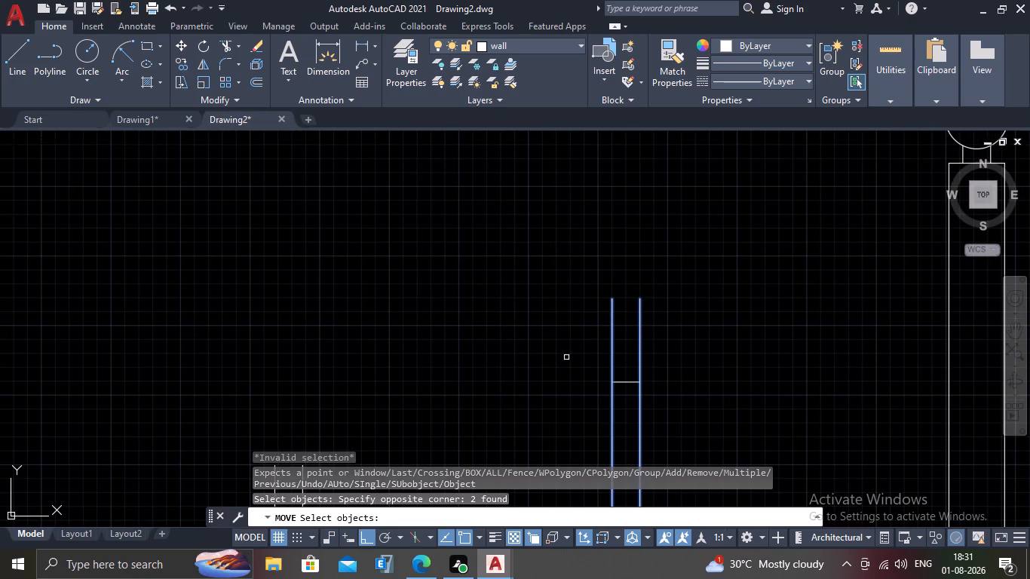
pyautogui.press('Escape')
# Trim both vertical lines of the highest baluster where they project above its lowered top line.
pyautogui.write('TR')
pyautogui.press('Return')
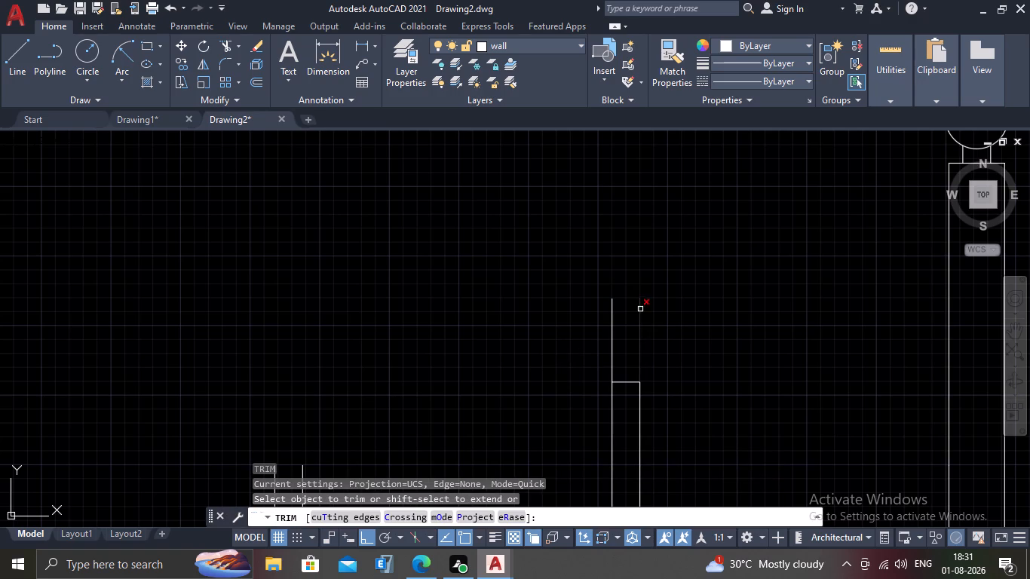
pyautogui.click(662, 326)
pyautogui.click(560, 353)
# Trim both vertical lines of the second-highest baluster where they project above its lowered top line.
pyautogui.scroll(-3, 572, 348)
pyautogui.scroll(1, 514, 389)
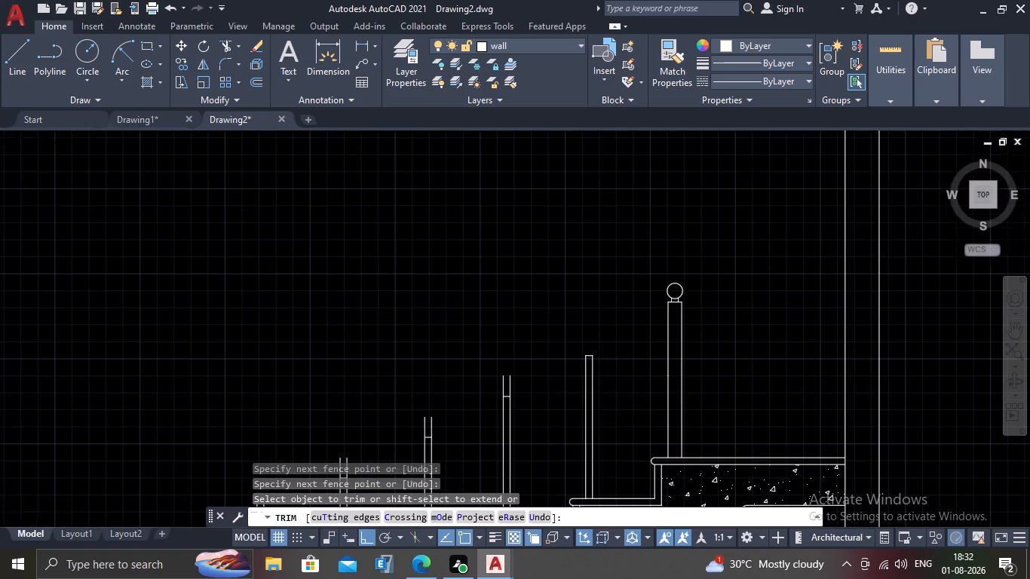
pyautogui.scroll(3, 514, 389)
pyautogui.click(518, 372)
pyautogui.click(426, 386)
# Trim both vertical lines of the third-highest baluster where they project above its lowered top line.
pyautogui.scroll(-3, 426, 386)
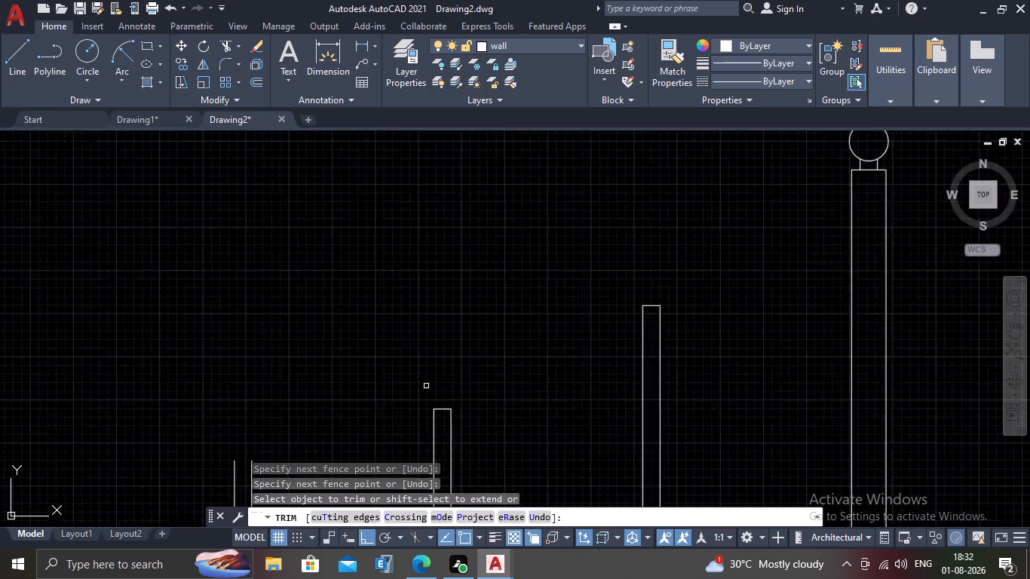
pyautogui.moveTo(427, 386); pyautogui.dragTo(550, 238, button='middle')
pyautogui.scroll(2, 423, 305)
pyautogui.click(494, 286)
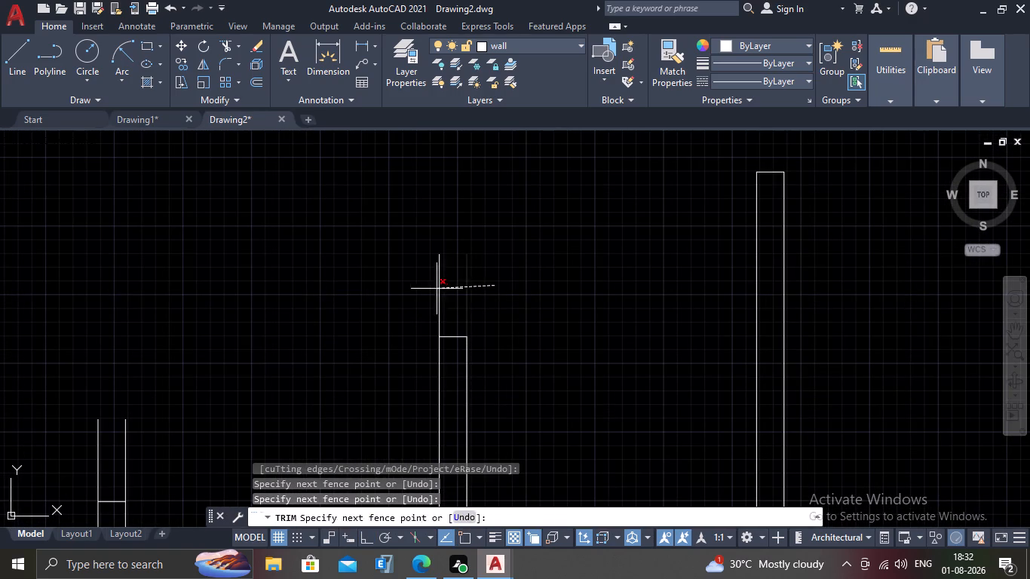
pyautogui.click(434, 289)
# Trim both vertical lines of the fourth-highest baluster where they project above its lowered top line.
pyautogui.scroll(-2, 434, 290)
pyautogui.moveTo(339, 380); pyautogui.dragTo(423, 308, button='middle')
pyautogui.scroll(2, 409, 313)
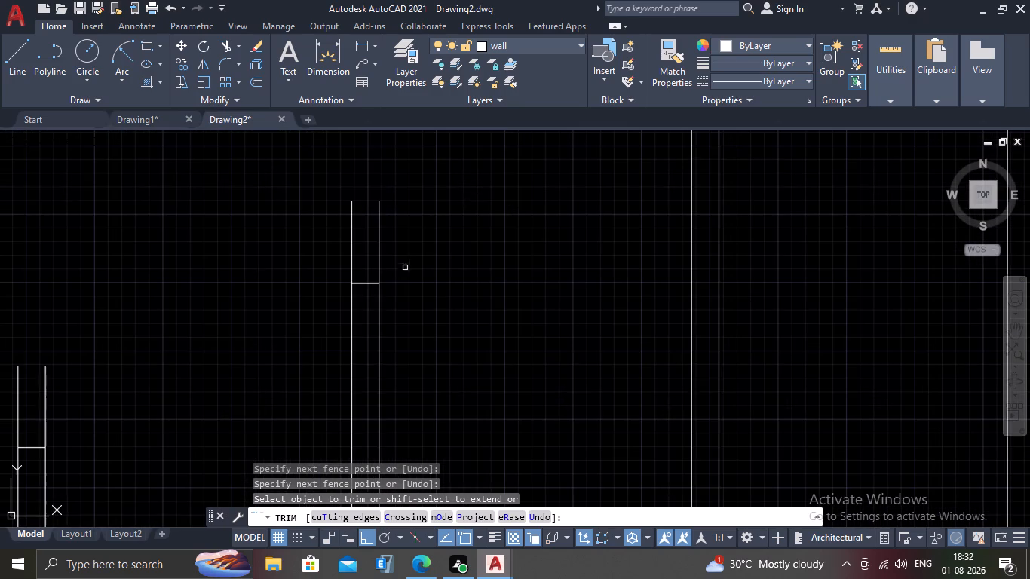
pyautogui.click(409, 234)
pyautogui.click(323, 250)
# Trim both vertical lines of the fifth-highest baluster where they project above its lowered top line.
pyautogui.scroll(-3, 323, 250)
pyautogui.moveTo(247, 373); pyautogui.dragTo(299, 340, button='middle')
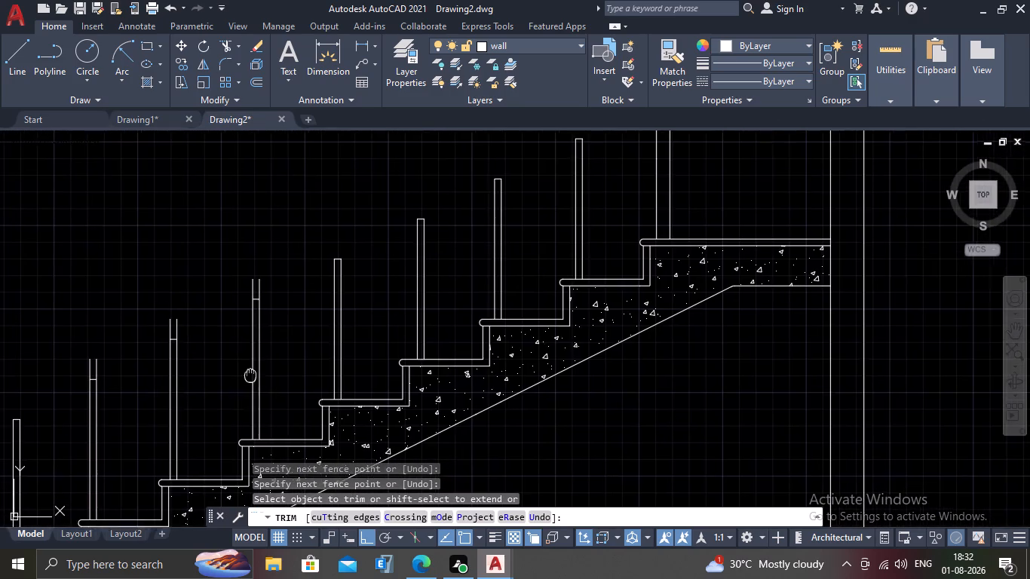
pyautogui.moveTo(299, 340); pyautogui.dragTo(314, 327, button='middle')
pyautogui.scroll(3, 315, 312)
pyautogui.moveTo(337, 236); pyautogui.dragTo(337, 500, button='middle')
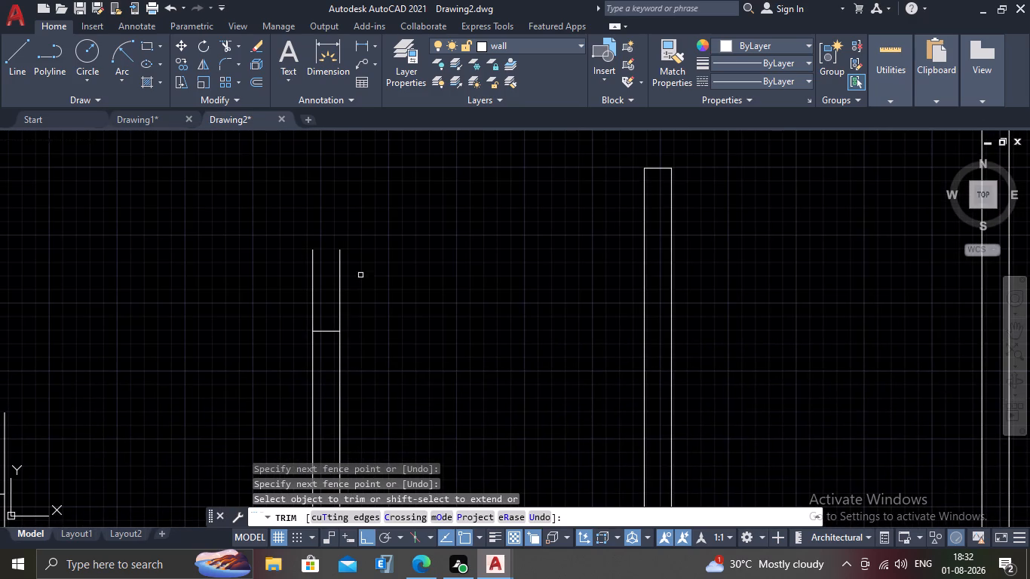
pyautogui.click(361, 273)
pyautogui.click(279, 289)
# Trim both vertical lines of the third baluster from the bottom where they project above its lowered top line.
pyautogui.scroll(-3, 297, 312)
pyautogui.moveTo(224, 447); pyautogui.dragTo(297, 391, button='middle')
pyautogui.scroll(2, 312, 329)
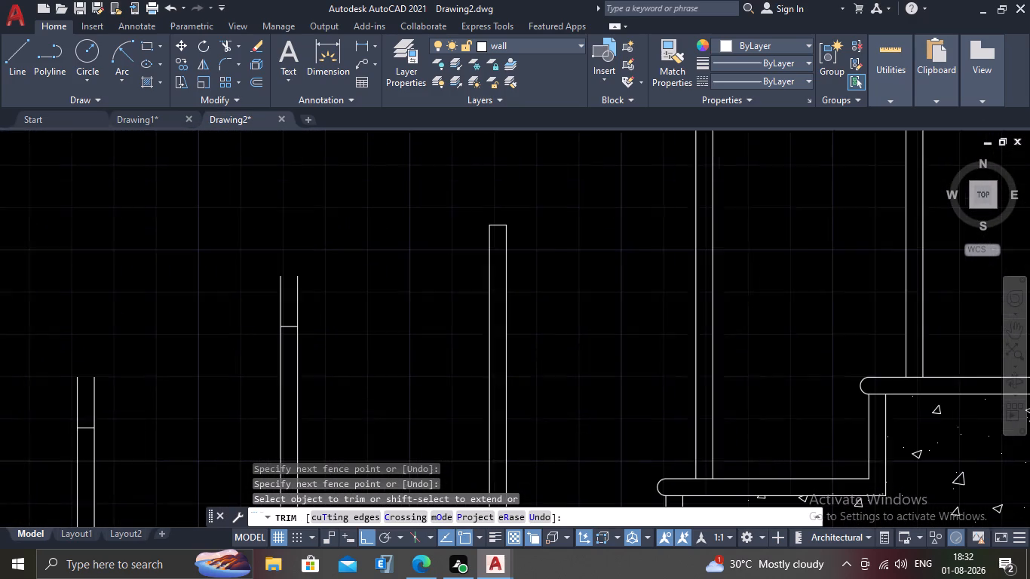
pyautogui.click(317, 300)
pyautogui.click(271, 295)
# Trim both vertical lines of the second baluster from the bottom above its lowered top line and end the Trim command.
pyautogui.scroll(-2, 274, 293)
pyautogui.moveTo(223, 382); pyautogui.dragTo(311, 361, button='middle')
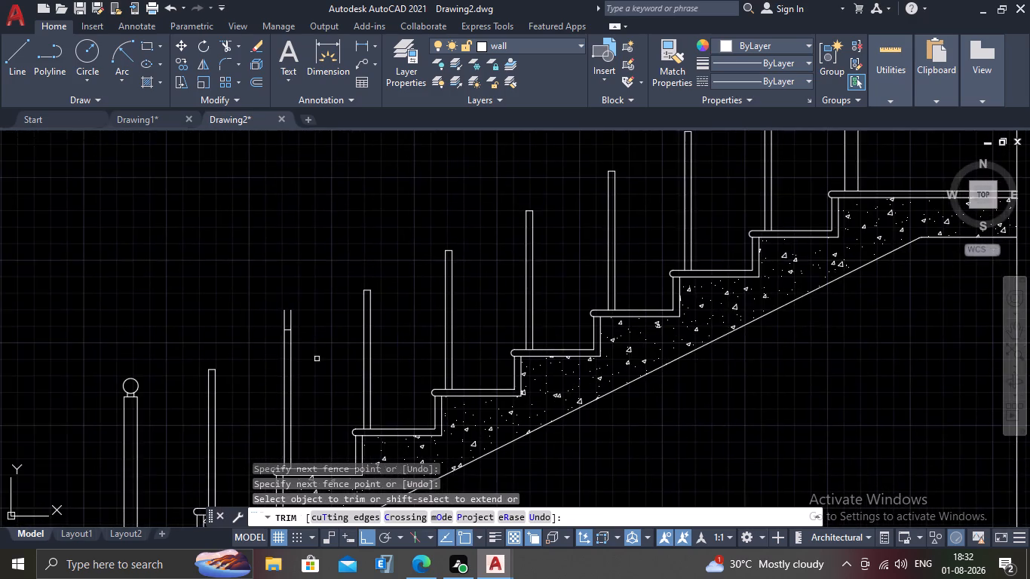
pyautogui.scroll(2, 302, 330)
pyautogui.click(293, 300)
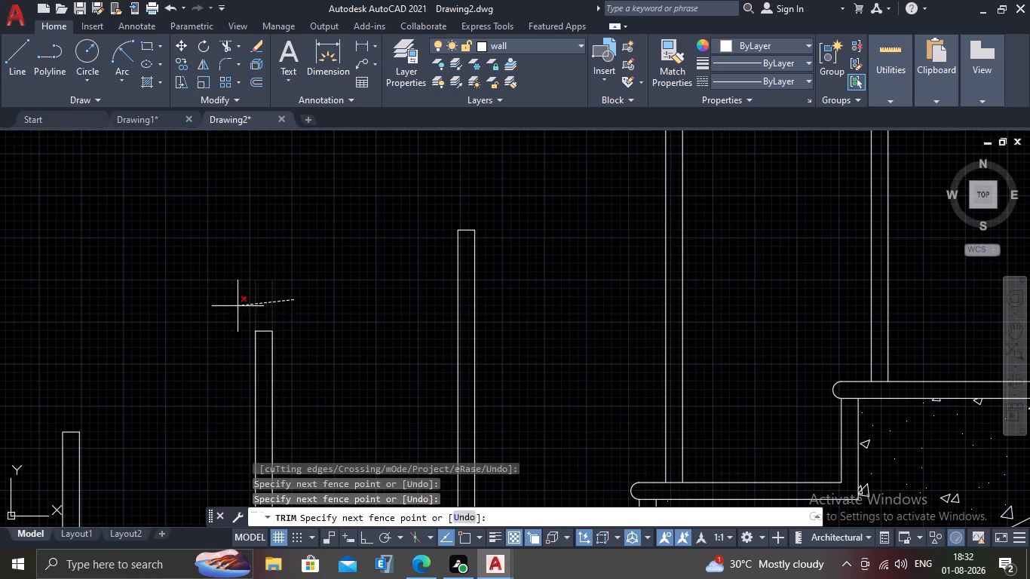
pyautogui.click(207, 320)
pyautogui.scroll(-1, 211, 318)
pyautogui.moveTo(175, 405); pyautogui.dragTo(258, 360, button='middle')
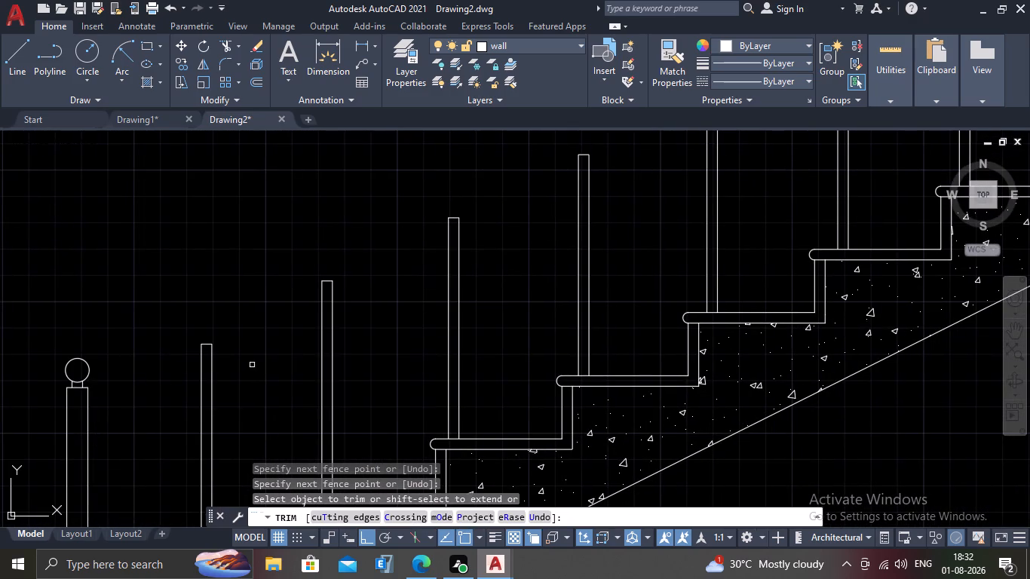
pyautogui.press('Escape')
# Draw handrail lines from the lower post's right edge, just below its top, through the top-left corners of the lowest three balusters.
pyautogui.scroll(-3, 244, 369)
pyautogui.scroll(3, 201, 381)
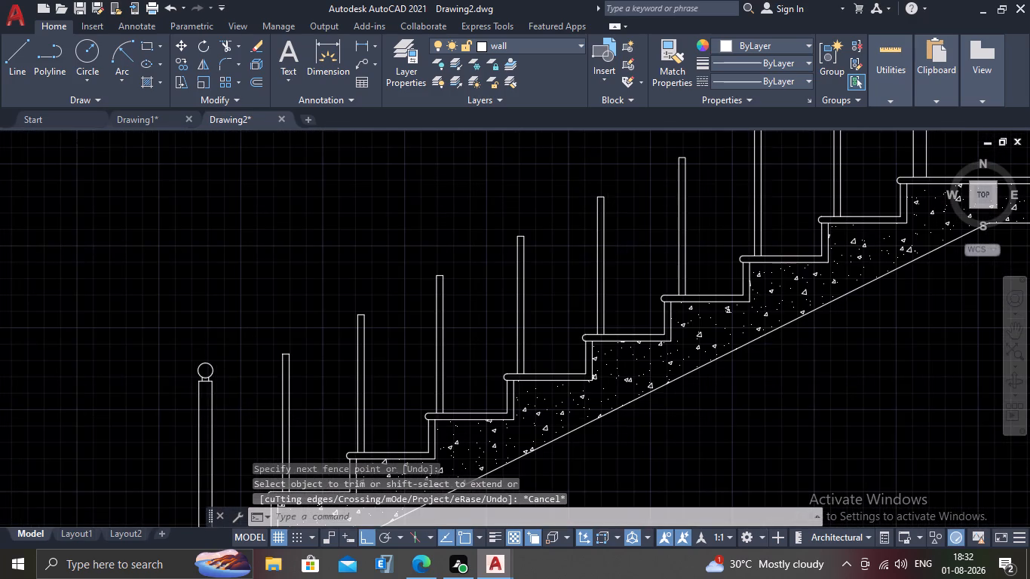
pyautogui.scroll(-2, 283, 394)
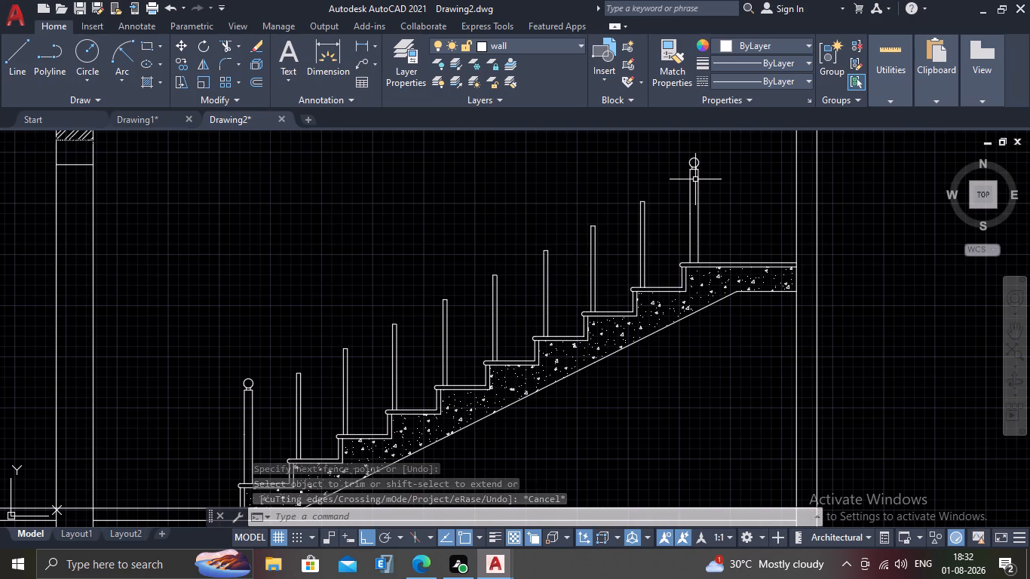
pyautogui.press('l')
pyautogui.press('Return')
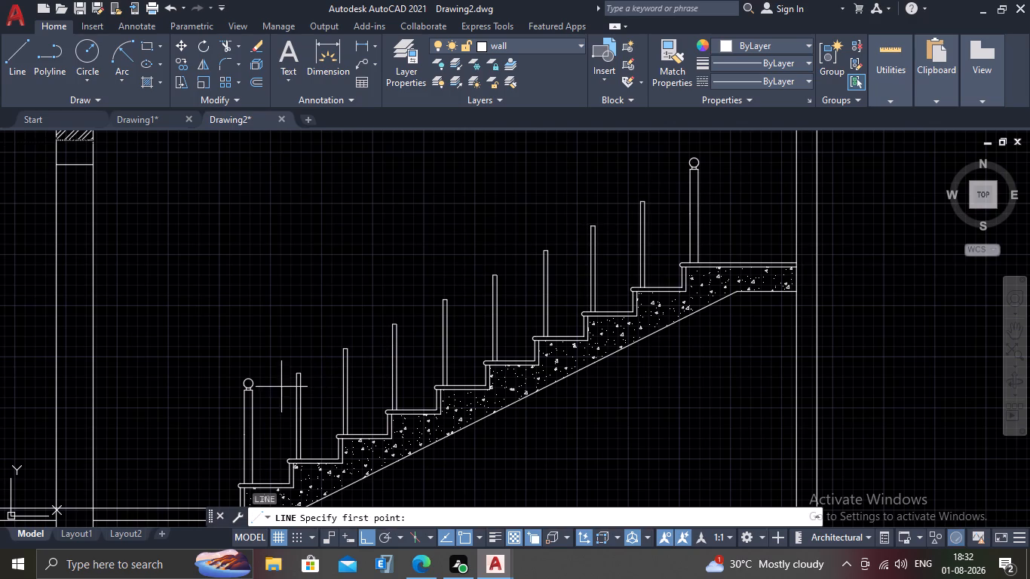
pyautogui.scroll(2, 276, 393)
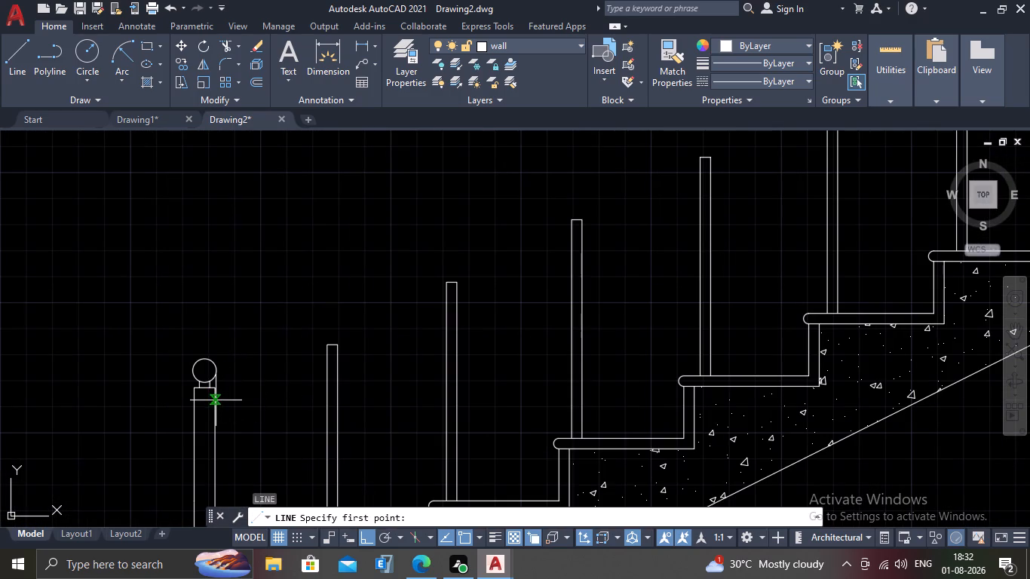
pyautogui.moveTo(215, 400); pyautogui.dragTo(226, 393)
pyautogui.click(326, 345)
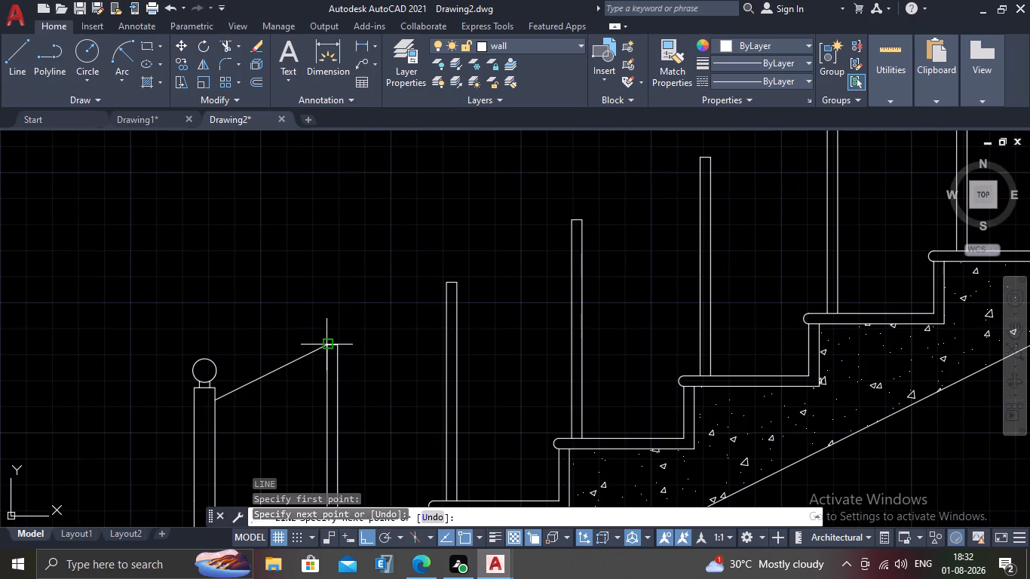
pyautogui.click(446, 282)
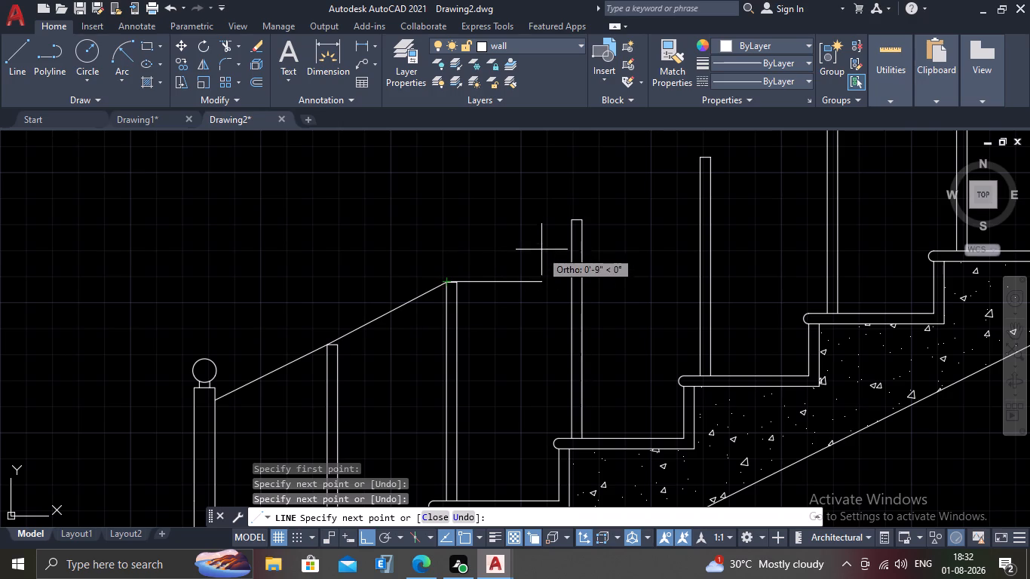
pyautogui.click(571, 225)
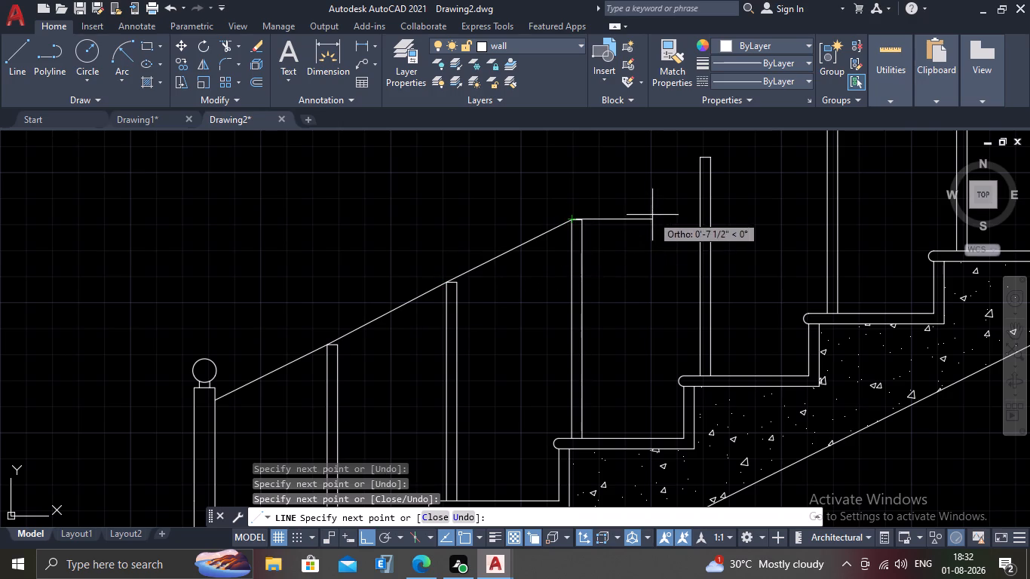
# Continue the handrail line through the top-left corners of the fourth to highest balusters and end it on the upper post's left edge.
pyautogui.moveTo(652, 215); pyautogui.dragTo(602, 388, button='middle')
pyautogui.scroll(2, 625, 354)
pyautogui.click(689, 295)
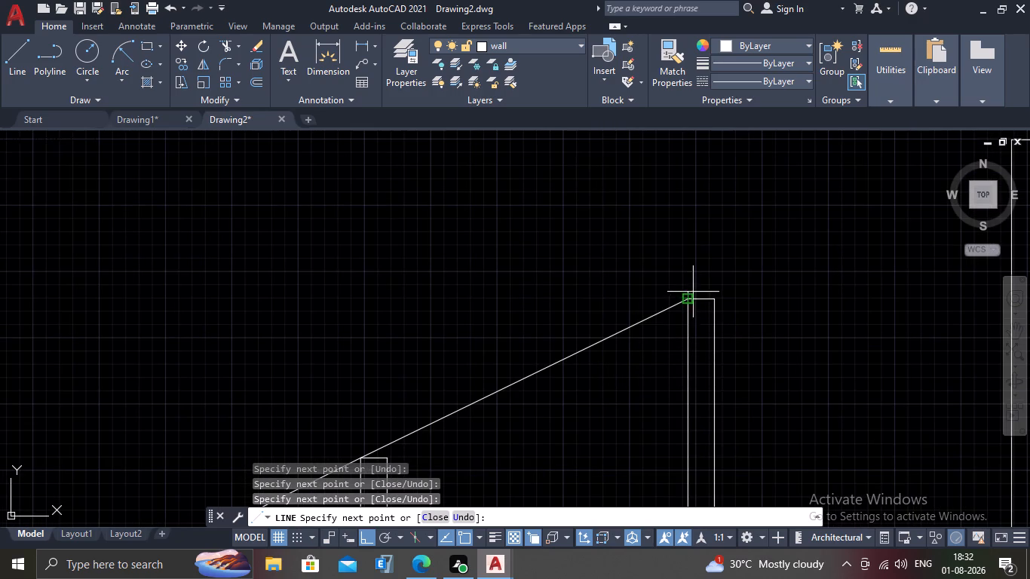
pyautogui.moveTo(740, 268); pyautogui.dragTo(500, 392, button='middle')
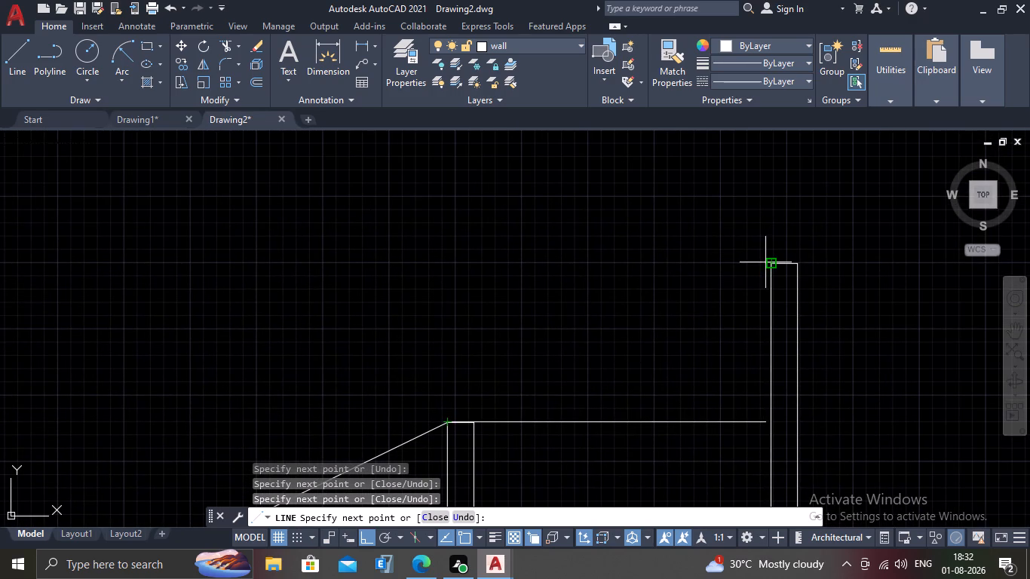
pyautogui.click(768, 264)
pyautogui.moveTo(829, 237); pyautogui.dragTo(445, 373, button='middle')
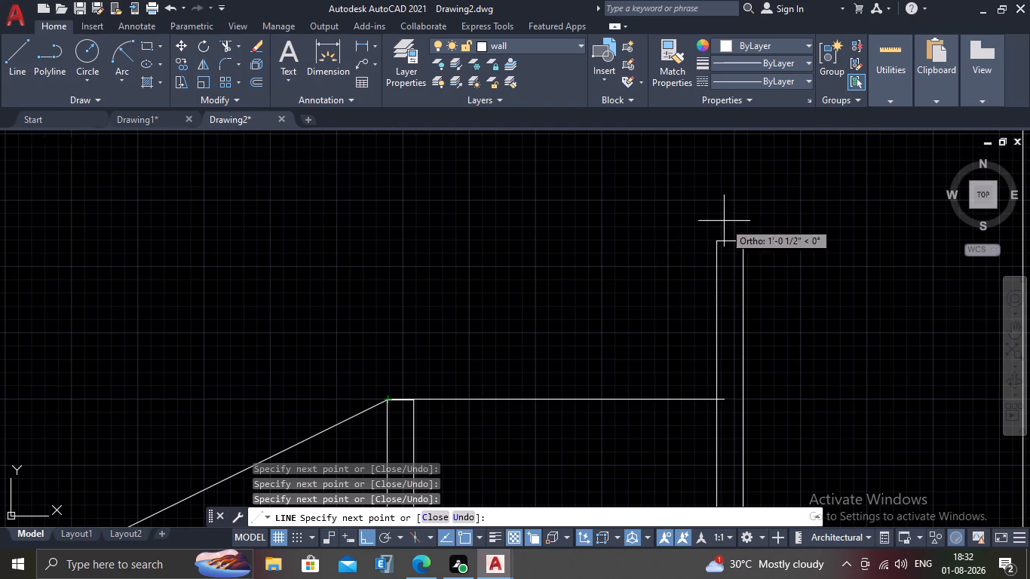
pyautogui.click(718, 244)
pyautogui.scroll(-2, 722, 238)
pyautogui.moveTo(783, 197); pyautogui.dragTo(626, 302, button='middle')
pyautogui.moveTo(683, 286); pyautogui.dragTo(690, 281)
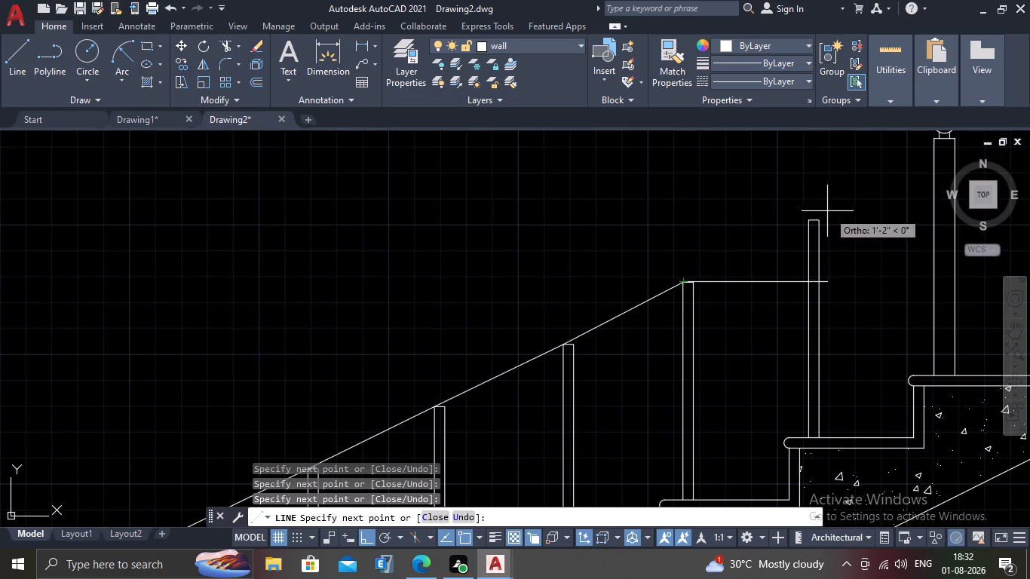
pyautogui.click(806, 222)
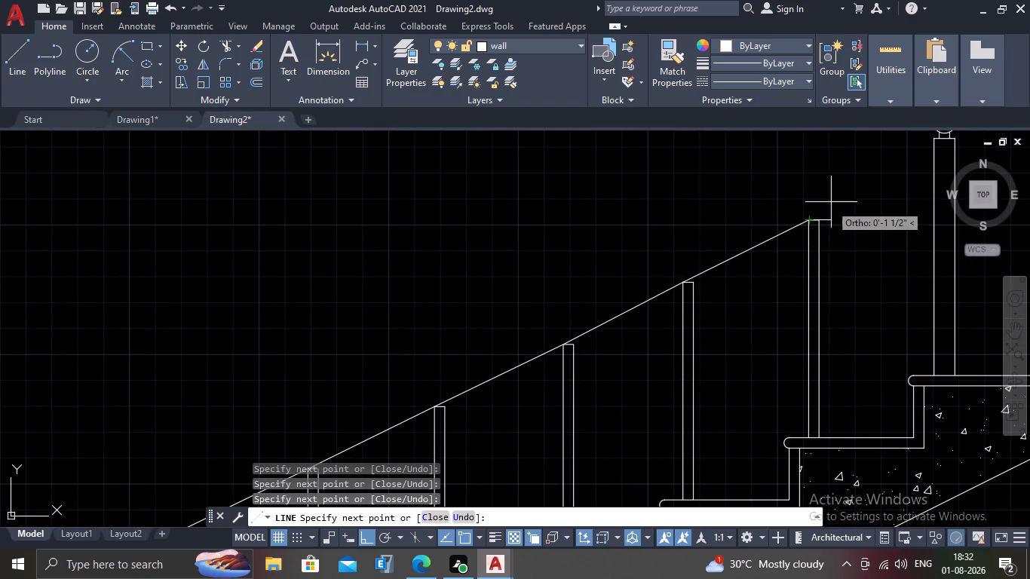
pyautogui.click(935, 151)
pyautogui.press('Escape')
pyautogui.scroll(-2, 899, 225)
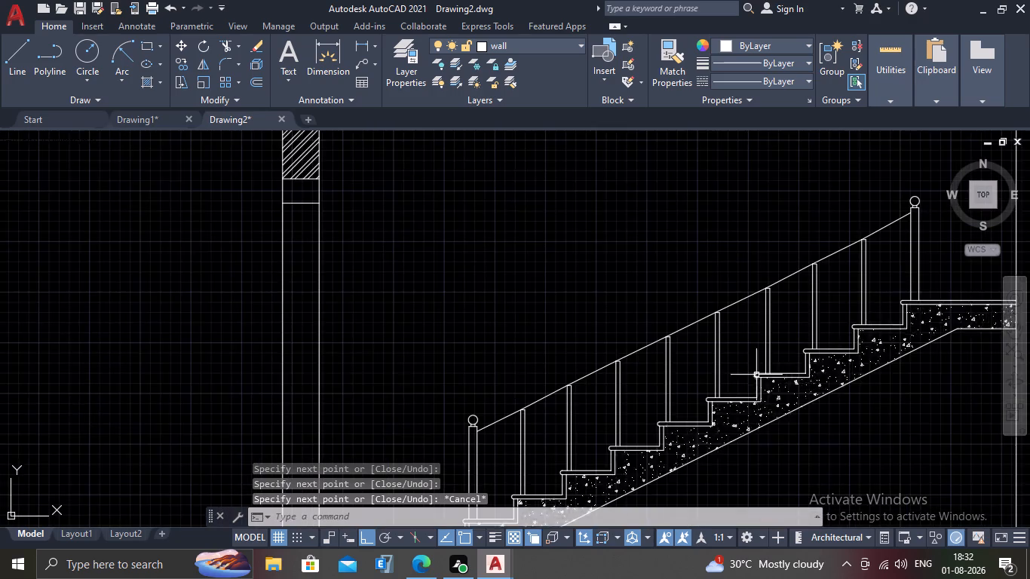
# Erase the last handrail segment between the highest baluster and the upper ball-topped post.
pyautogui.scroll(-2, 756, 375)
pyautogui.scroll(2, 679, 369)
pyautogui.moveTo(710, 400); pyautogui.dragTo(693, 332, button='middle')
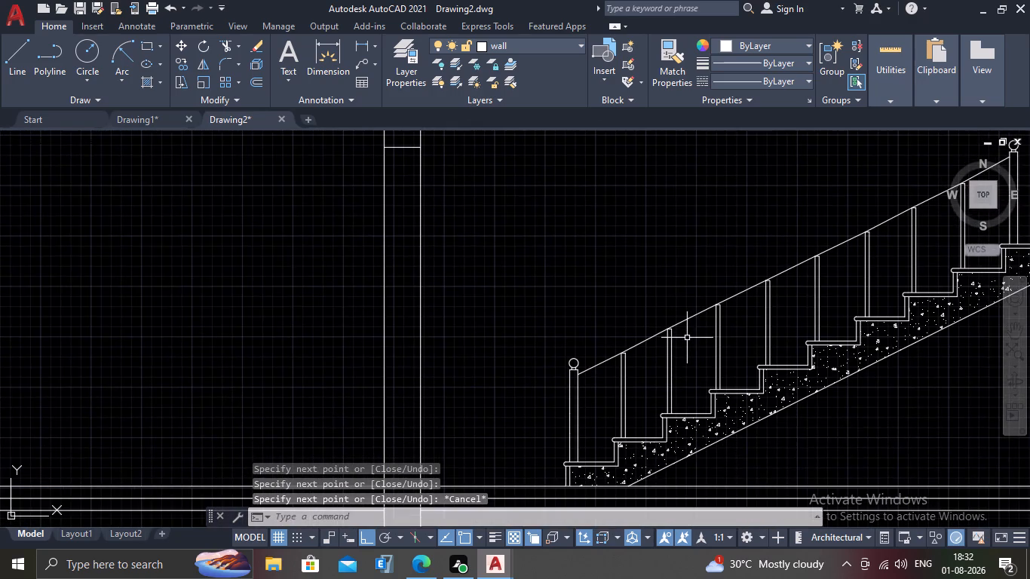
pyautogui.scroll(2, 687, 338)
pyautogui.moveTo(771, 323); pyautogui.dragTo(369, 331, button='middle')
pyautogui.scroll(-2, 366, 331)
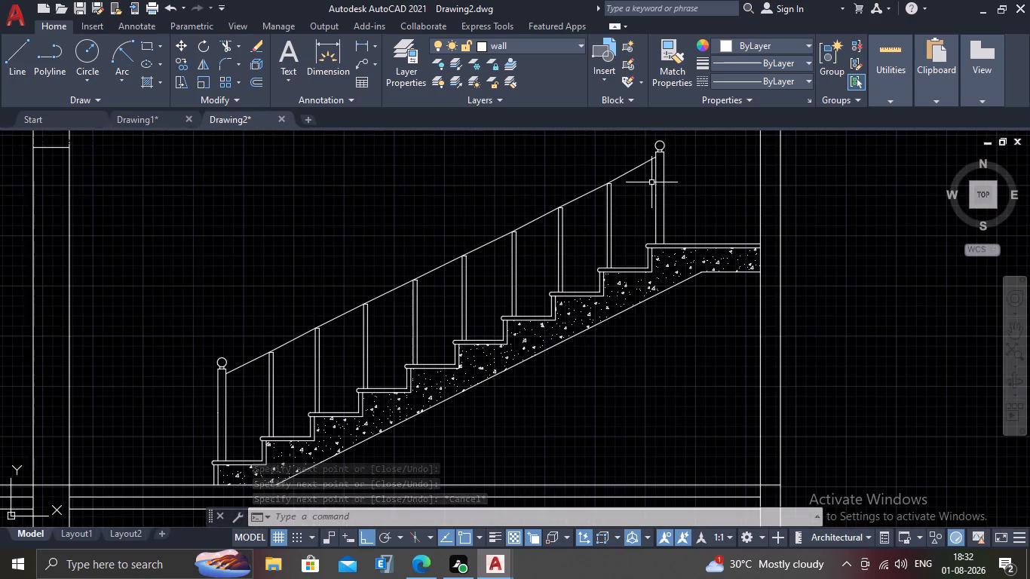
pyautogui.moveTo(651, 182); pyautogui.dragTo(608, 236, button='middle')
pyautogui.scroll(1, 593, 216)
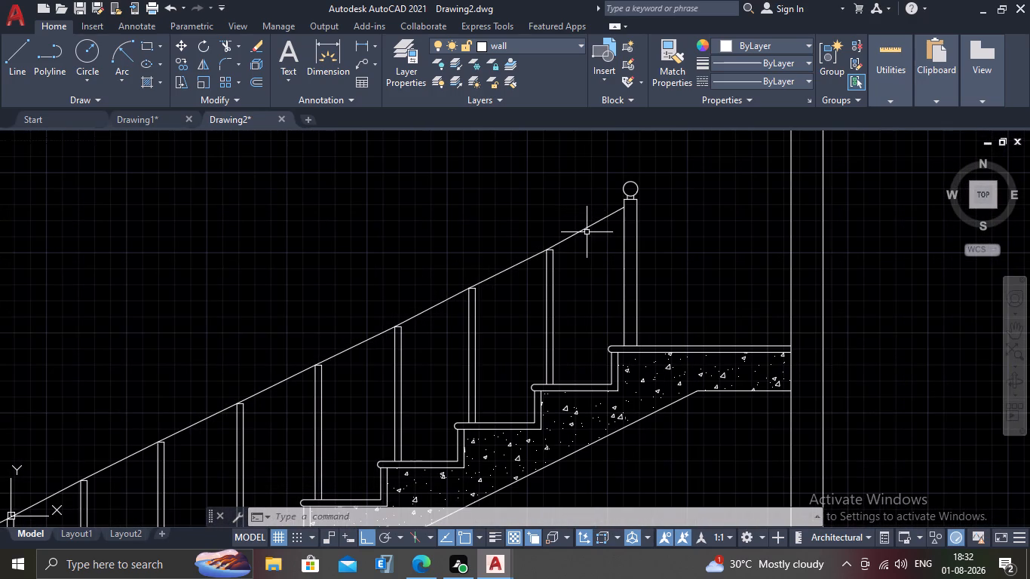
pyautogui.click(587, 229)
pyautogui.press('Delete')
# Draw a new handrail line from the highest baluster's top-left corner to the left edge of the upper ball-topped post.
pyautogui.scroll(2, 571, 245)
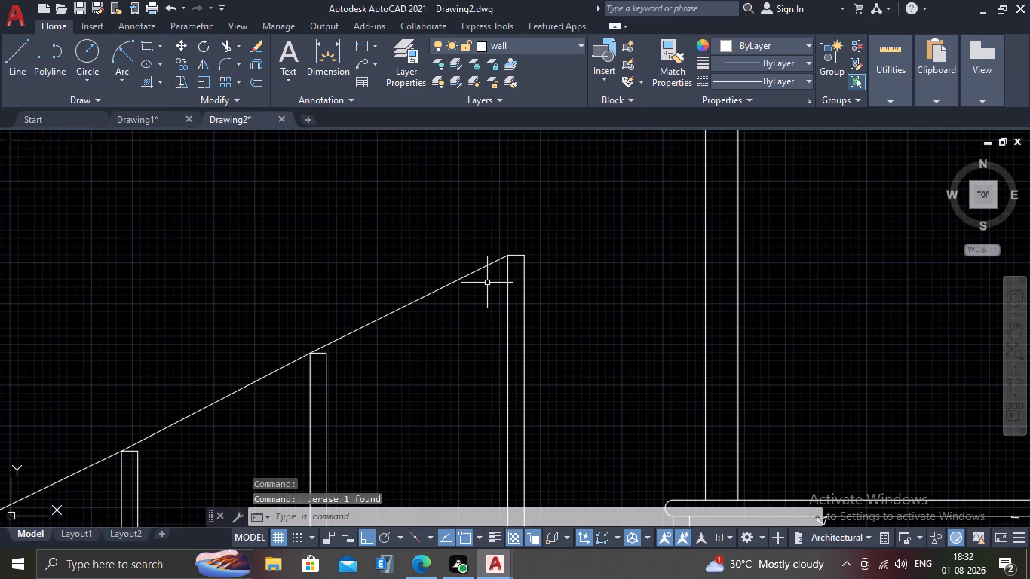
pyautogui.press('l')
pyautogui.press('Return')
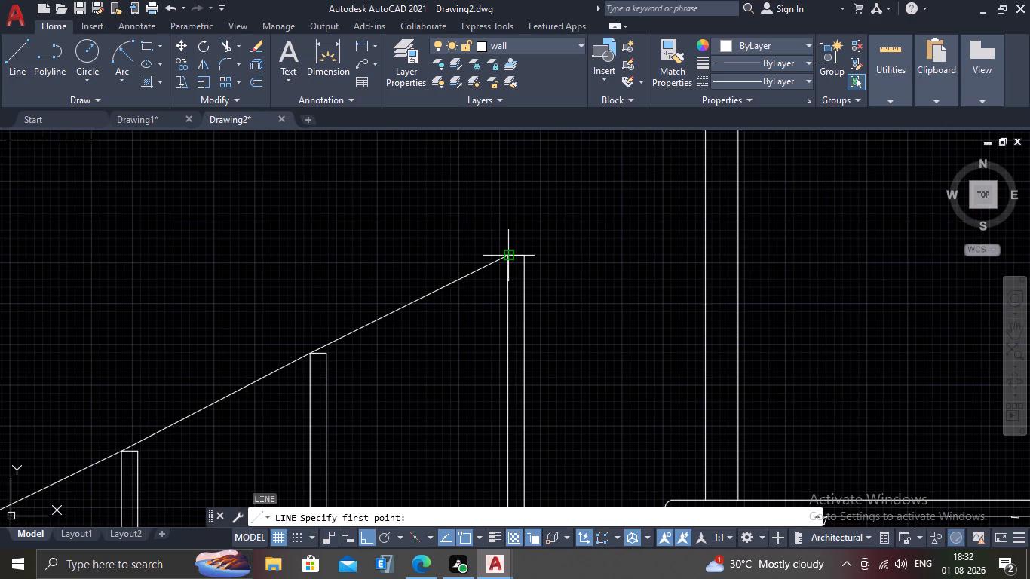
pyautogui.moveTo(510, 256); pyautogui.dragTo(535, 240)
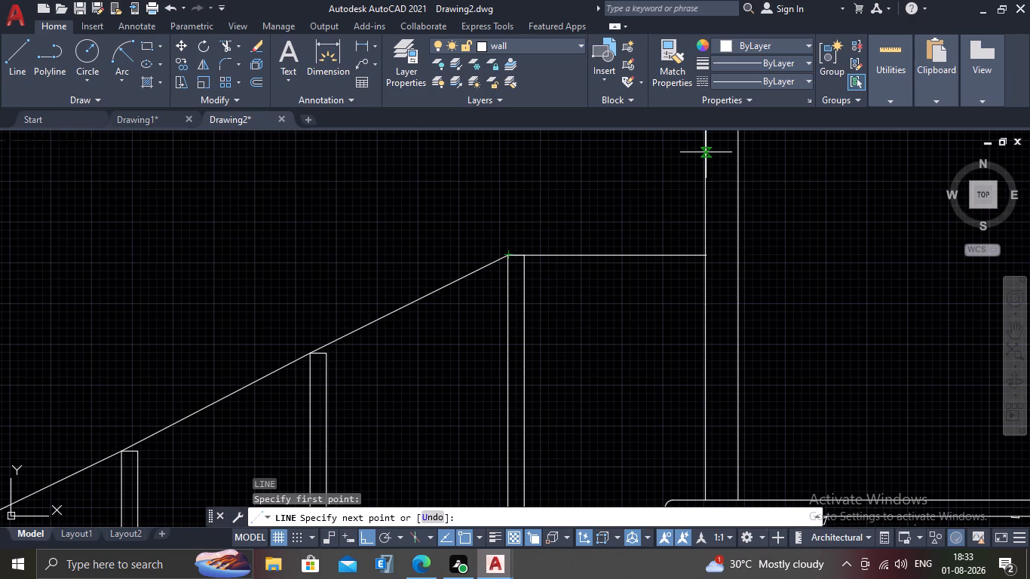
pyautogui.click(705, 152)
pyautogui.scroll(-2, 658, 265)
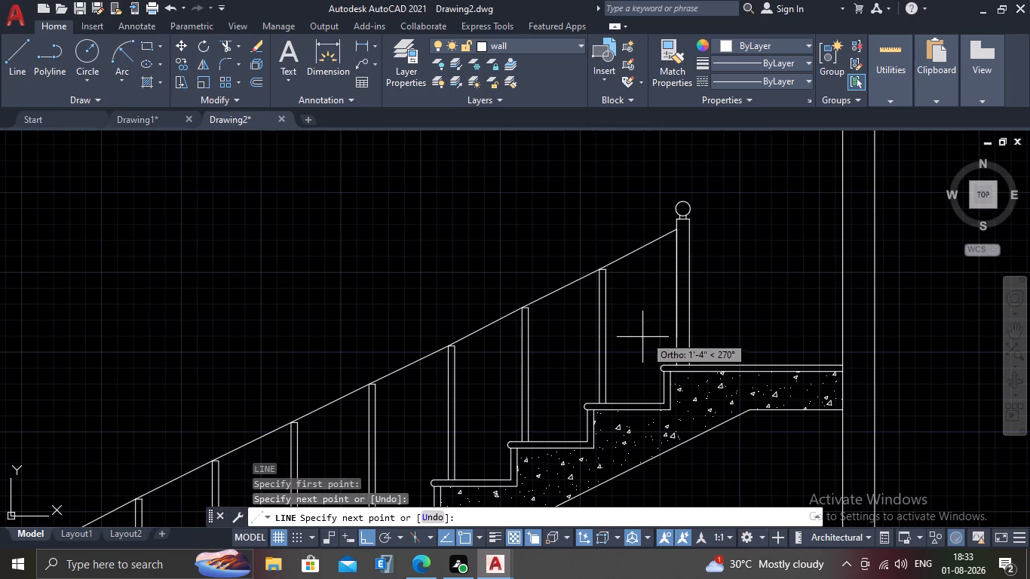
pyautogui.press('Escape')
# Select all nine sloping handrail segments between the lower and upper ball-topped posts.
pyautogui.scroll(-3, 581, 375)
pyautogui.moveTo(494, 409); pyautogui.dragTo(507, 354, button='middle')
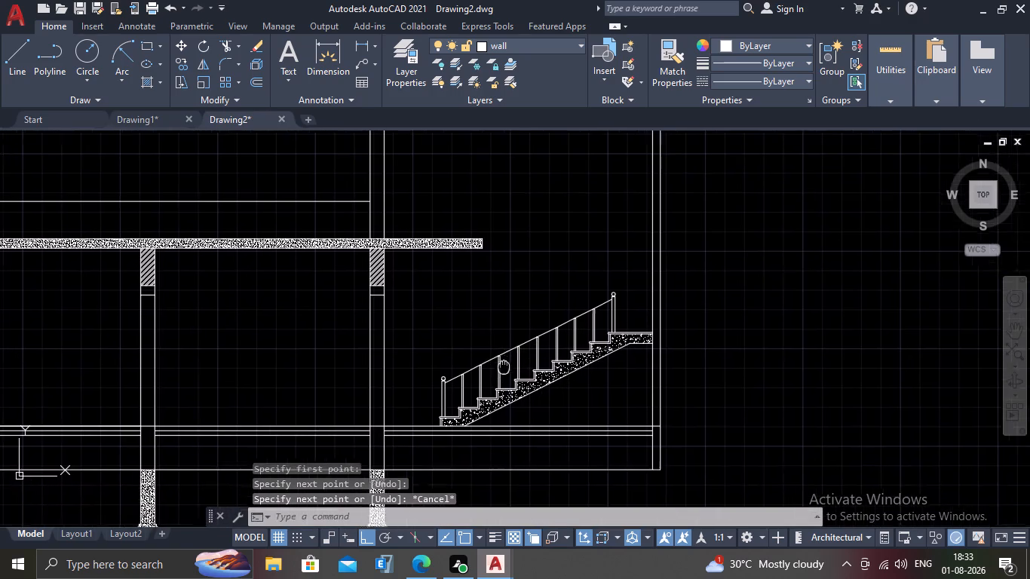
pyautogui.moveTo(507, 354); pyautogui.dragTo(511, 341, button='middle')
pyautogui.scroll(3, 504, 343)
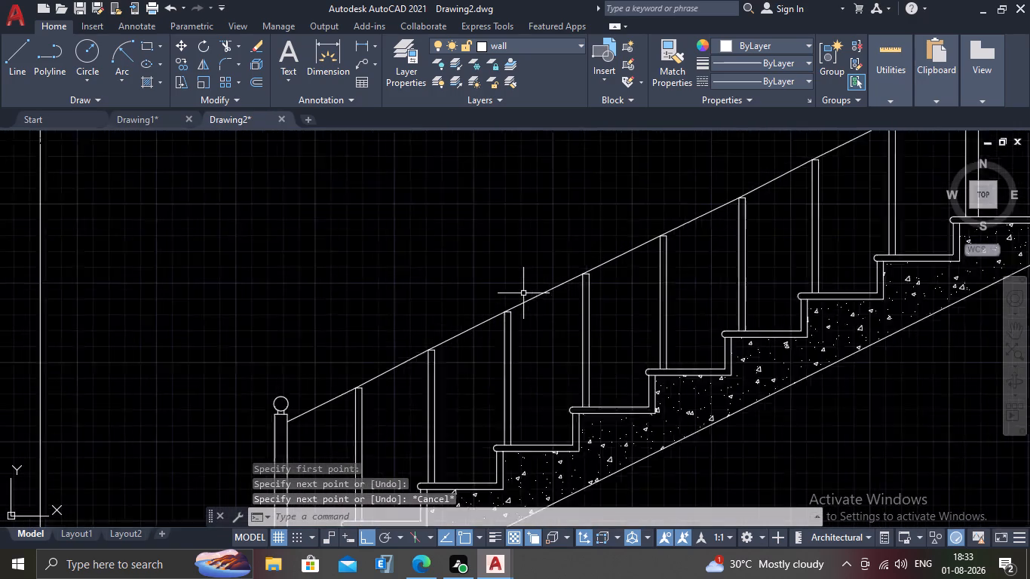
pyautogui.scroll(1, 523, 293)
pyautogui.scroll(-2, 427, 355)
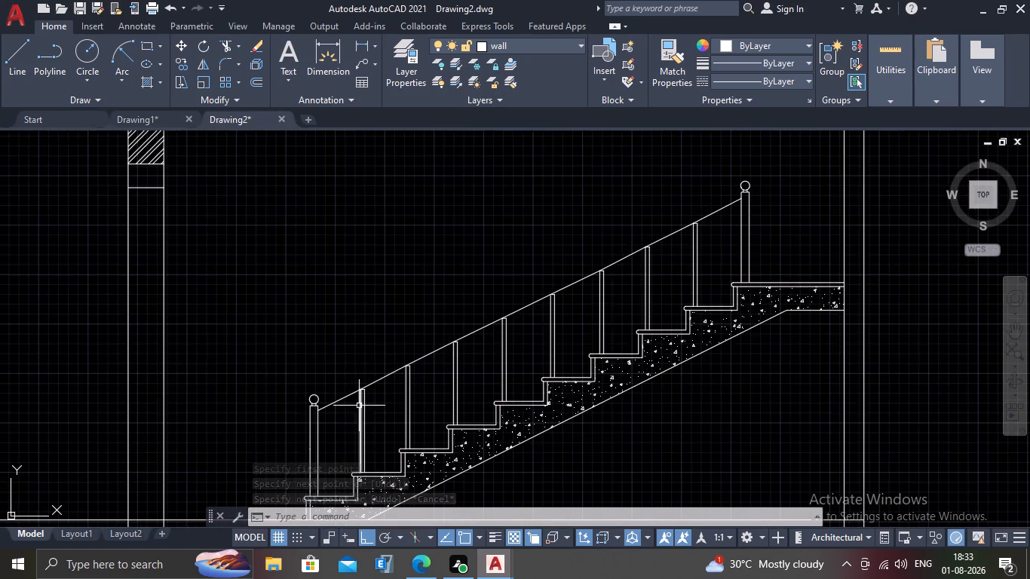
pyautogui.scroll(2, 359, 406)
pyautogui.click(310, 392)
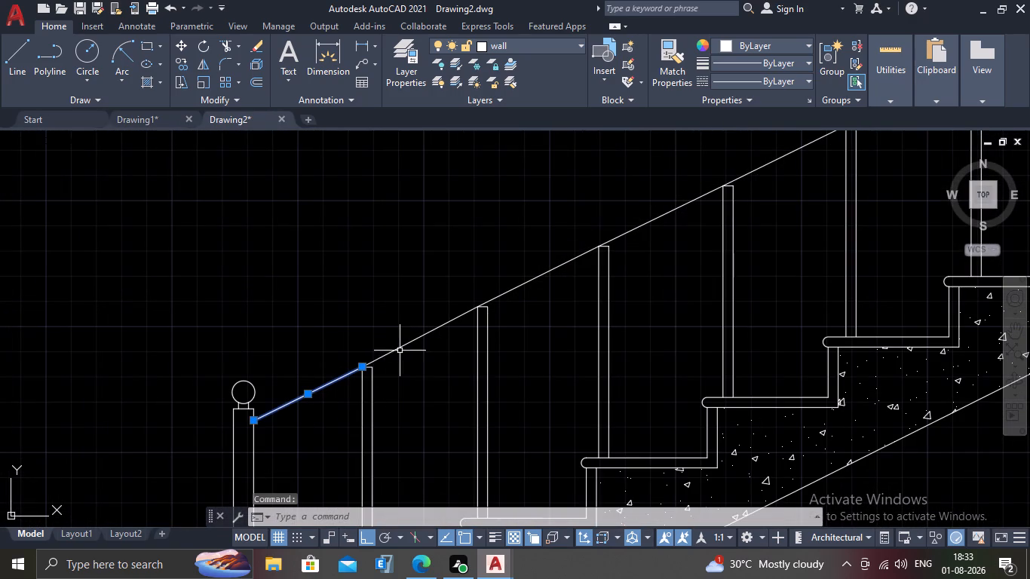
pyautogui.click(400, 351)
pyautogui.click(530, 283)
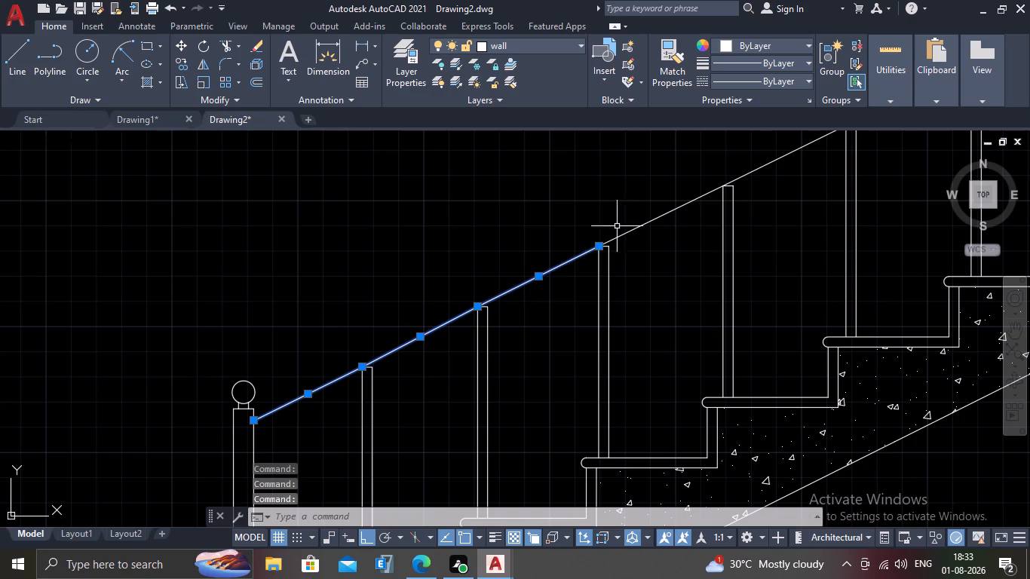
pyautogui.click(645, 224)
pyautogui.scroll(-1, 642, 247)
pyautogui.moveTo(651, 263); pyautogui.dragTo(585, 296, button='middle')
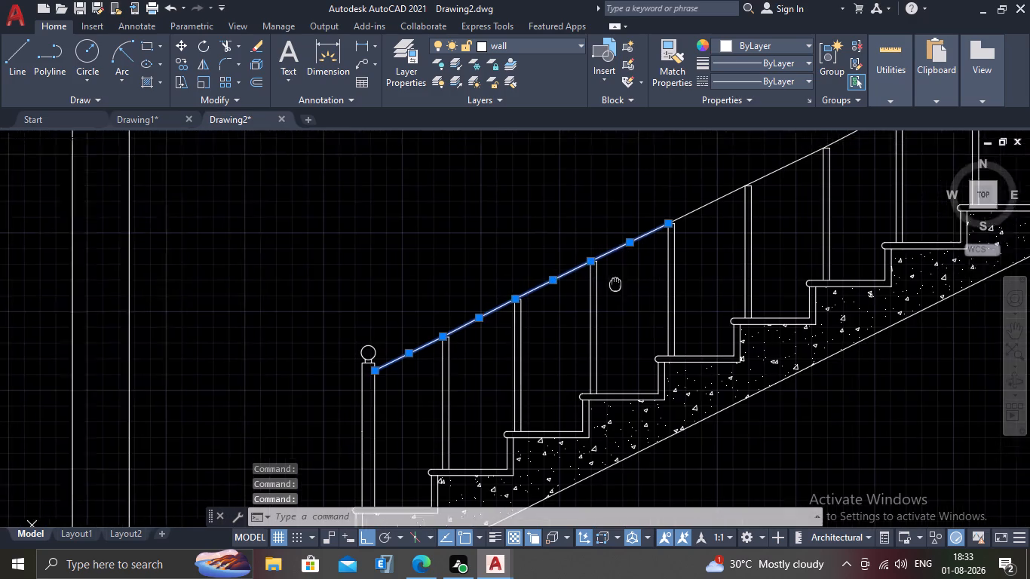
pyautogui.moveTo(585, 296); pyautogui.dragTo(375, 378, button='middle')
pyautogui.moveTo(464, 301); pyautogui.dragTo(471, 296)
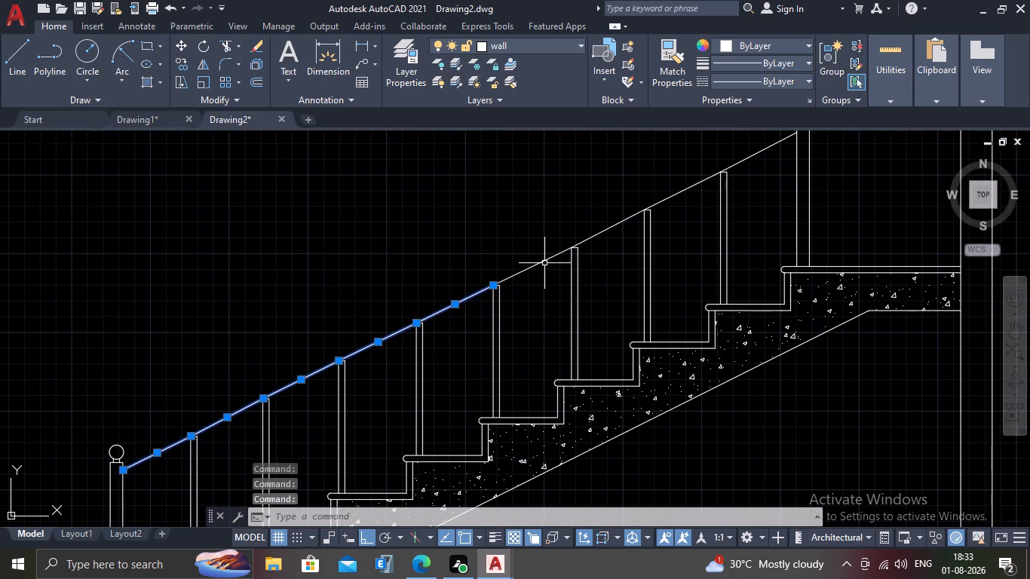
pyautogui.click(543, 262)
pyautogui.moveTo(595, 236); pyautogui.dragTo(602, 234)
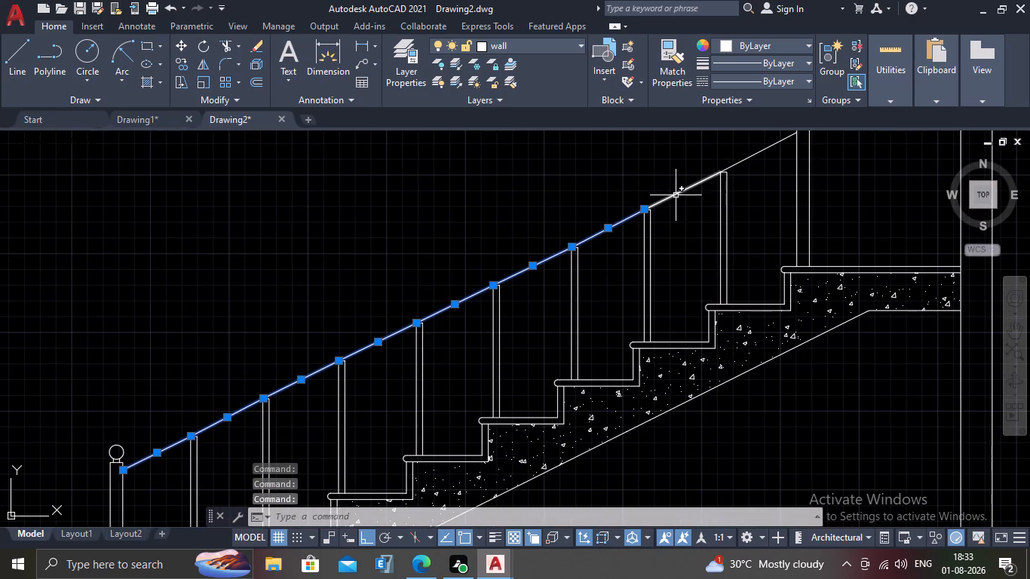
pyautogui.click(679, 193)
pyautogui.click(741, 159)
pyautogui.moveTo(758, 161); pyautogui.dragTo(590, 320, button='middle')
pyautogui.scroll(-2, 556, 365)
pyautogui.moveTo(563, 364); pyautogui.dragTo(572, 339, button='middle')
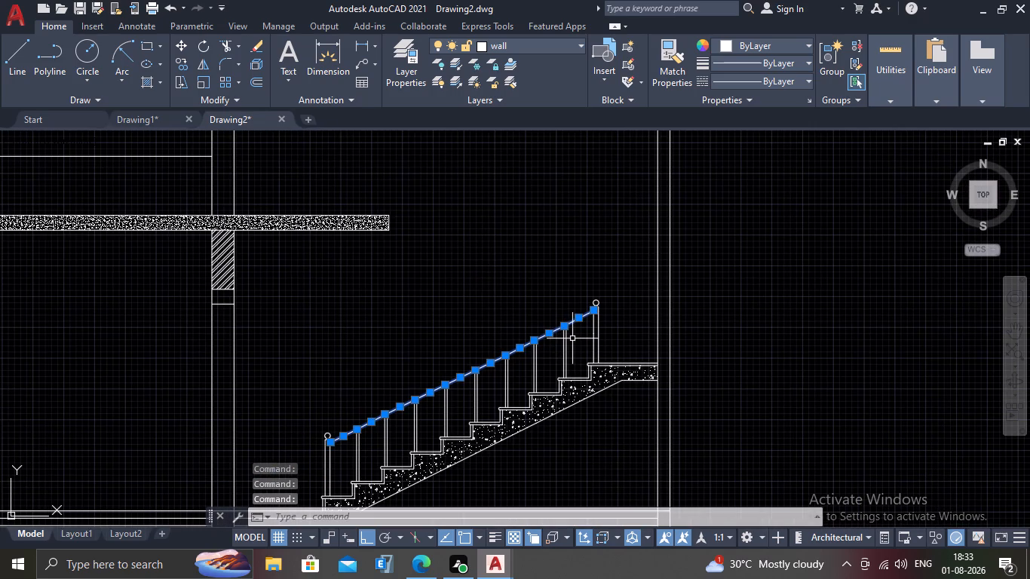
# Offset the lowest five handrail segments 1" upward, starting from the lower ball-topped post.
pyautogui.press('o')
pyautogui.press('Return')
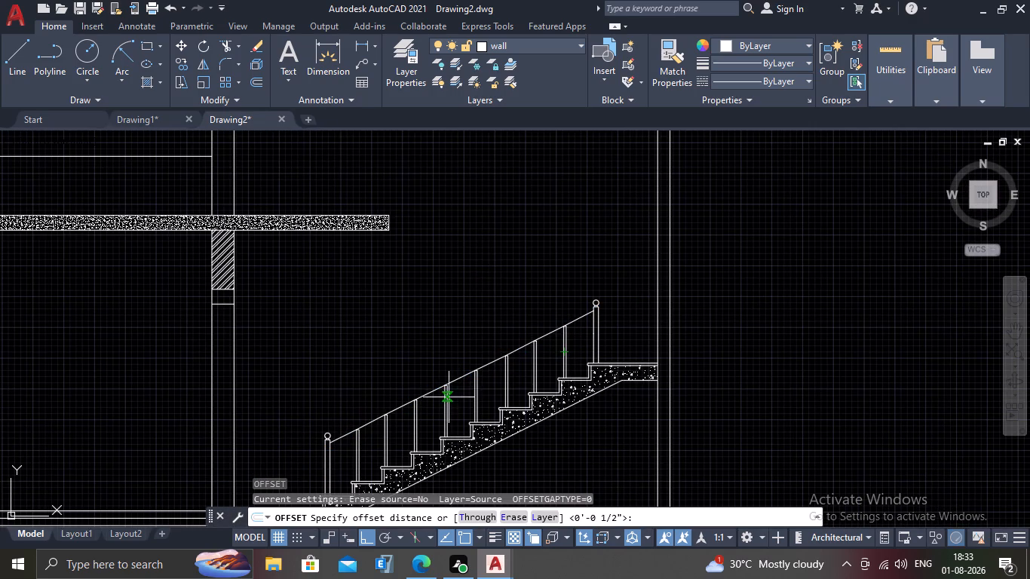
pyautogui.scroll(2, 446, 399)
pyautogui.moveTo(362, 423); pyautogui.dragTo(427, 340, button='middle')
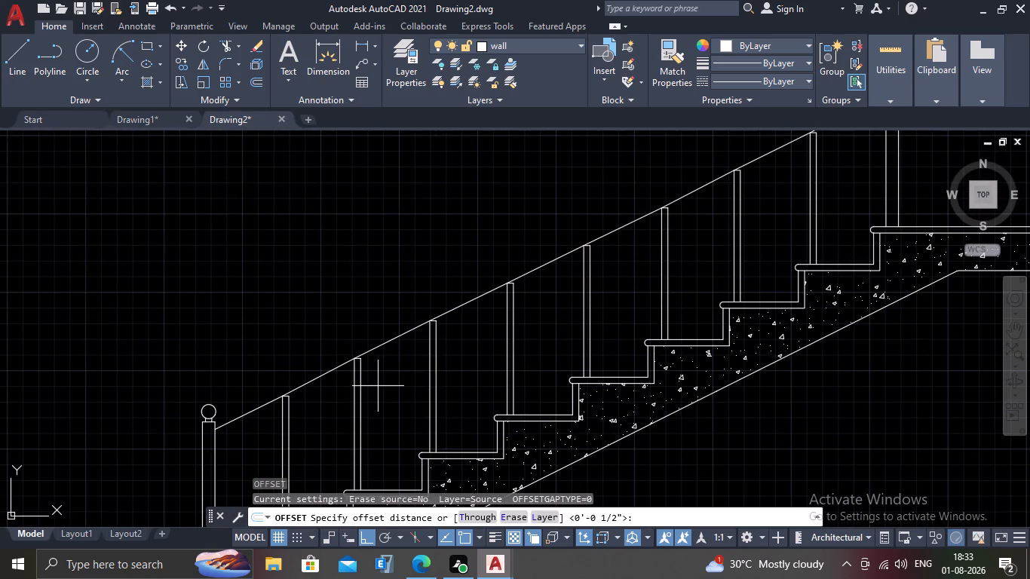
pyautogui.write('1"')
pyautogui.press('Return')
pyautogui.moveTo(233, 420); pyautogui.dragTo(234, 412)
pyautogui.click(243, 389)
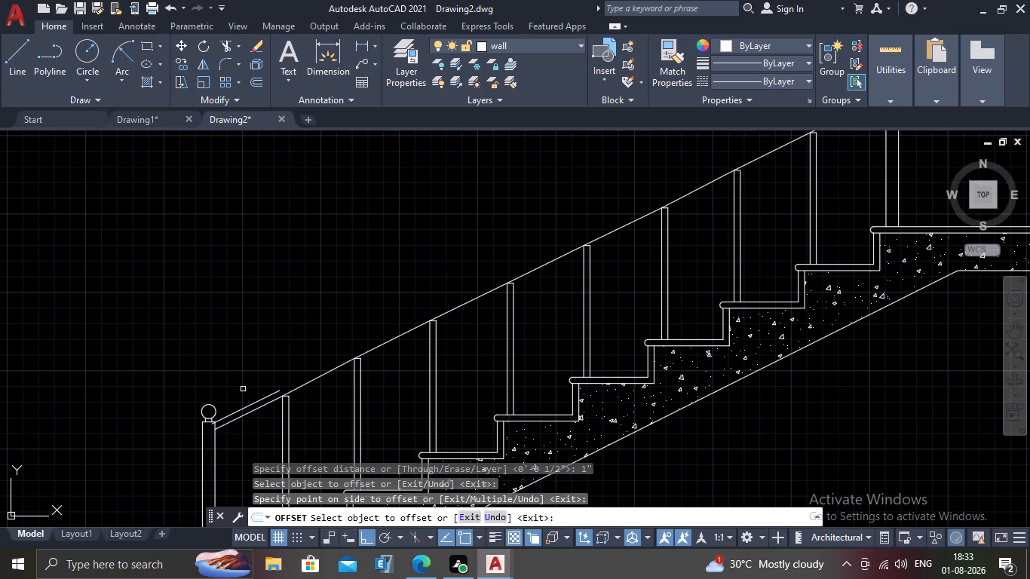
pyautogui.moveTo(307, 383); pyautogui.dragTo(308, 370)
pyautogui.click(308, 353)
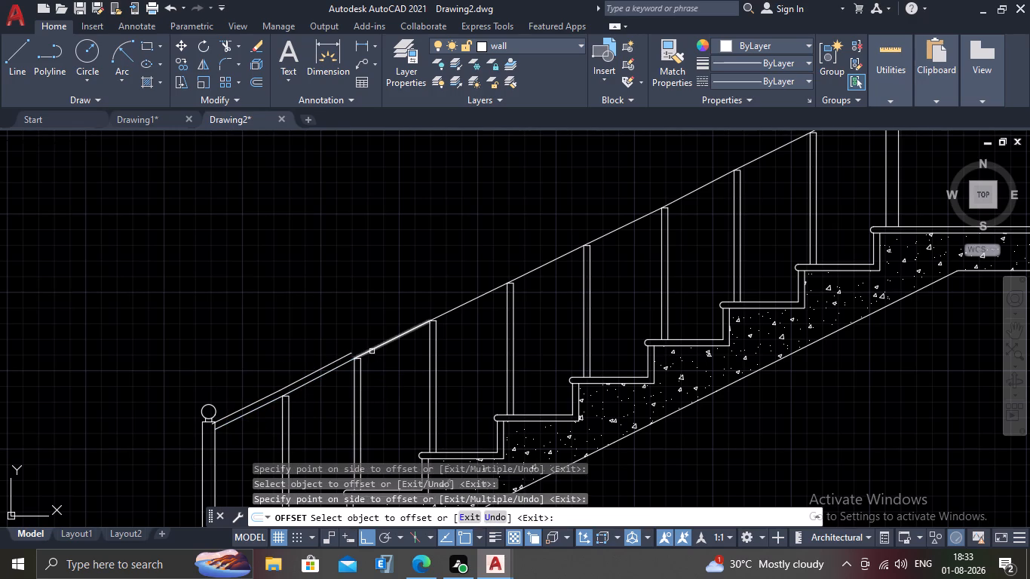
pyautogui.click(372, 351)
pyautogui.click(367, 334)
pyautogui.moveTo(449, 312); pyautogui.dragTo(450, 296)
pyautogui.moveTo(451, 289); pyautogui.dragTo(465, 283)
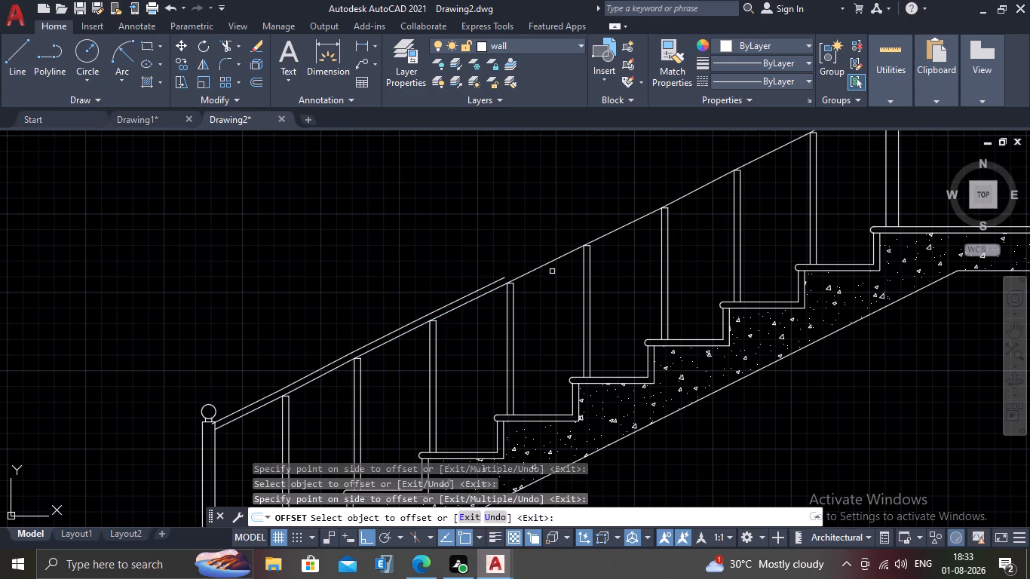
pyautogui.click(544, 267)
pyautogui.click(542, 245)
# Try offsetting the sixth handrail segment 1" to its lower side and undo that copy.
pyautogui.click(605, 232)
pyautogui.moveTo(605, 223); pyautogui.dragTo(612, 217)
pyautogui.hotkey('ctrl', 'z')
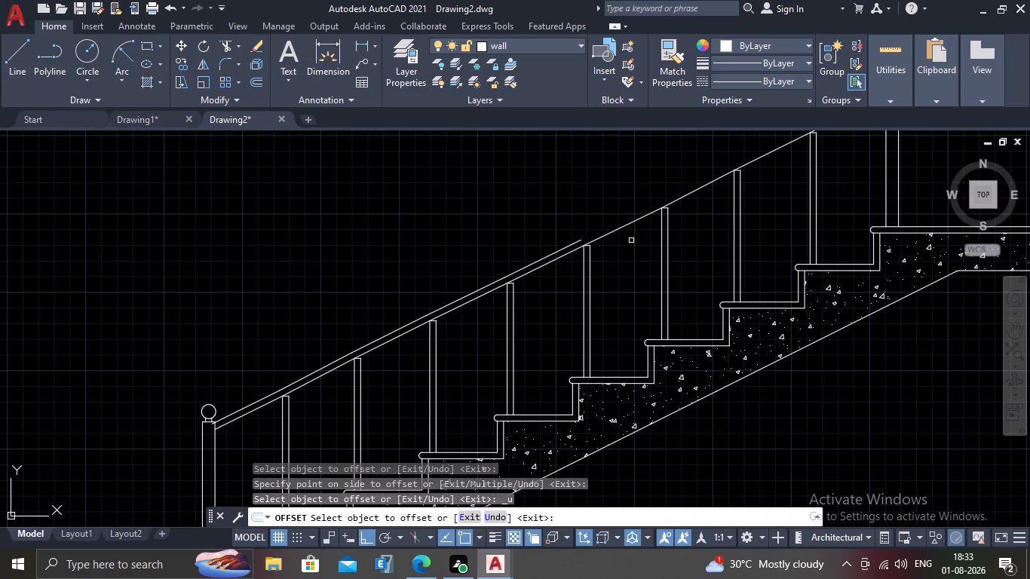
# Offset the sixth to ninth handrail segments 1" upward, up to the upper ball-topped post.
pyautogui.click(619, 228)
pyautogui.moveTo(623, 207); pyautogui.dragTo(633, 200)
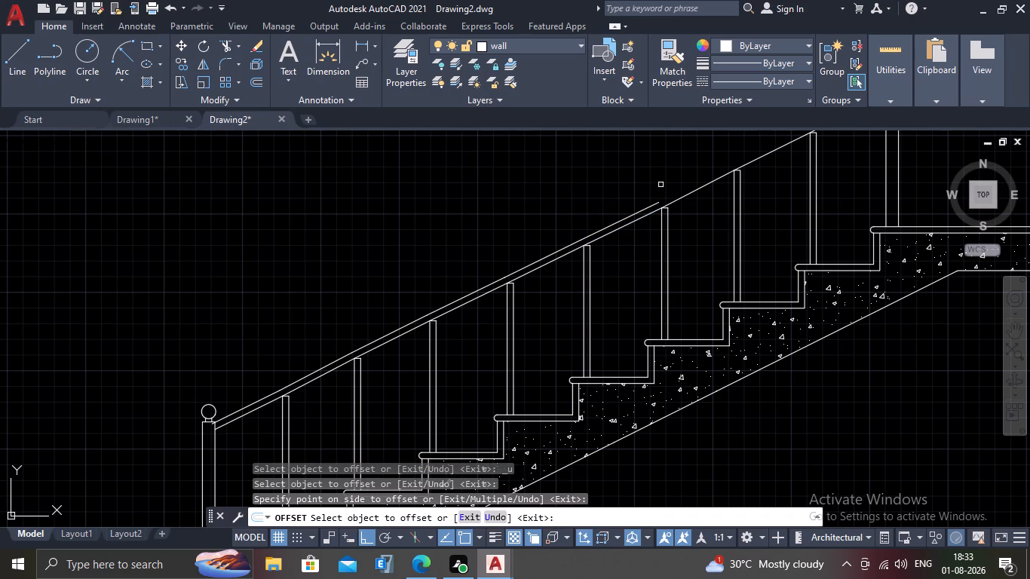
pyautogui.click(687, 195)
pyautogui.click(682, 183)
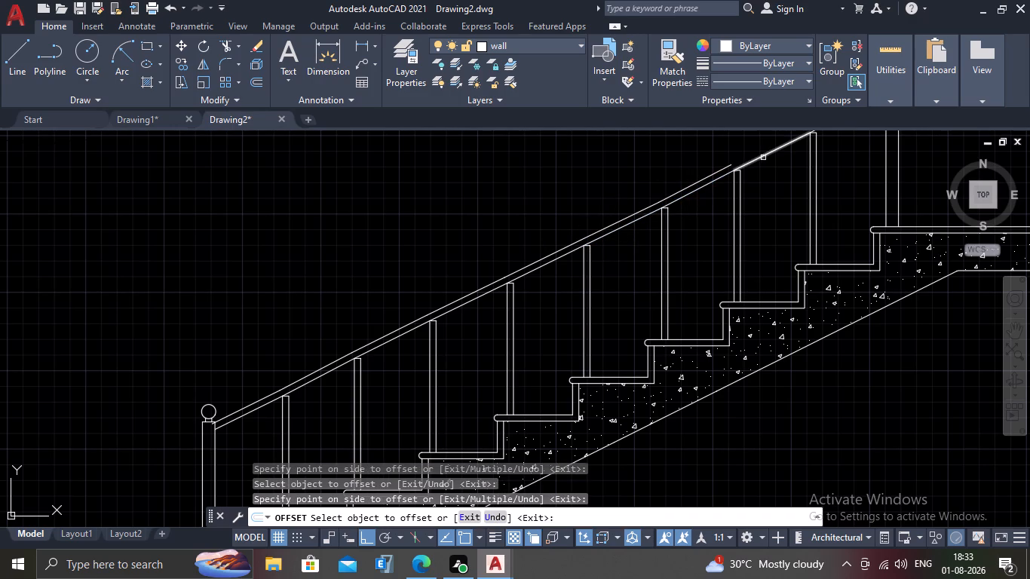
pyautogui.scroll(-1, 761, 164)
pyautogui.moveTo(761, 164); pyautogui.dragTo(581, 281, button='middle')
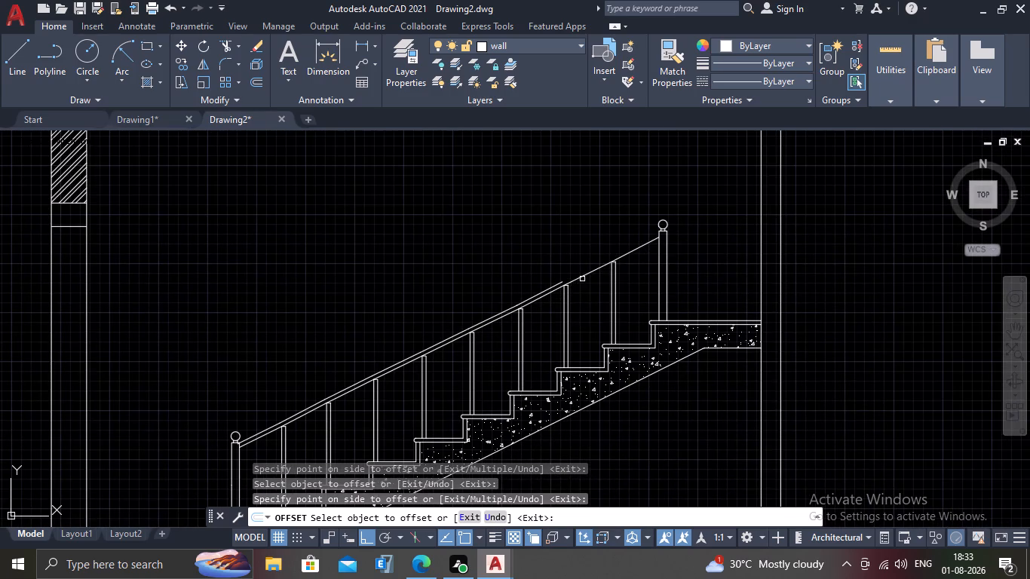
pyautogui.moveTo(584, 277); pyautogui.dragTo(589, 263)
pyautogui.moveTo(595, 242); pyautogui.dragTo(602, 236)
pyautogui.moveTo(645, 244); pyautogui.dragTo(644, 235)
pyautogui.click(642, 222)
pyautogui.press('Escape')
# Erase both parallel handrail lines between the highest baluster and the upper ball-topped post.
pyautogui.scroll(-2, 635, 219)
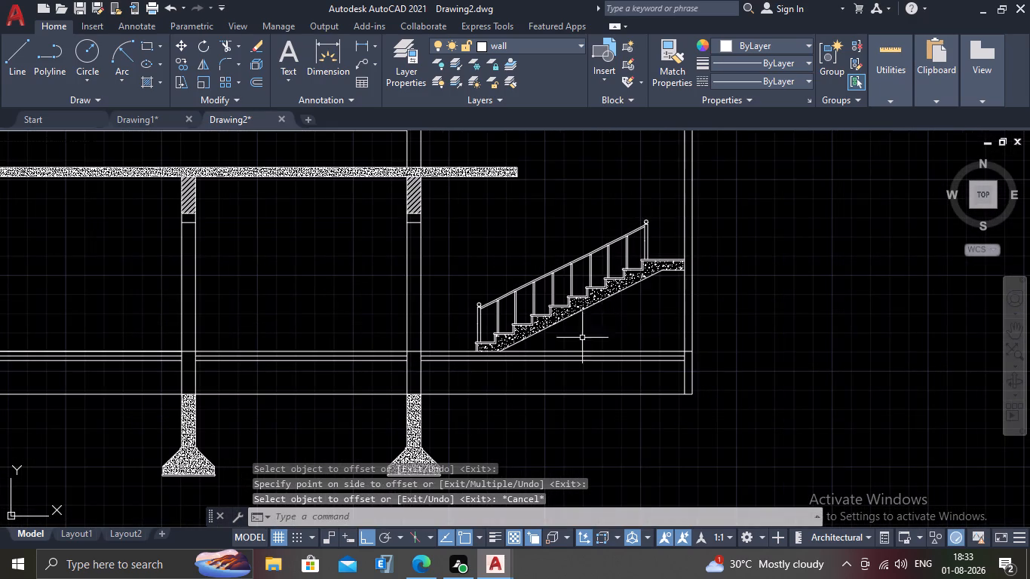
pyautogui.scroll(2, 543, 338)
pyautogui.scroll(-2, 543, 338)
pyautogui.moveTo(658, 257); pyautogui.dragTo(618, 280, button='middle')
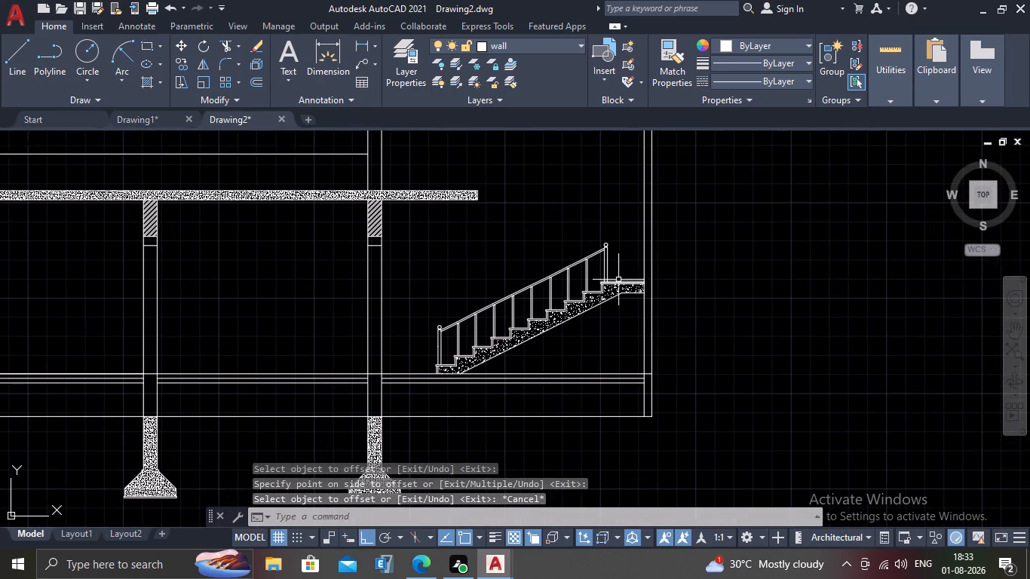
pyautogui.scroll(5, 624, 243)
pyautogui.scroll(2, 491, 259)
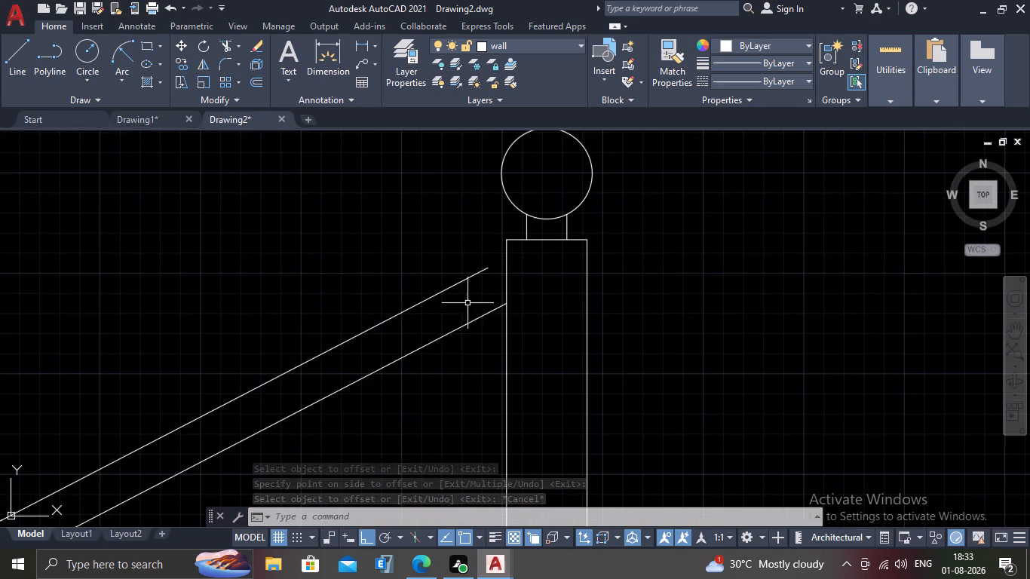
pyautogui.scroll(-2, 379, 342)
pyautogui.moveTo(342, 318); pyautogui.dragTo(348, 325)
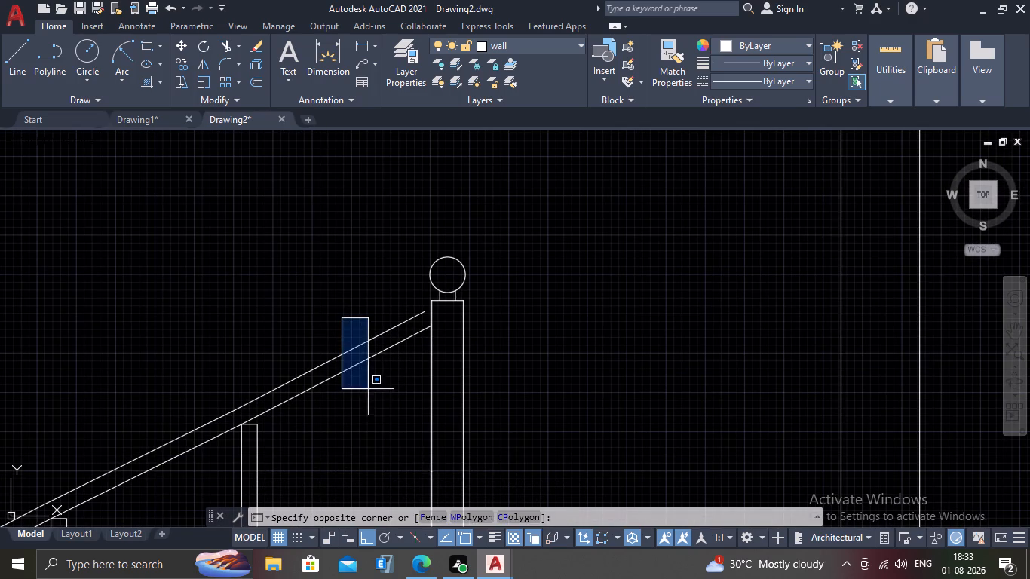
pyautogui.click(368, 391)
pyautogui.doubleClick(374, 351)
pyautogui.click(326, 348)
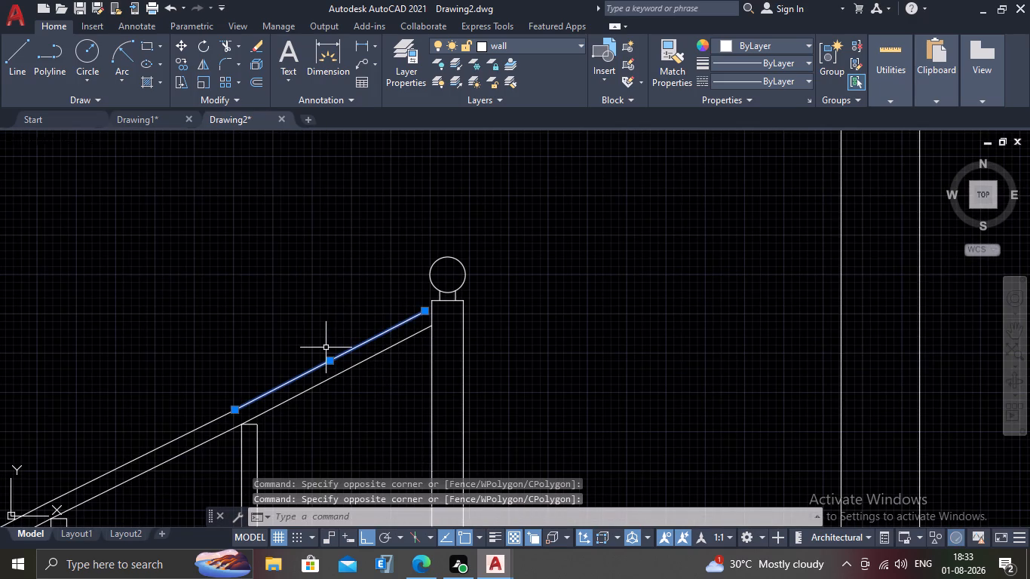
pyautogui.press('Delete')
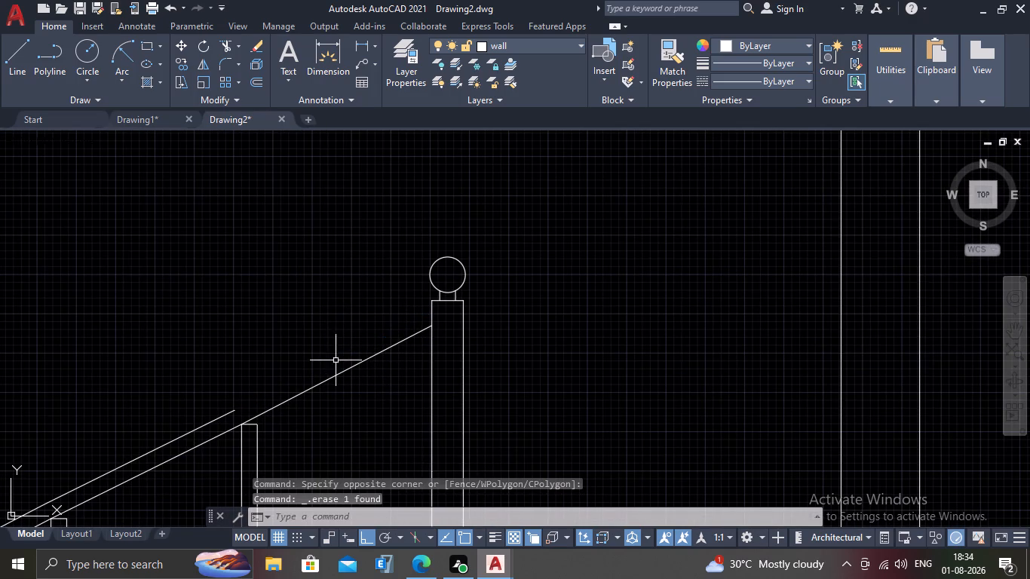
pyautogui.click(343, 379)
pyautogui.click(318, 368)
pyautogui.press('Delete')
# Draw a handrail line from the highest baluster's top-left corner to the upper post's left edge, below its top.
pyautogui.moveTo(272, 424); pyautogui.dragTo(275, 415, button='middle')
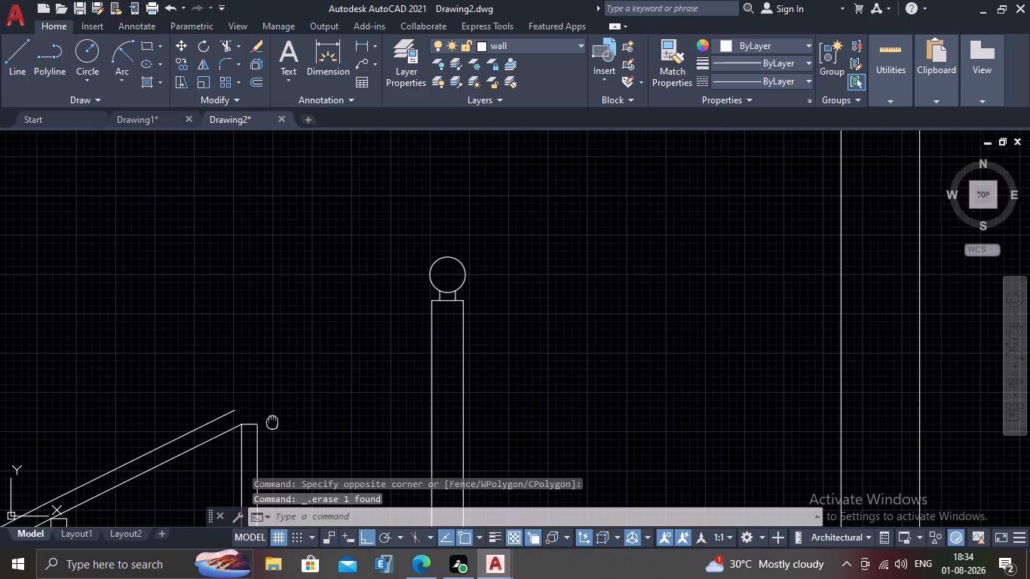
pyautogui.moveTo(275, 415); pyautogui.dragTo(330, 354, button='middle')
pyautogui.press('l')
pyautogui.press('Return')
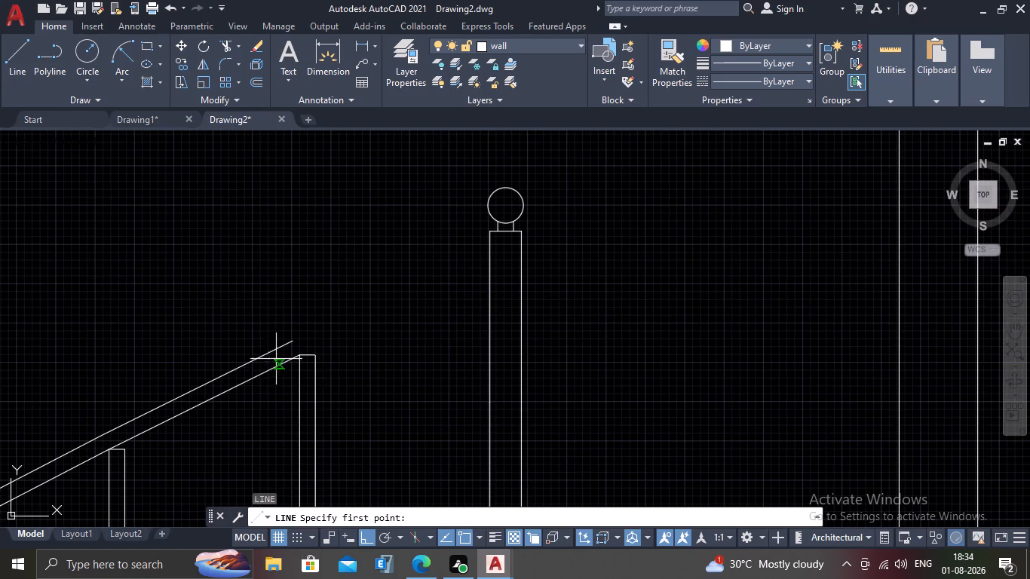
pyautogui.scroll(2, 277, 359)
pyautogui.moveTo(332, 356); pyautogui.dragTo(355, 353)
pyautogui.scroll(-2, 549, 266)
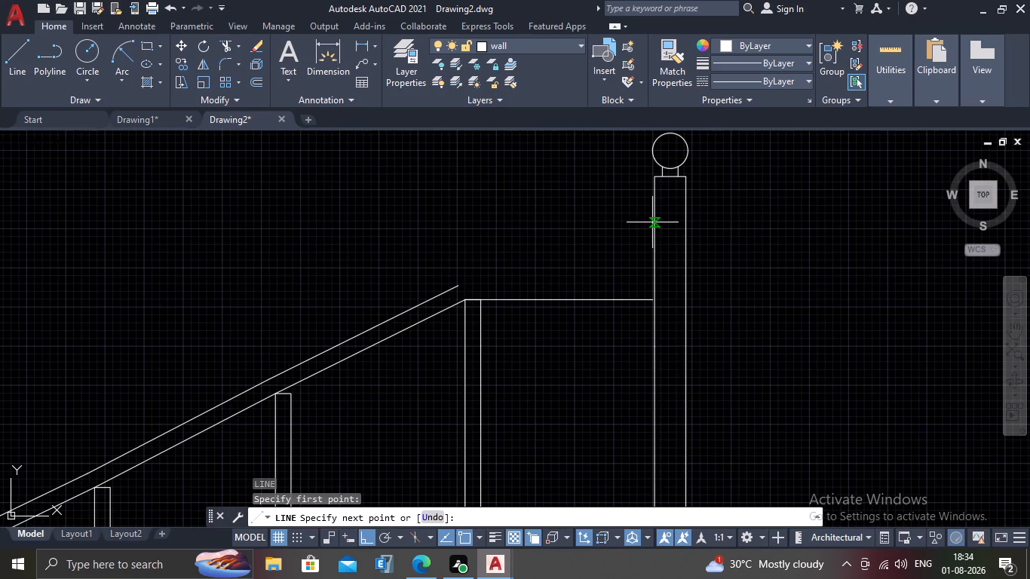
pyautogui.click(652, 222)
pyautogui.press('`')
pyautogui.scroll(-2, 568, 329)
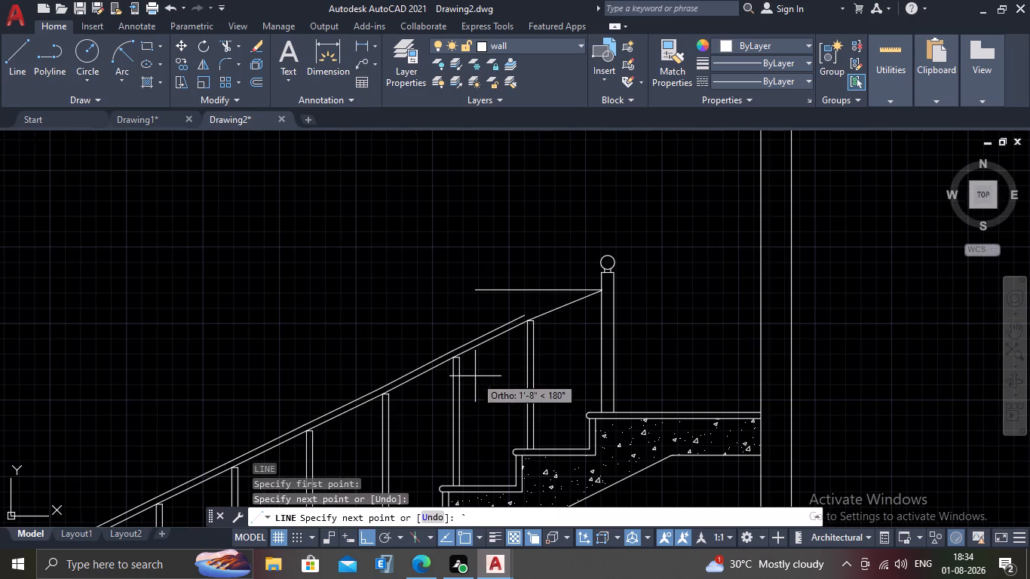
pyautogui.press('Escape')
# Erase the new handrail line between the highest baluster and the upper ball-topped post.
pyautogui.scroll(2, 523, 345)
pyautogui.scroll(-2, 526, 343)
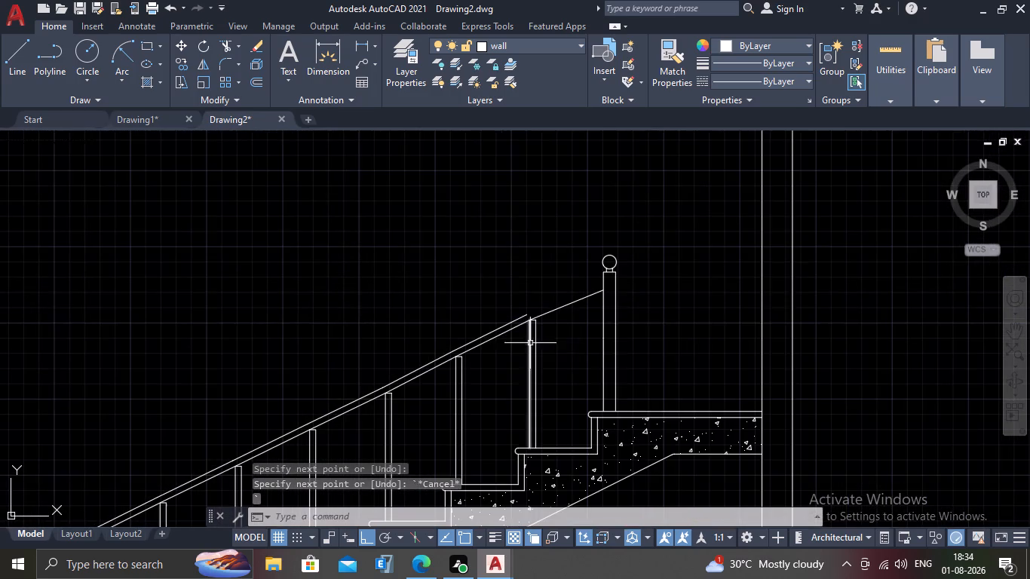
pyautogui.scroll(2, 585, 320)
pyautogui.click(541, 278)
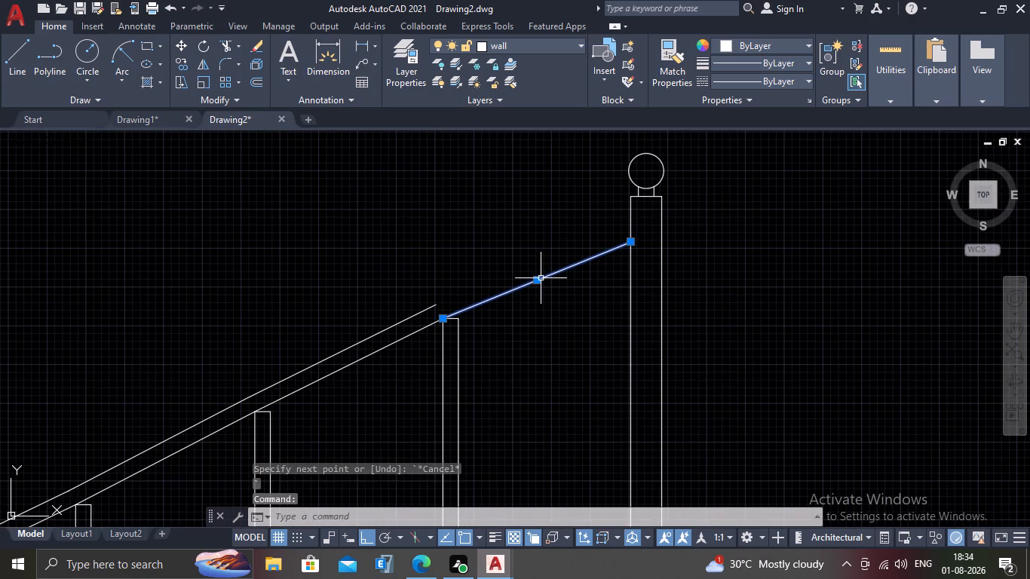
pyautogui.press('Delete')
# Draw a handrail line from the highest baluster's top-left corner to the left edge of the upper ball-topped post.
pyautogui.scroll(2, 473, 320)
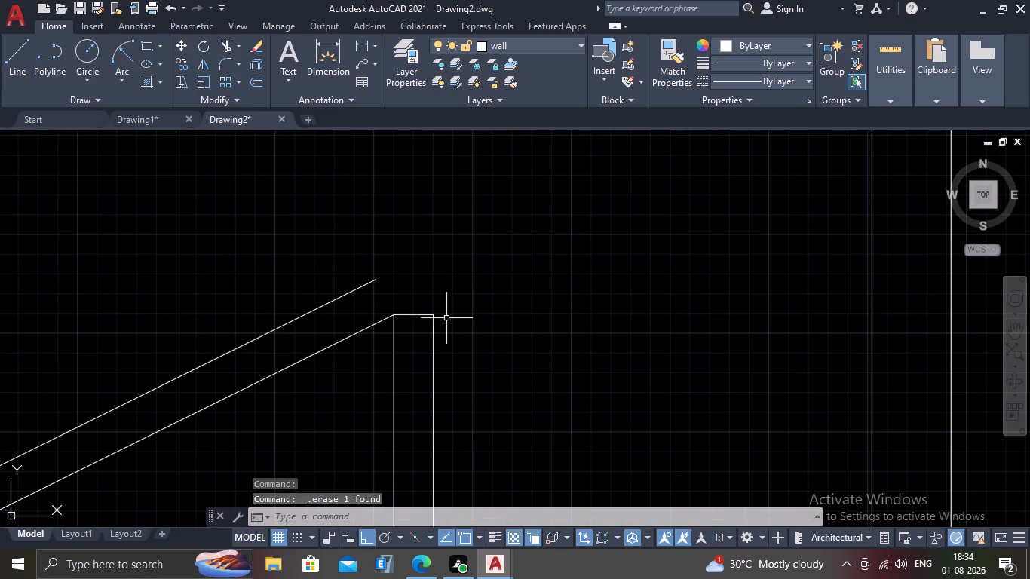
pyautogui.press('l')
pyautogui.press('Return')
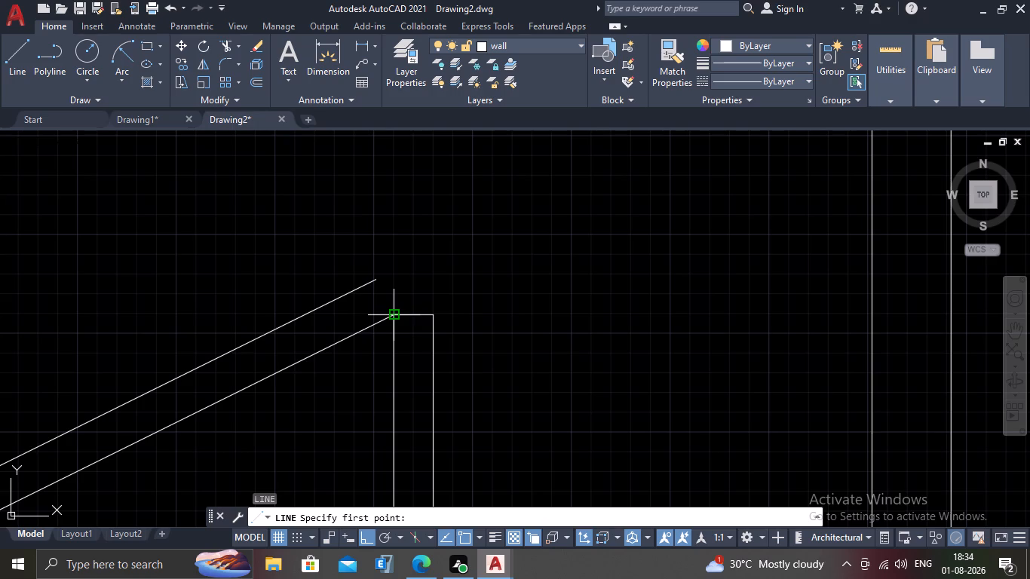
pyautogui.moveTo(391, 315); pyautogui.dragTo(401, 303)
pyautogui.scroll(-2, 503, 216)
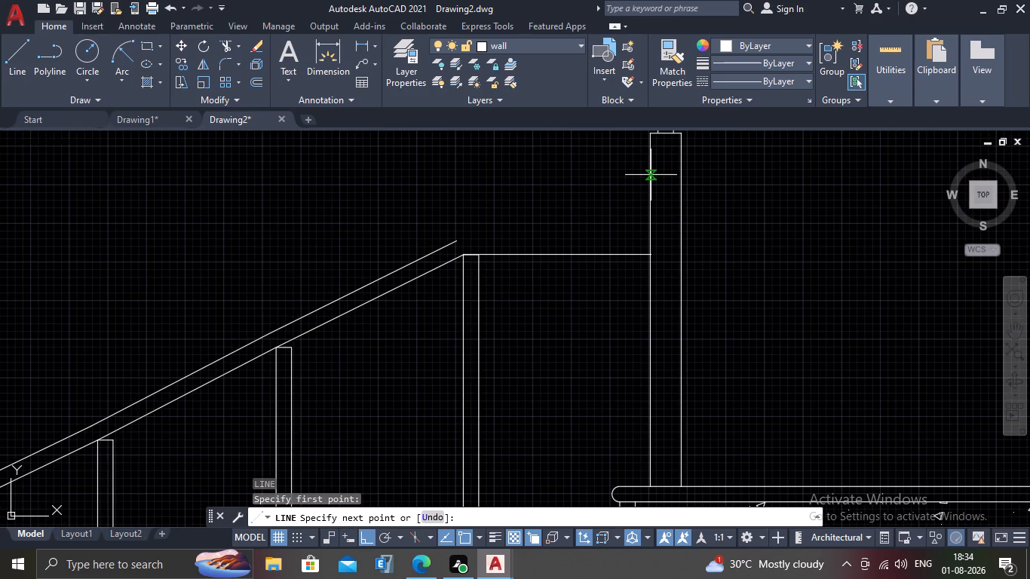
pyautogui.click(651, 175)
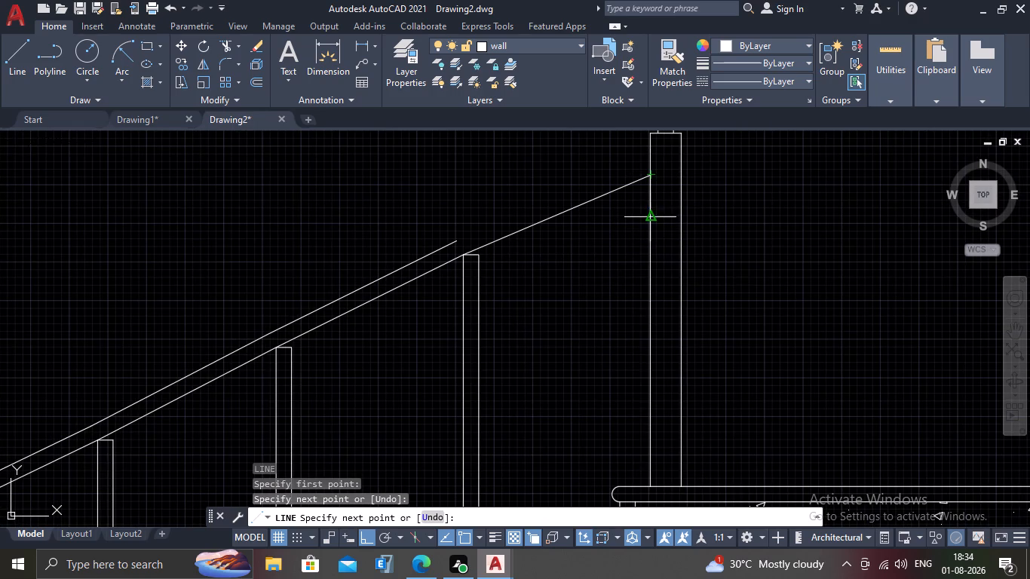
pyautogui.press('Escape')
# Stretch the new handrail line's upper end higher along the post's left edge, in line with the lower handrail slope.
pyautogui.click(602, 192)
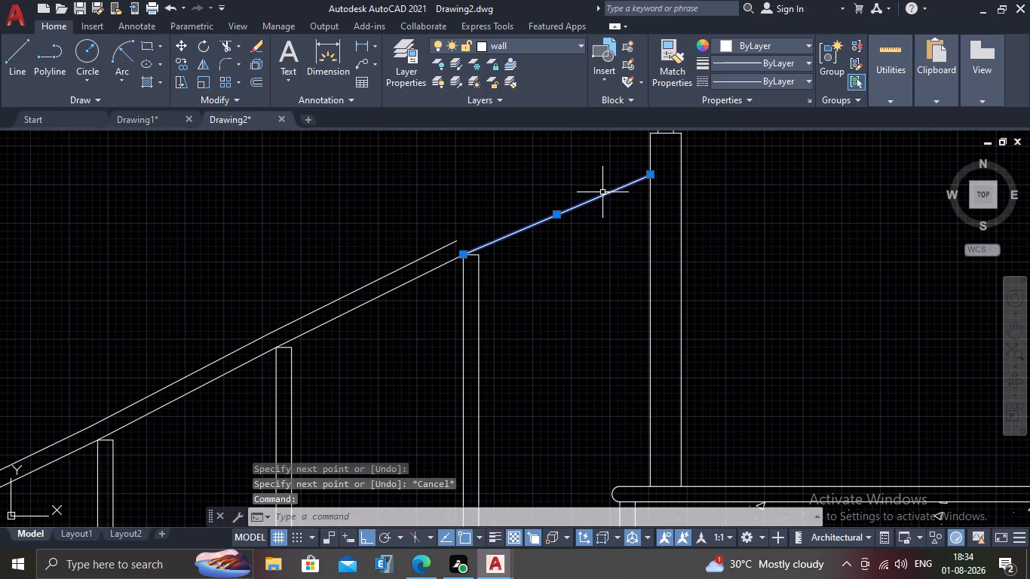
pyautogui.click(648, 173)
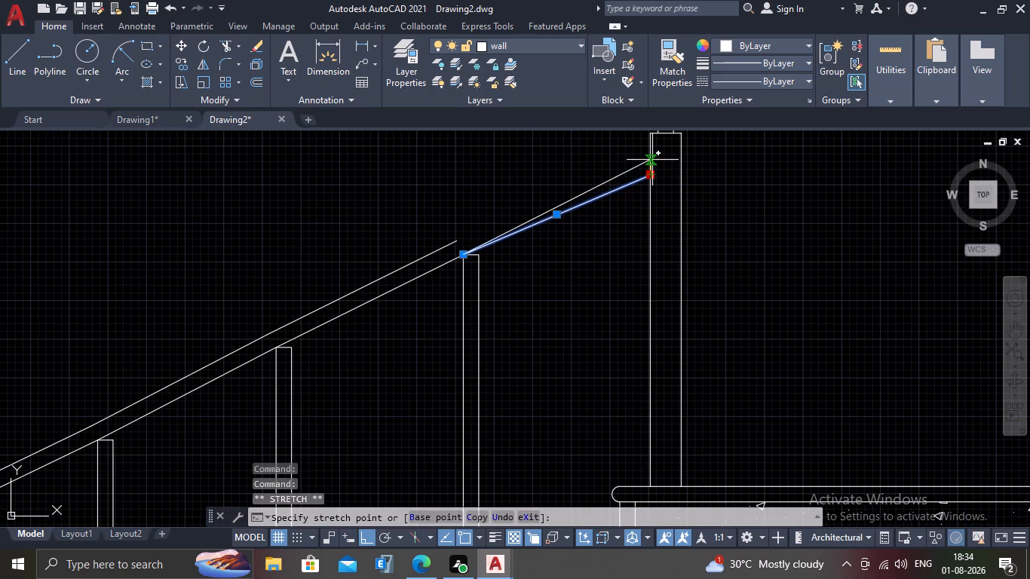
pyautogui.click(652, 164)
pyautogui.scroll(-1, 602, 289)
pyautogui.press('Escape')
# Offset the handrail line between the highest baluster and the upper post 1" upward.
pyautogui.scroll(1, 576, 291)
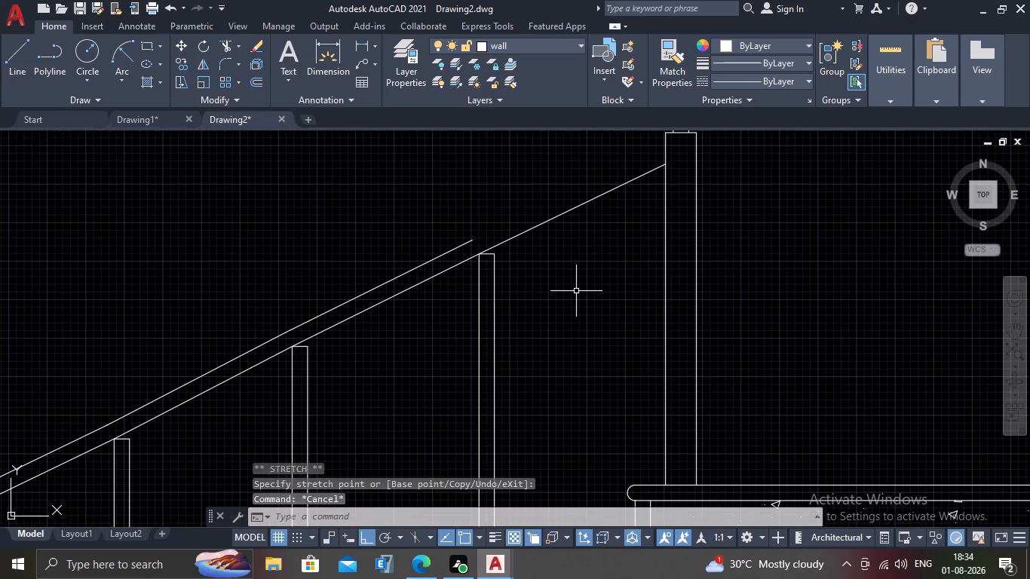
pyautogui.press('o')
pyautogui.press('Return')
pyautogui.write('1"')
pyautogui.press('Return')
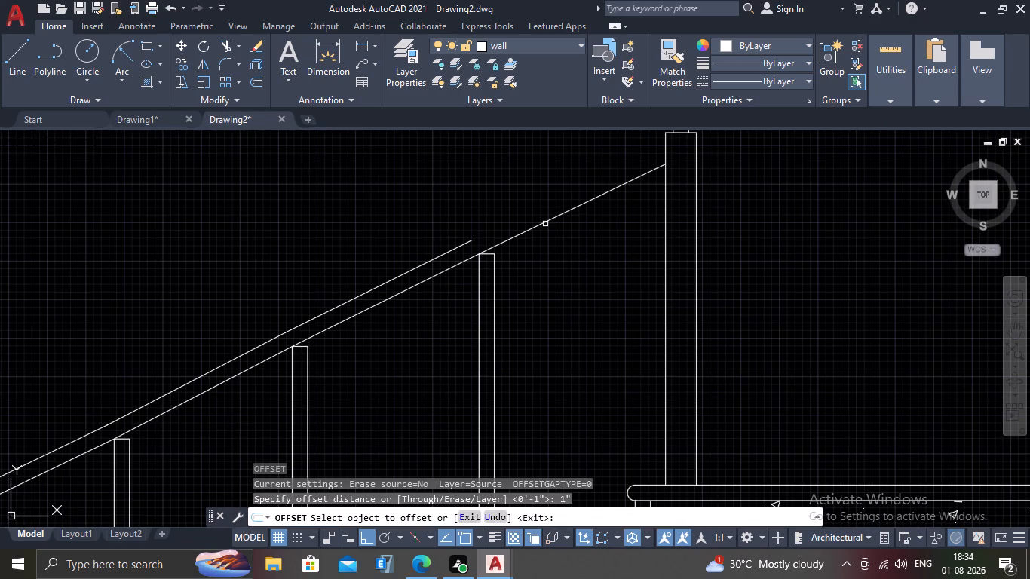
pyautogui.click(545, 224)
pyautogui.click(545, 194)
pyautogui.press('Escape')
# Extend the upper handrail line to the left edge of the upper ball-topped post.
pyautogui.scroll(-2, 545, 277)
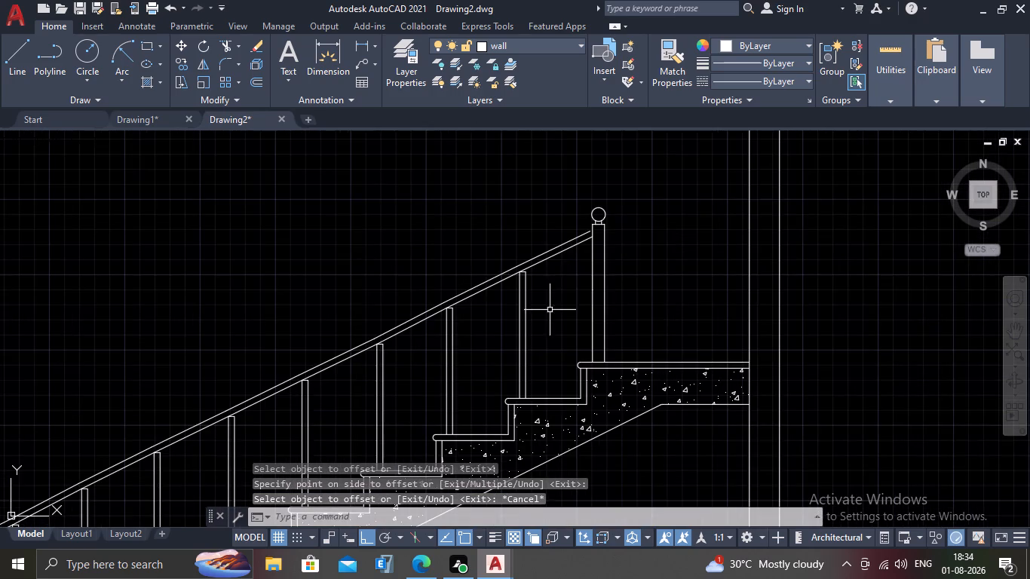
pyautogui.scroll(3, 578, 231)
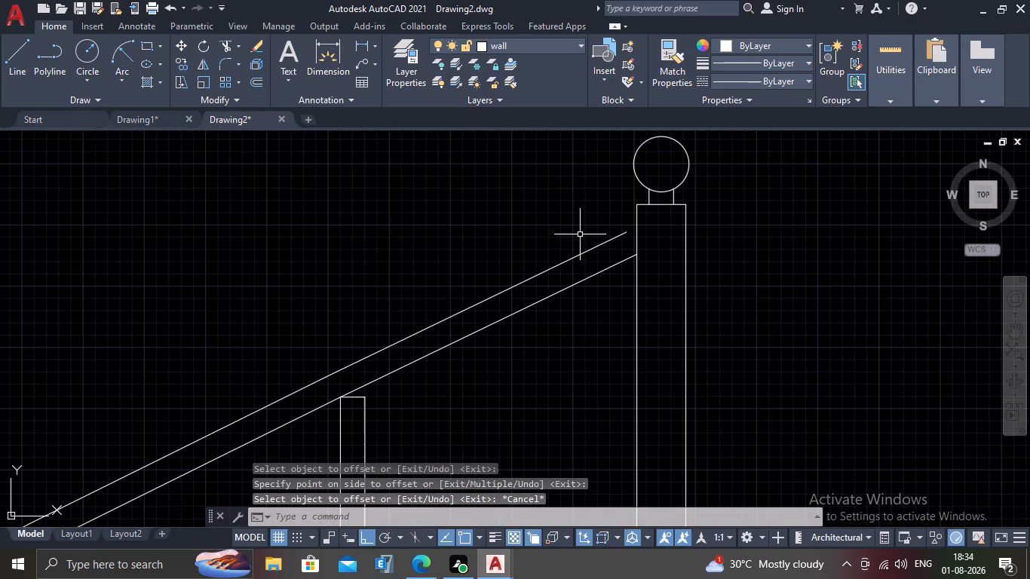
pyautogui.write('EX')
pyautogui.press('Return')
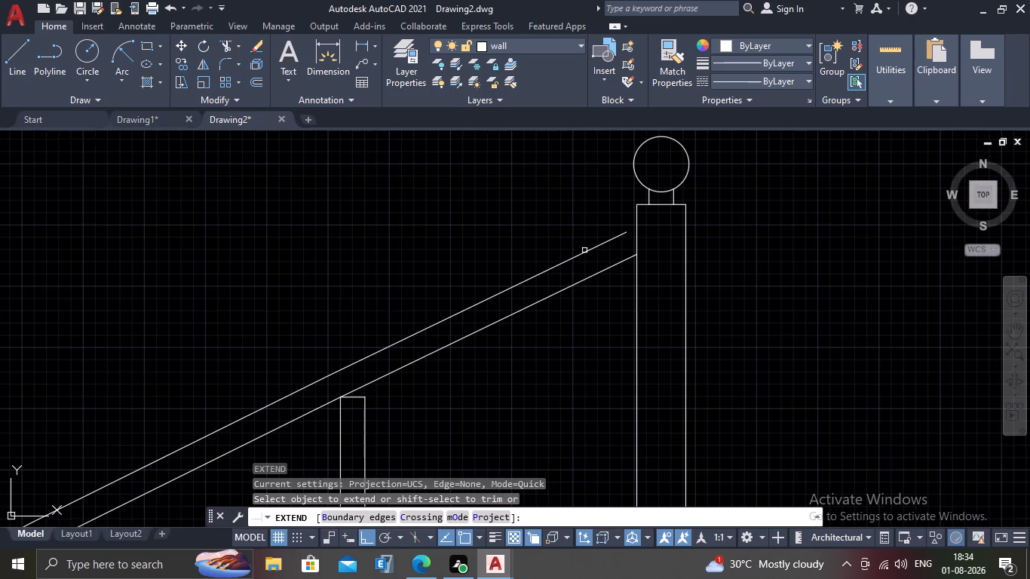
pyautogui.click(585, 254)
pyautogui.press('Escape')
# Draw a horizontal rail line from the upper post's right edge, level with the lower handrail line's end, to the wall.
pyautogui.scroll(-2, 579, 258)
pyautogui.scroll(1, 676, 277)
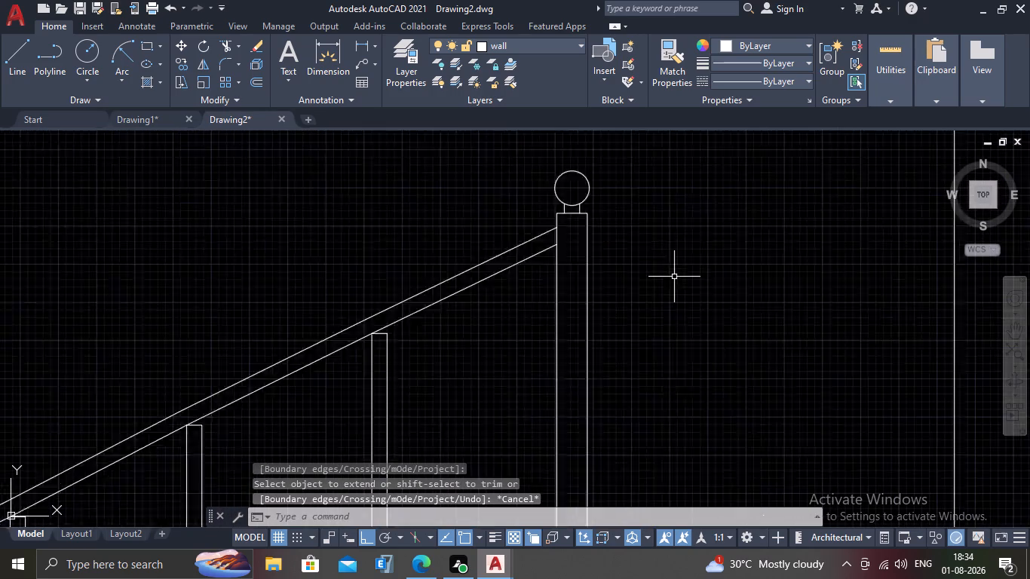
pyautogui.scroll(1, 674, 277)
pyautogui.press('l')
pyautogui.press('Return')
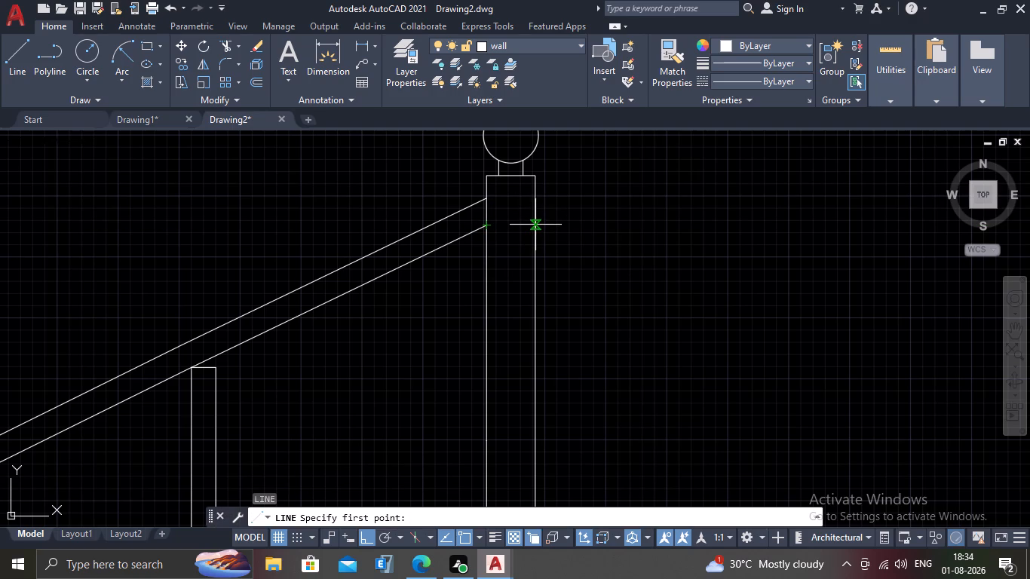
pyautogui.moveTo(535, 225); pyautogui.dragTo(561, 223)
pyautogui.scroll(-2, 679, 220)
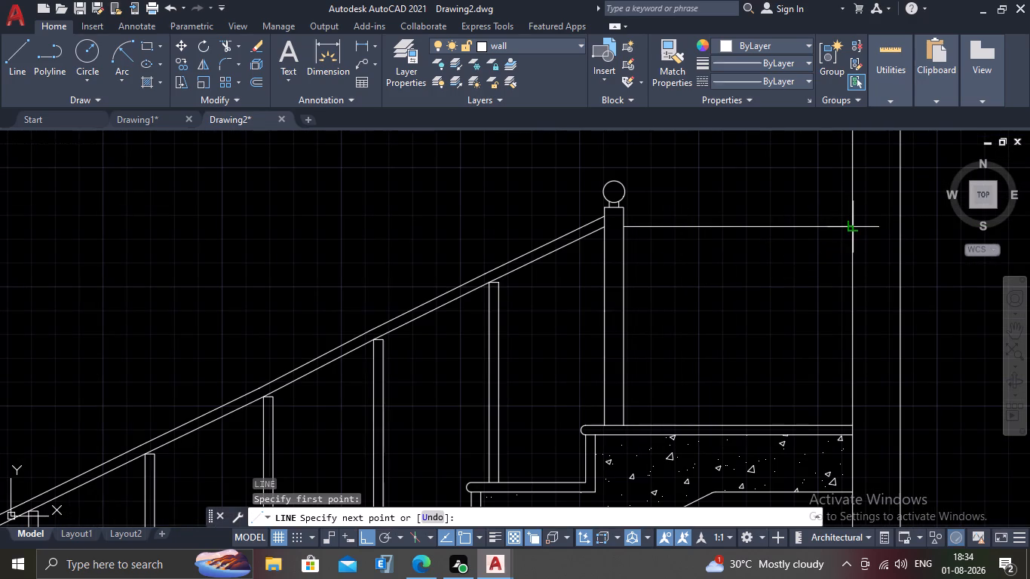
pyautogui.click(851, 228)
pyautogui.press('space')
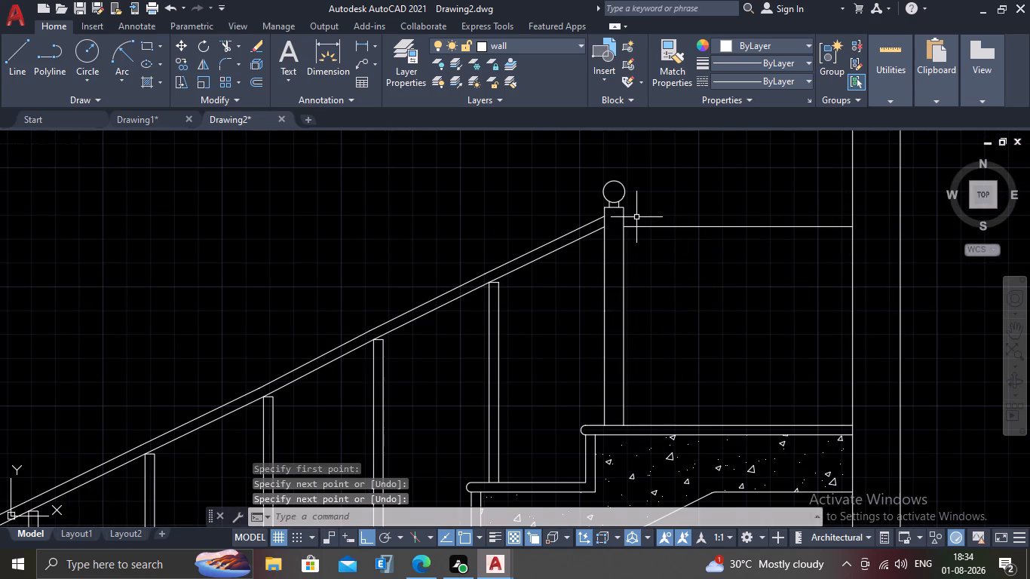
# Offset the horizontal landing rail line between the upper post and the wall 1" upward.
pyautogui.press('o')
pyautogui.press('Return')
pyautogui.write('1"')
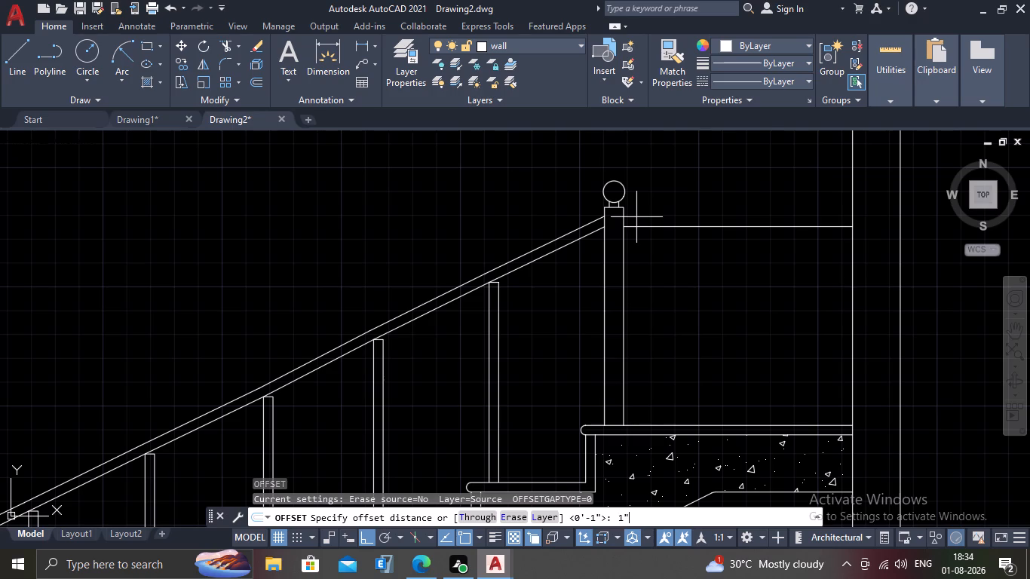
pyautogui.press('Return')
pyautogui.click(671, 225)
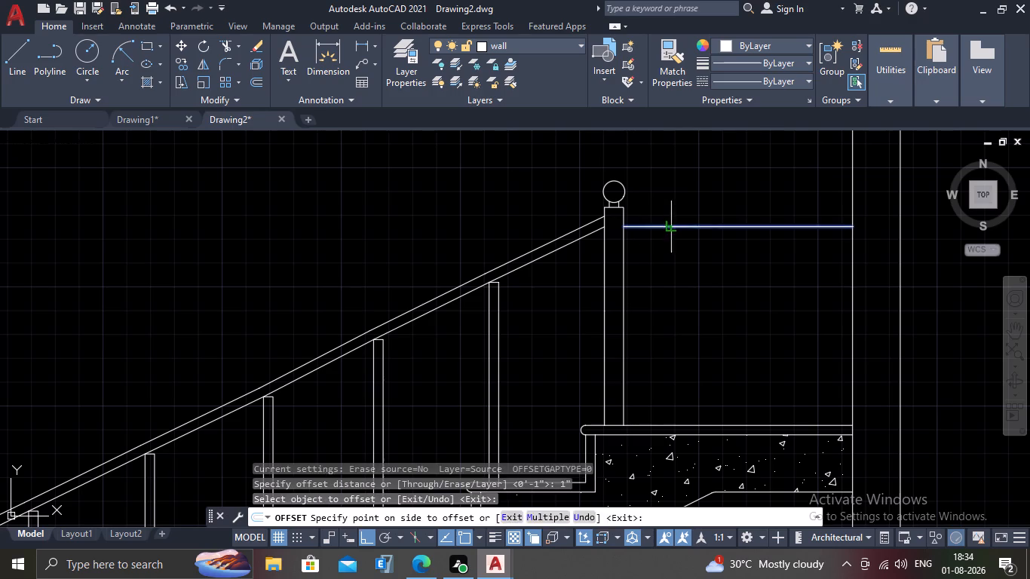
pyautogui.click(676, 207)
pyautogui.press('Escape')
# Examine the whole elevation below the plan, including the staircase, the hatched slab and the tall wall above it.
pyautogui.scroll(-2, 657, 243)
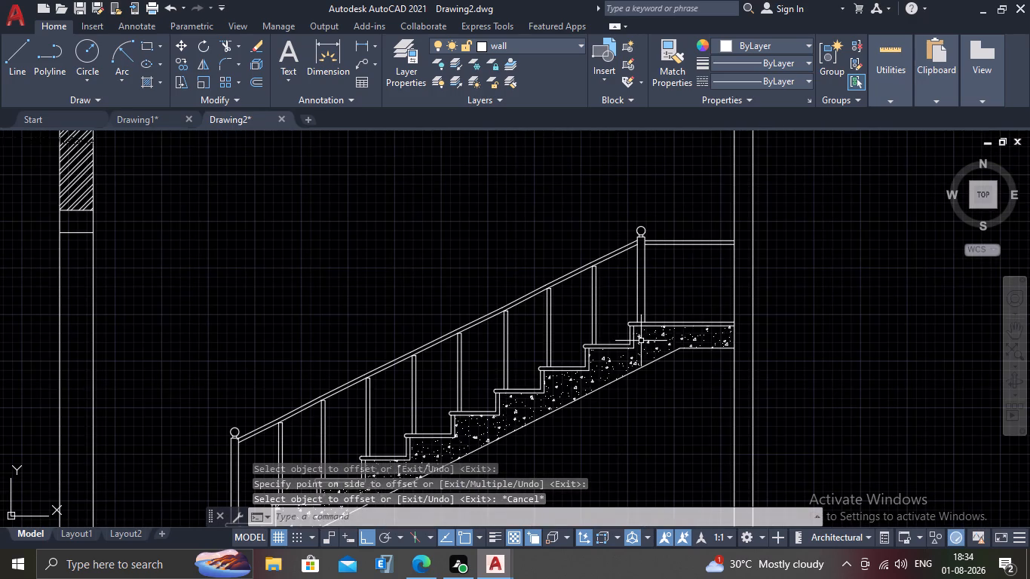
pyautogui.scroll(-4, 641, 336)
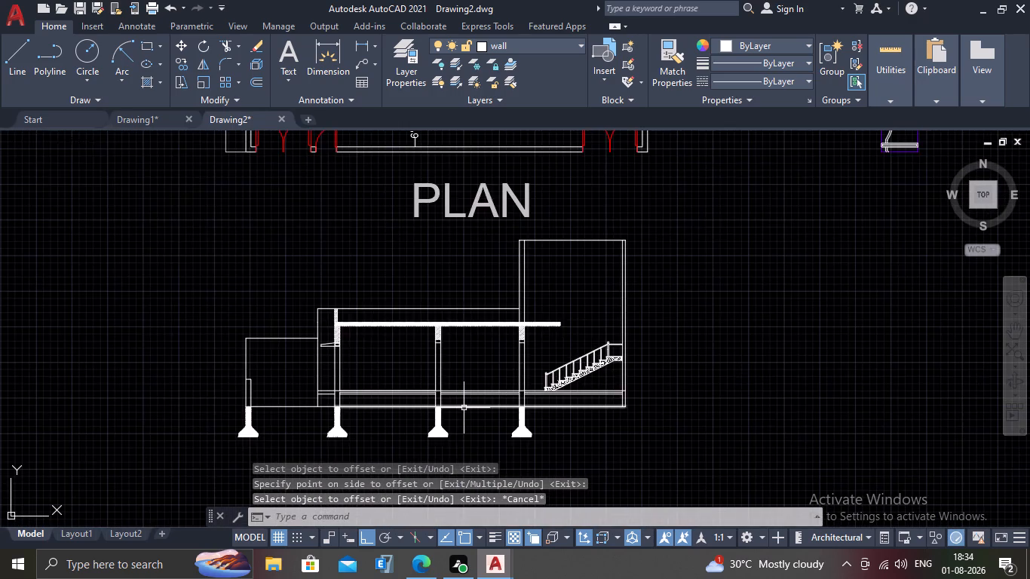
pyautogui.scroll(2, 464, 408)
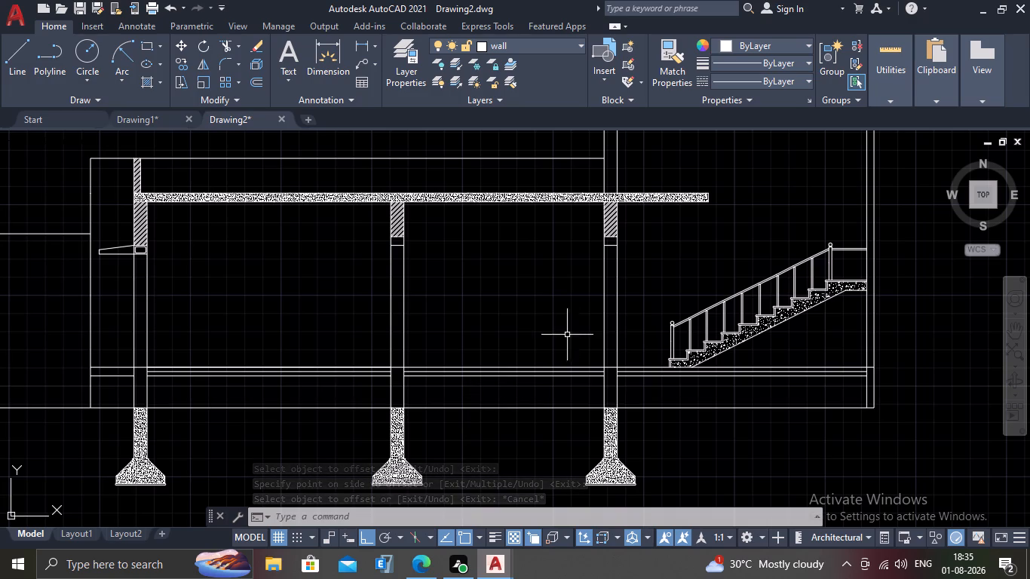
pyautogui.scroll(-1, 415, 363)
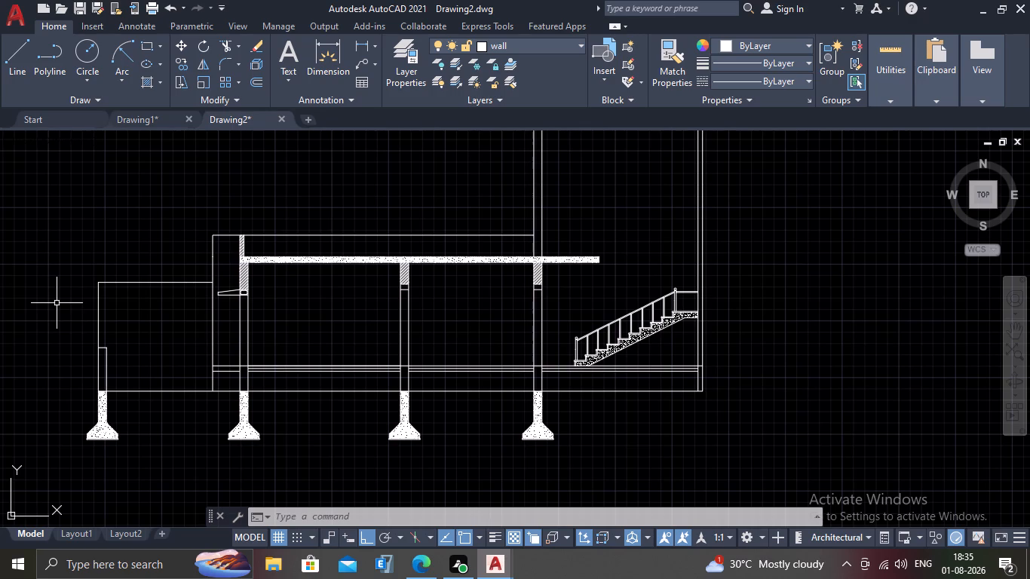
pyautogui.scroll(-2, 449, 395)
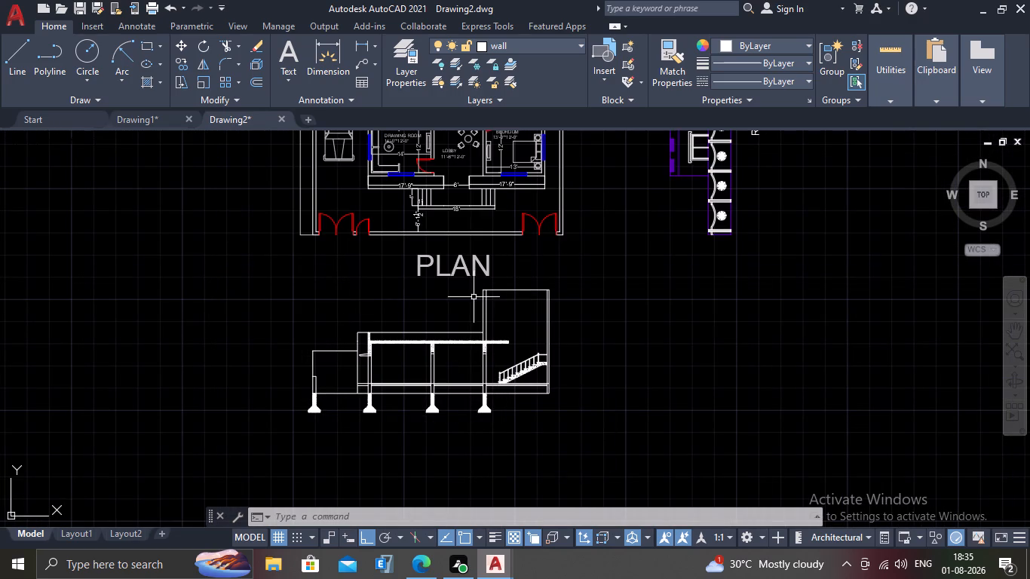
pyautogui.scroll(2, 474, 297)
pyautogui.moveTo(532, 366); pyautogui.dragTo(558, 320, button='middle')
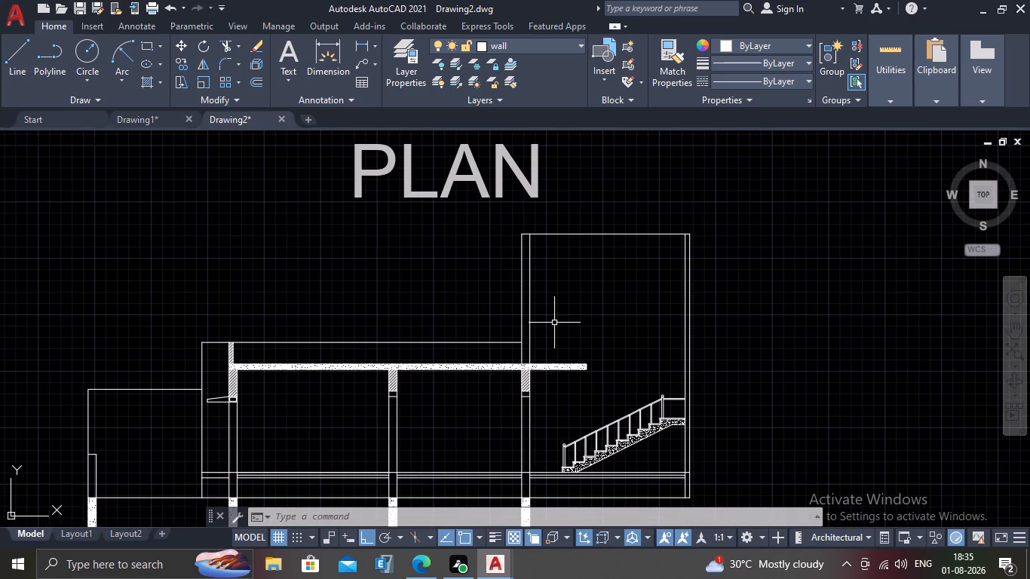
pyautogui.scroll(2, 540, 332)
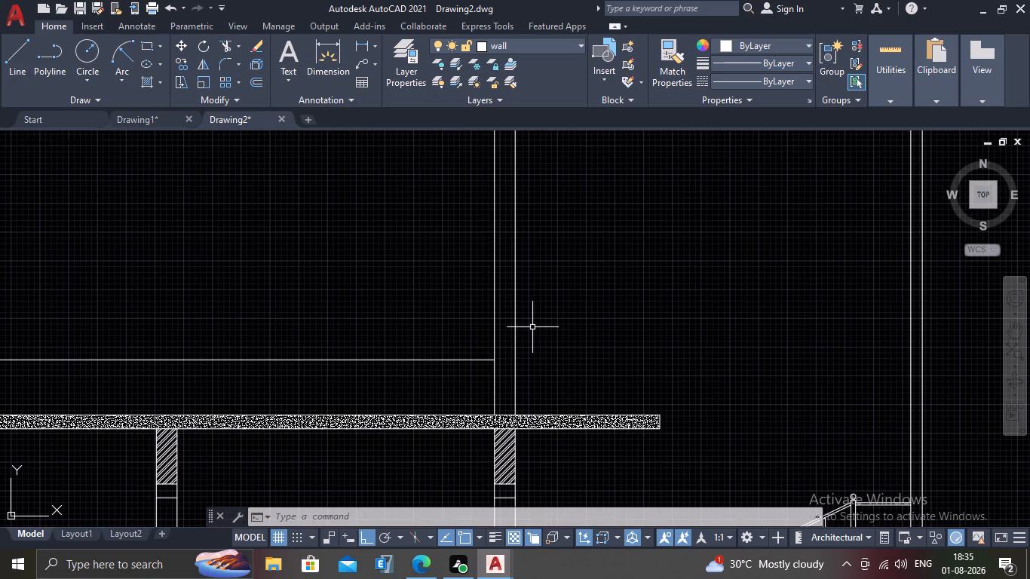
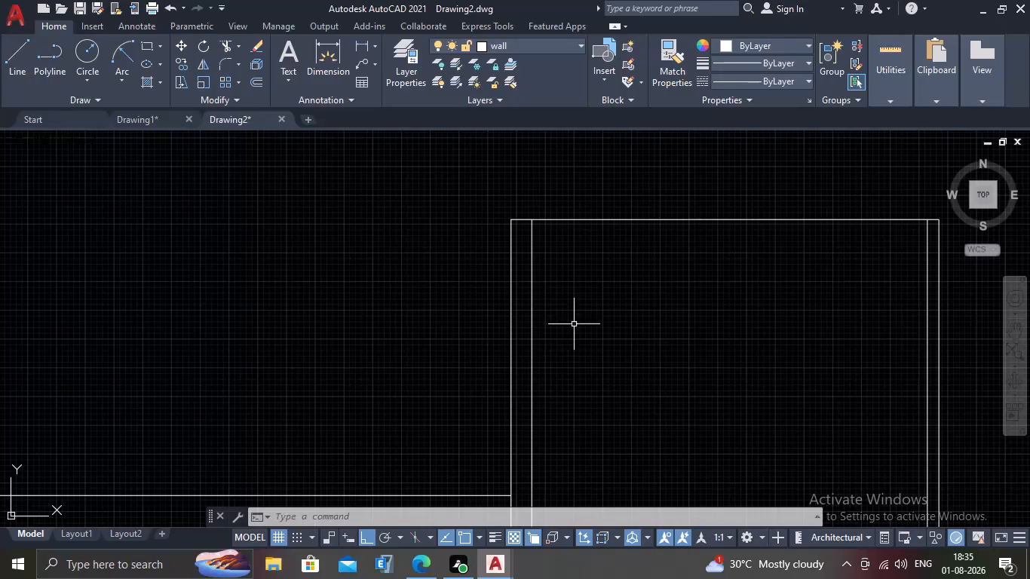
# Measure the thickness of the hatched concrete roof slab at its free end with an aligned dimension, without placing it.
pyautogui.scroll(-1, 563, 345)
pyautogui.scroll(1, 563, 345)
pyautogui.scroll(-1, 563, 345)
pyautogui.moveTo(550, 421); pyautogui.dragTo(532, 317, button='middle')
pyautogui.scroll(3, 633, 400)
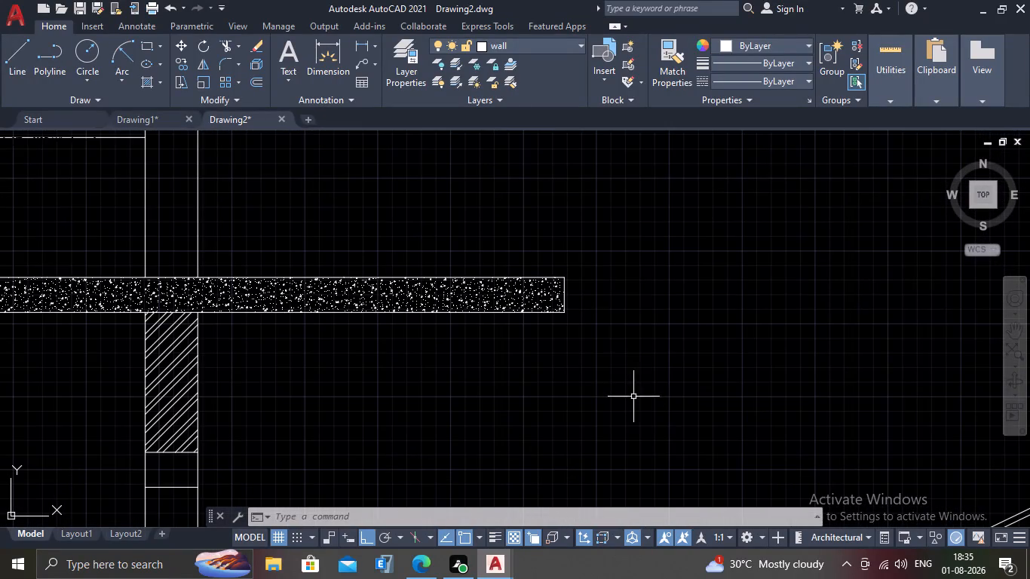
pyautogui.write('DAL')
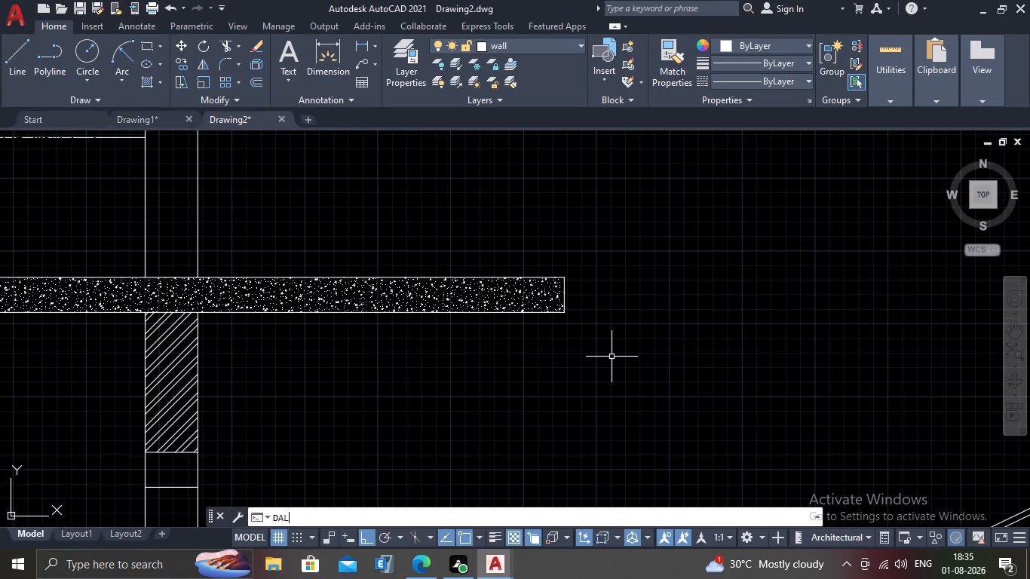
pyautogui.press('Return')
pyautogui.click(568, 277)
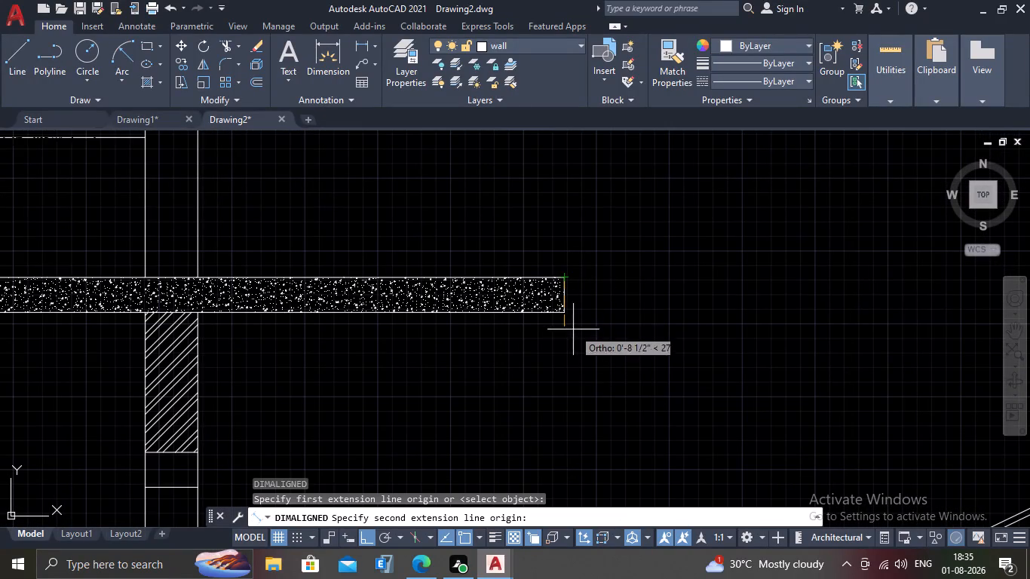
pyautogui.moveTo(566, 314); pyautogui.dragTo(572, 309)
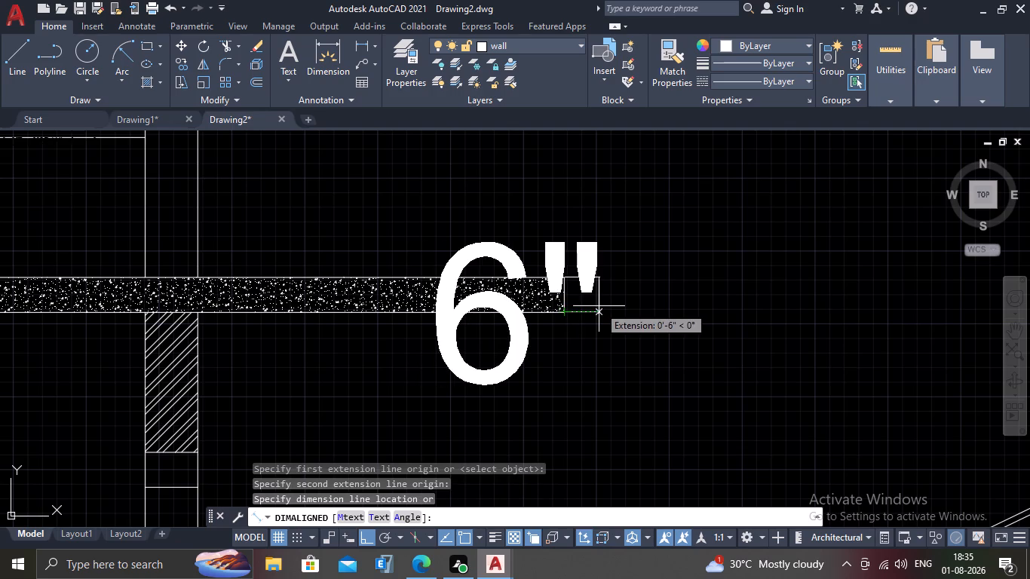
pyautogui.press('Escape')
# Offset the top line of the tall stair block 6" downward for its roof slab.
pyautogui.scroll(-3, 593, 308)
pyautogui.moveTo(547, 241); pyautogui.dragTo(546, 363, button='middle')
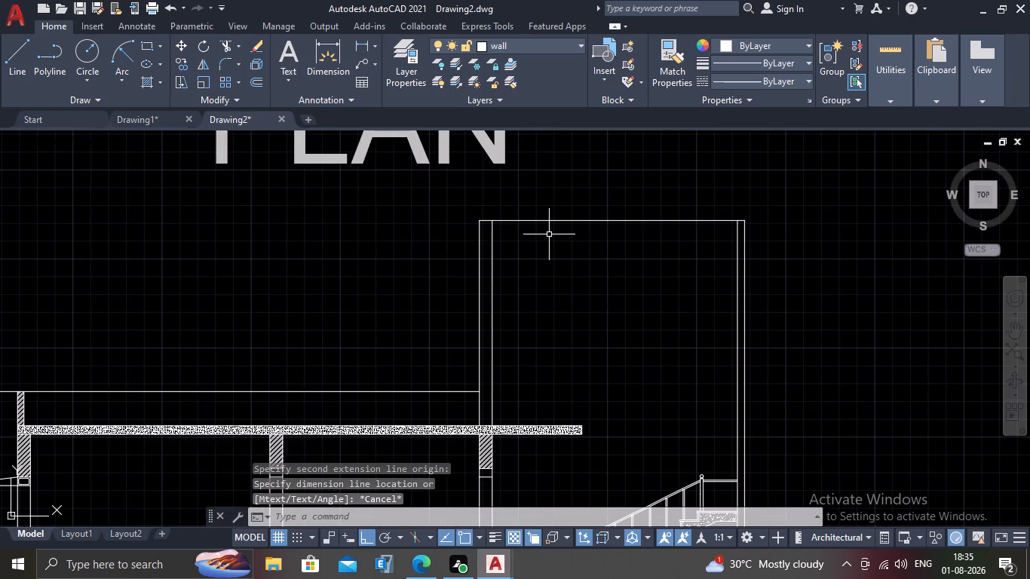
pyautogui.press('o')
pyautogui.press('Return')
pyautogui.press('6')
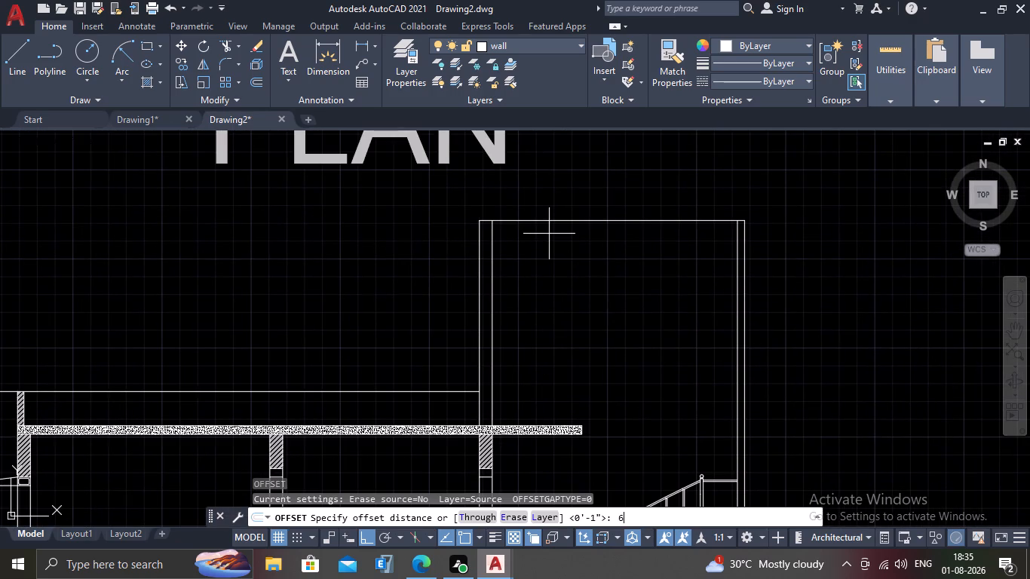
pyautogui.hotkey('shift', '"')
pyautogui.press('Return')
pyautogui.click(556, 221)
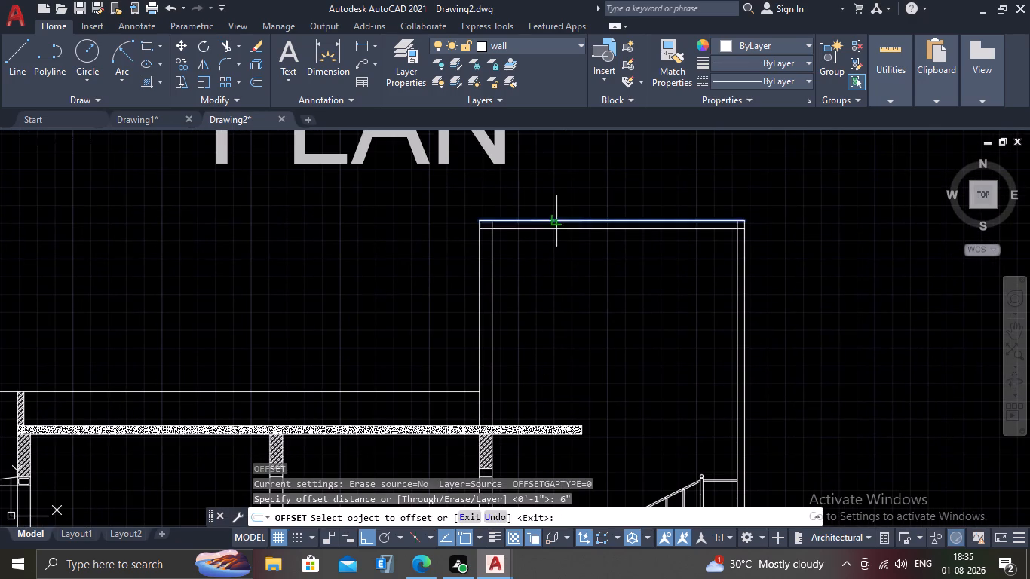
pyautogui.moveTo(556, 244); pyautogui.dragTo(555, 270)
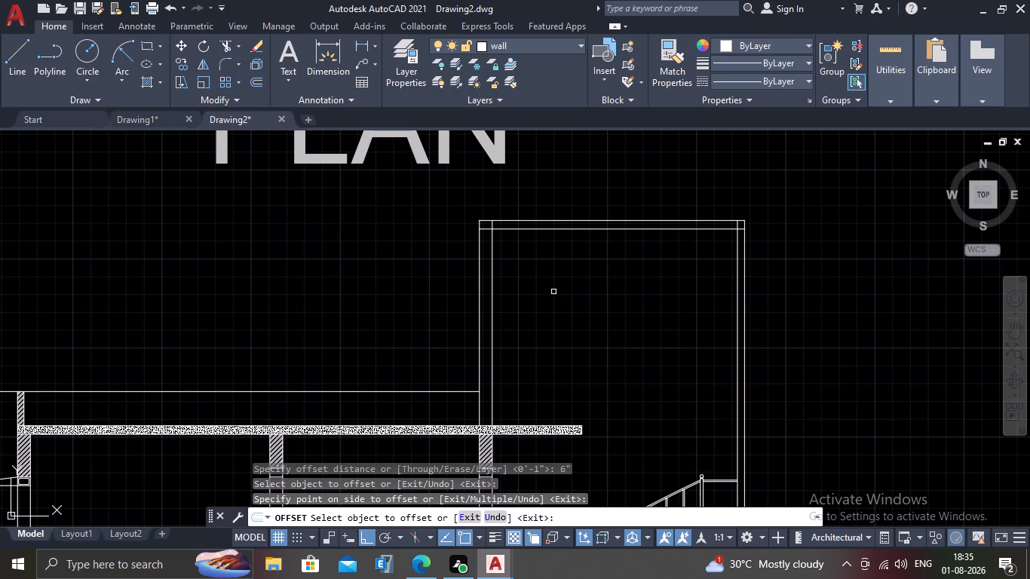
pyautogui.press('Escape')
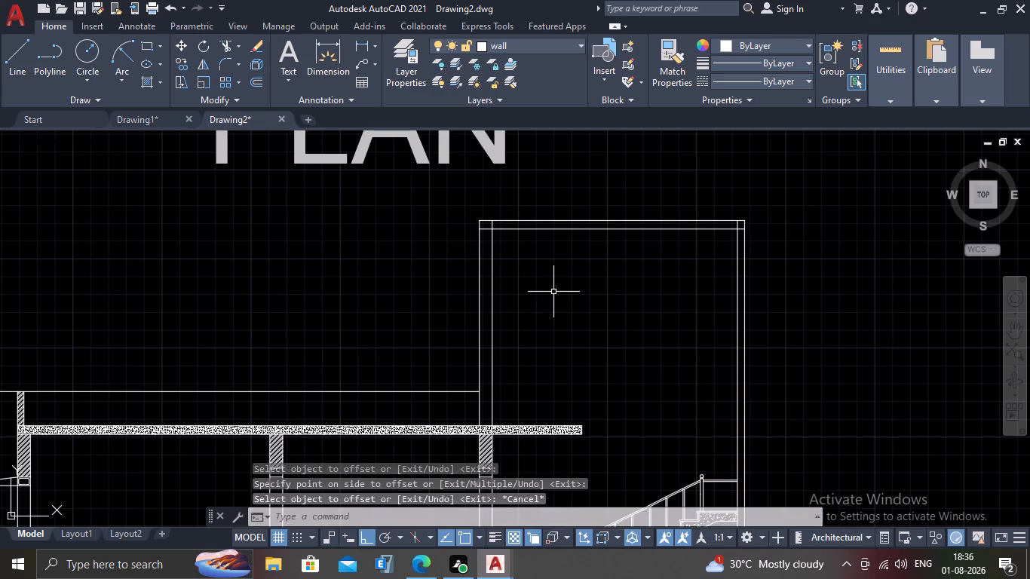
# Measure the hatched wall height between the lower roof slab and the lintel beside the sunshade, without placing the dimension.
pyautogui.scroll(-3, 553, 292)
pyautogui.scroll(2, 406, 371)
pyautogui.scroll(2, 458, 278)
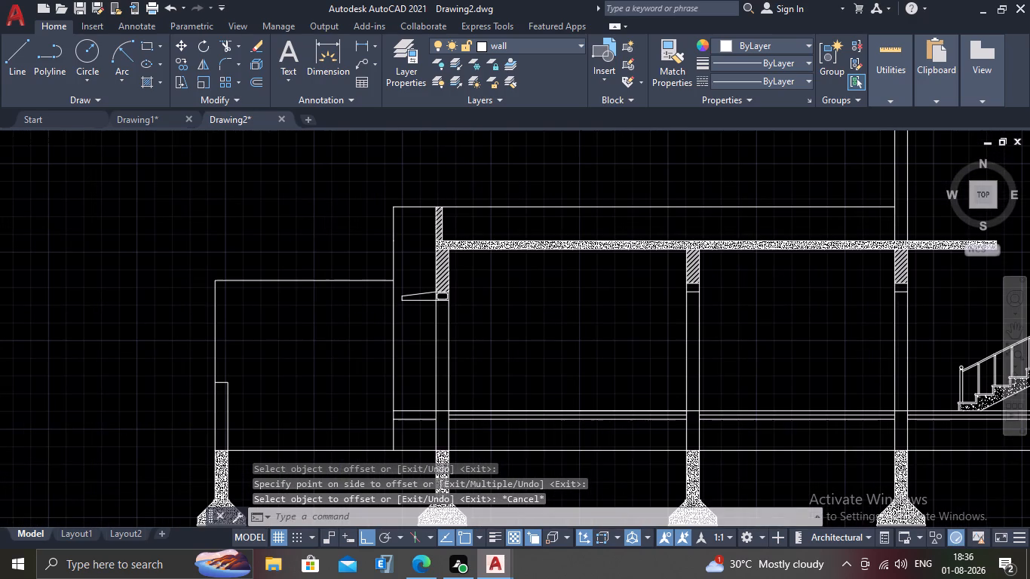
pyautogui.write('DAL')
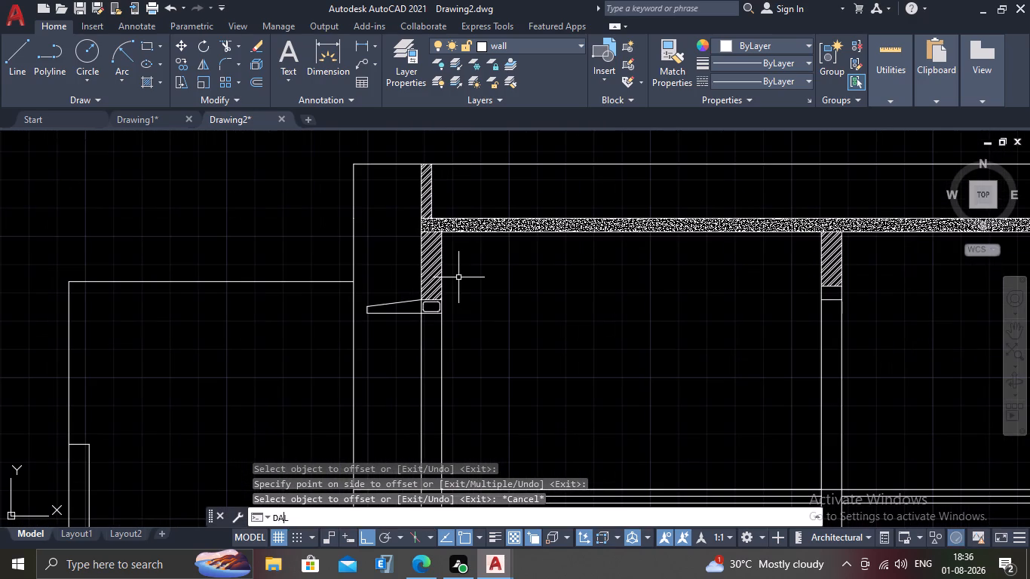
pyautogui.press('Return')
pyautogui.scroll(1, 452, 254)
pyautogui.click(436, 214)
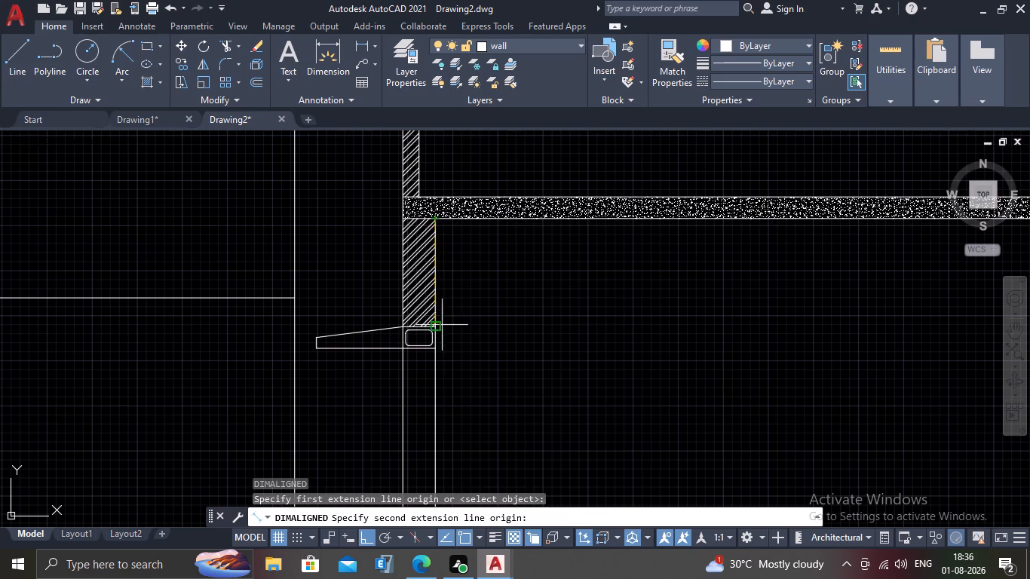
pyautogui.click(437, 327)
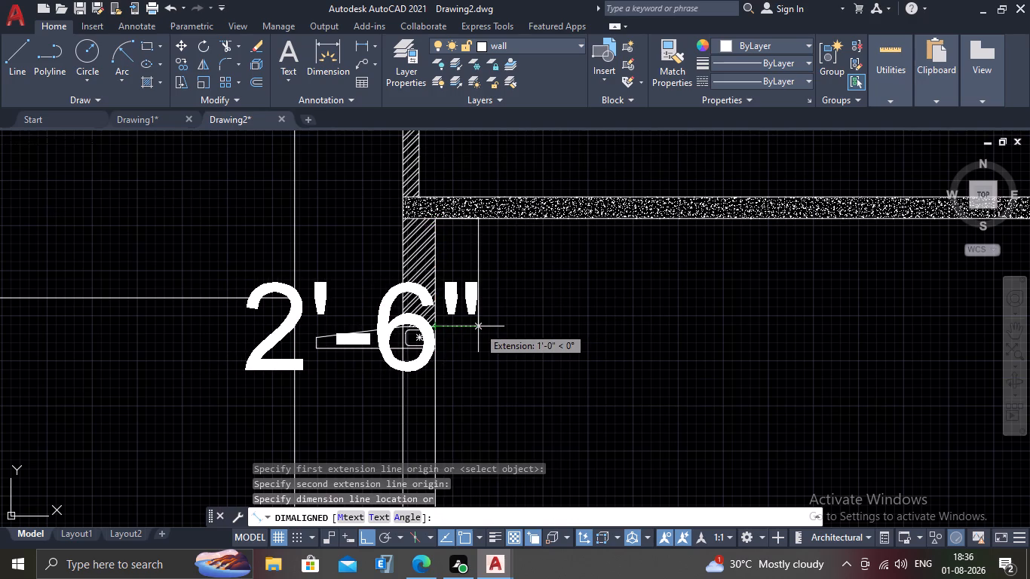
pyautogui.press('Escape')
# Offset the underside line of the stair block's roof slab 2'6" downward to mark the lintel top.
pyautogui.scroll(-5, 478, 326)
pyautogui.scroll(2, 589, 283)
pyautogui.moveTo(662, 274); pyautogui.dragTo(641, 282, button='middle')
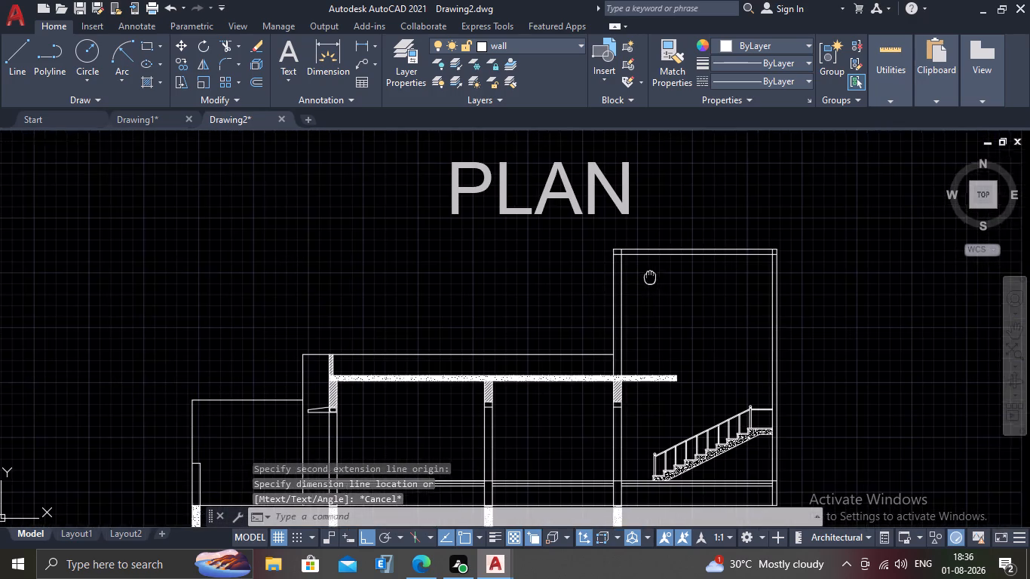
pyautogui.moveTo(641, 282); pyautogui.dragTo(638, 283, button='middle')
pyautogui.scroll(2, 635, 283)
pyautogui.press('o')
pyautogui.press('Return')
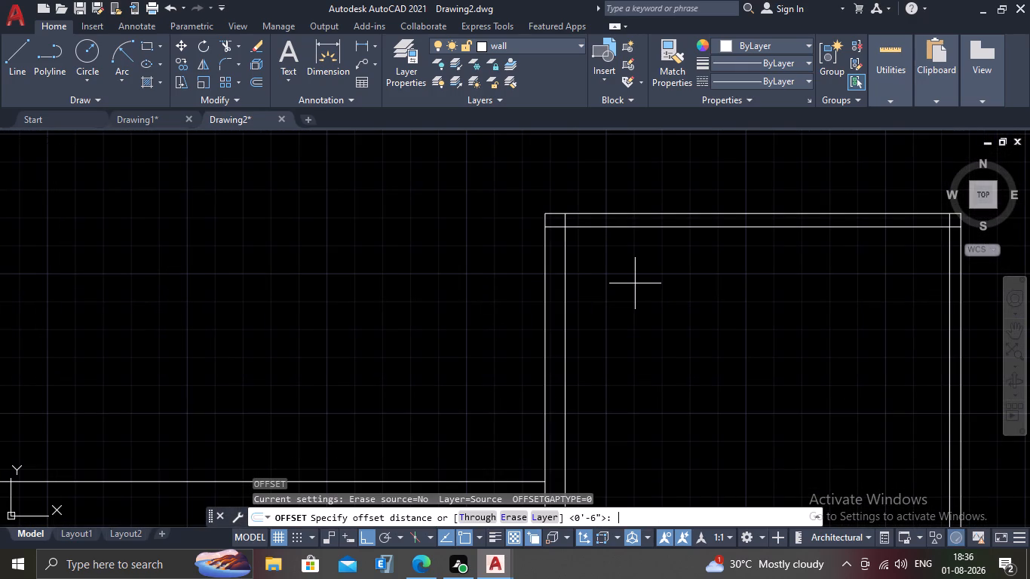
pyautogui.write('2\'6"')
pyautogui.press('Return')
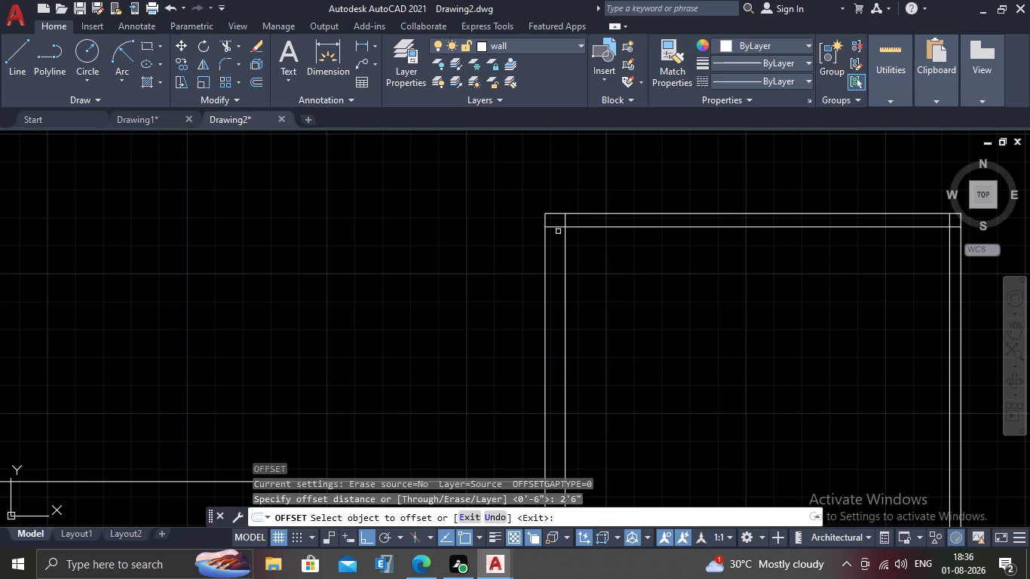
pyautogui.click(558, 228)
pyautogui.click(552, 263)
pyautogui.press('Escape')
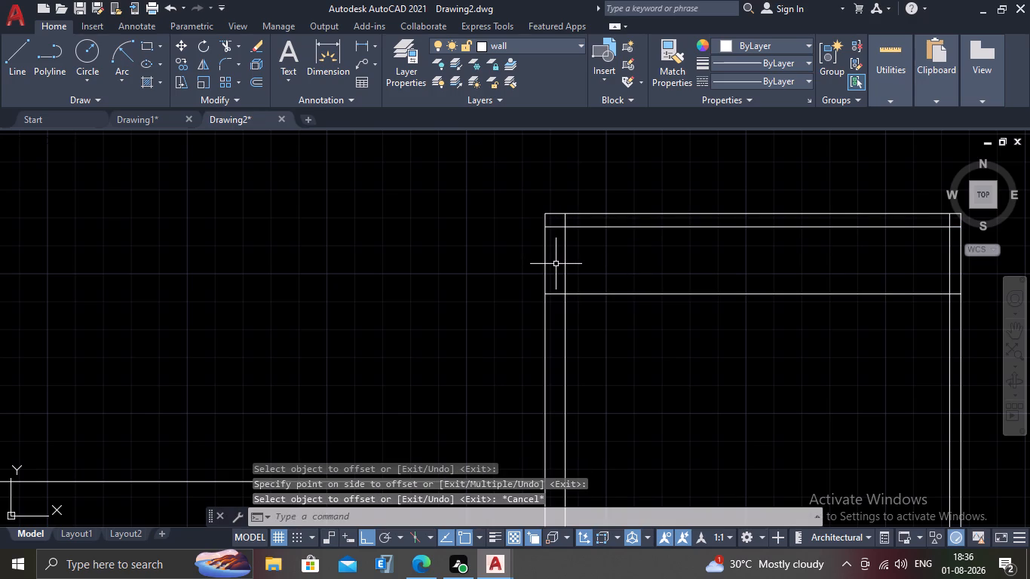
# Trim the new lintel-level line between the stair block's two walls, keeping only the pieces within the wall thicknesses.
pyautogui.write('TR')
pyautogui.press('Return')
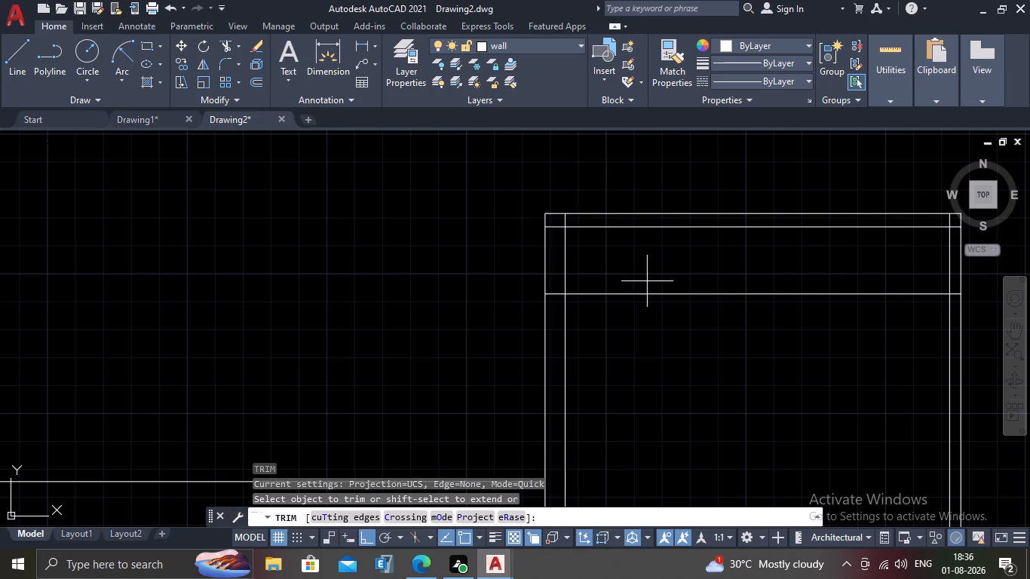
pyautogui.click(647, 281)
pyautogui.click(641, 330)
pyautogui.press('Escape')
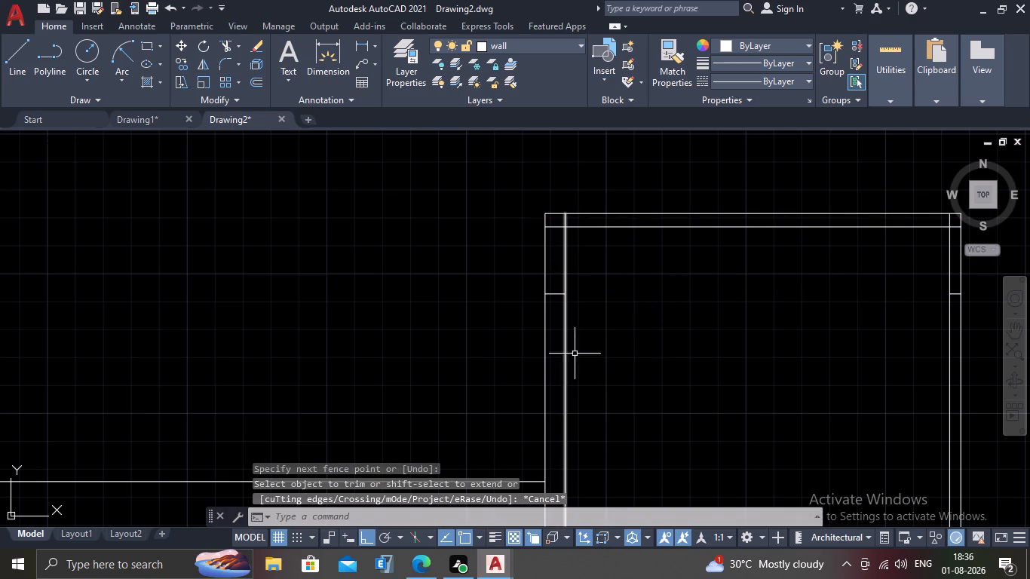
# Offset the short lintel-top line in the stair block's left wall 6" downward to form the lintel.
pyautogui.scroll(1, 562, 323)
pyautogui.press('o')
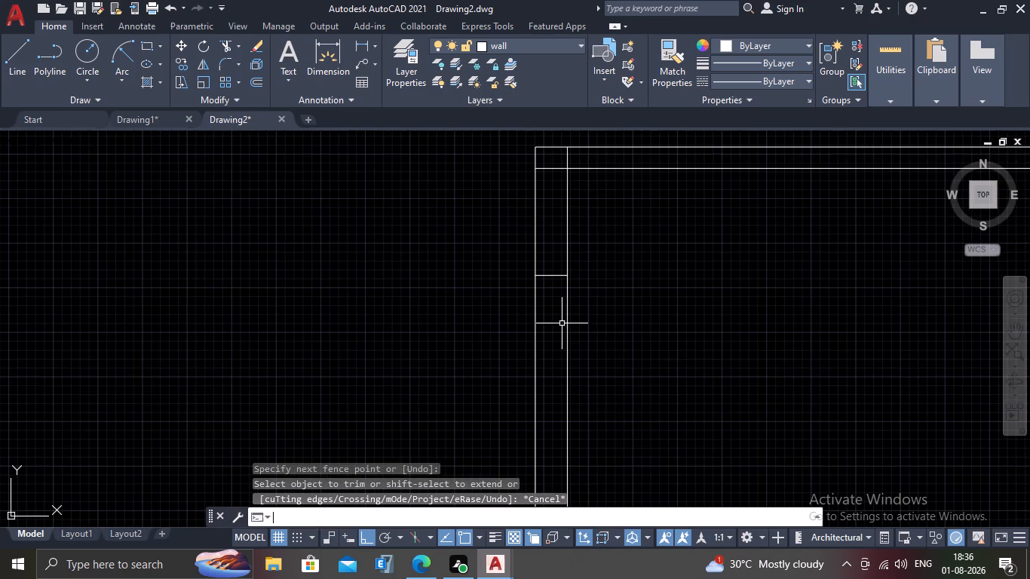
pyautogui.press('Return')
pyautogui.press('6')
pyautogui.hotkey('shift', '"')
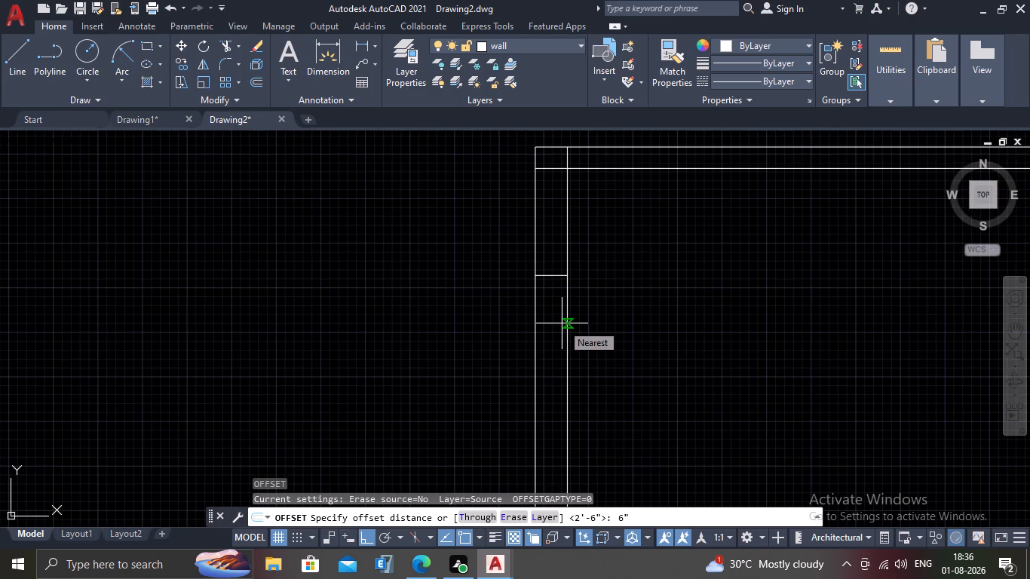
pyautogui.press('Return')
pyautogui.click(553, 274)
pyautogui.moveTo(547, 320); pyautogui.dragTo(547, 335)
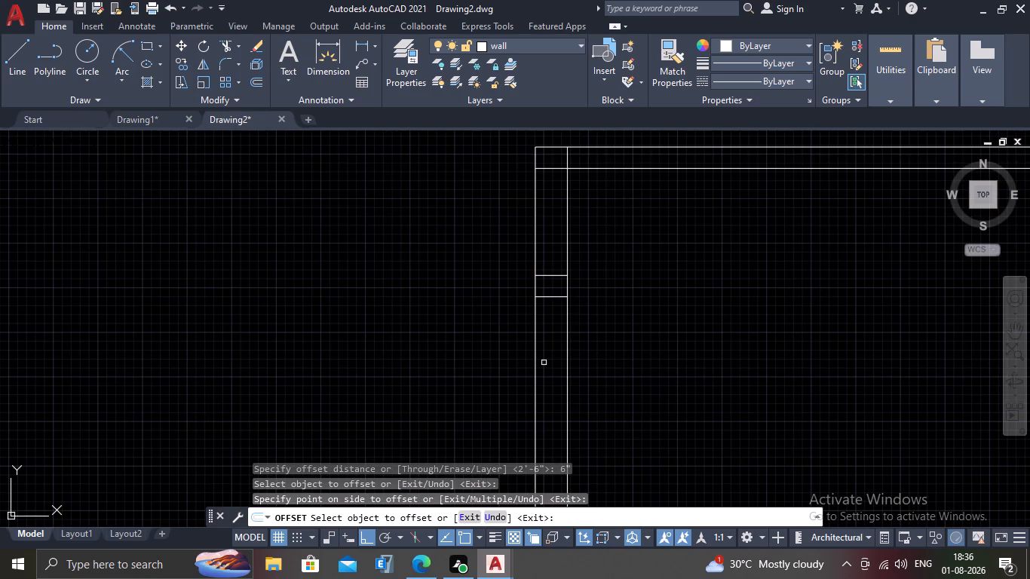
pyautogui.press('Escape')
# Draw a sunshade outward from the lintel's bottom outer corner: 2' horizontal, 3" up, and a sloping line to the lintel's top corner.
pyautogui.press('l')
pyautogui.press('Return')
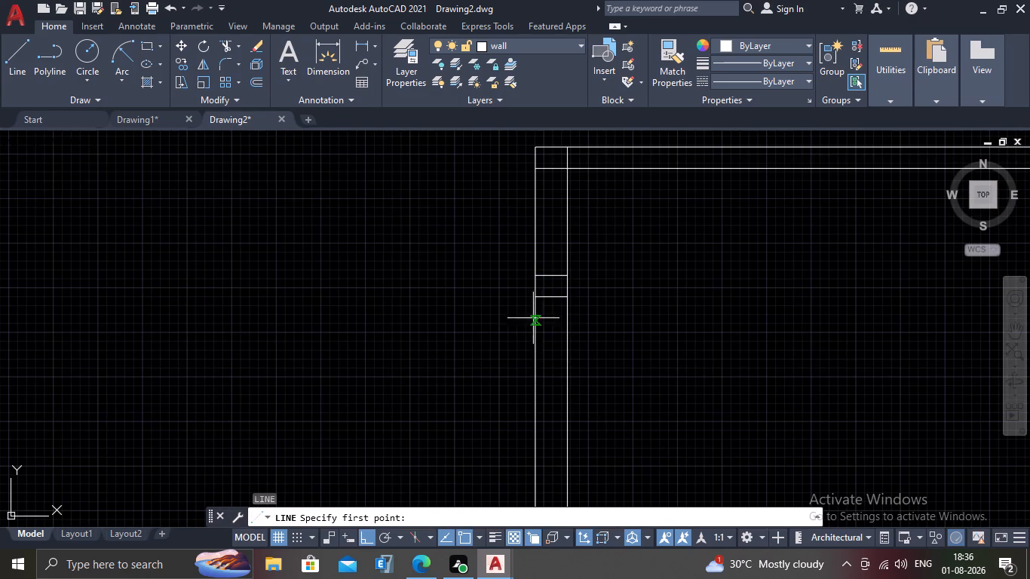
pyautogui.scroll(1, 541, 293)
pyautogui.click(529, 299)
pyautogui.press('2')
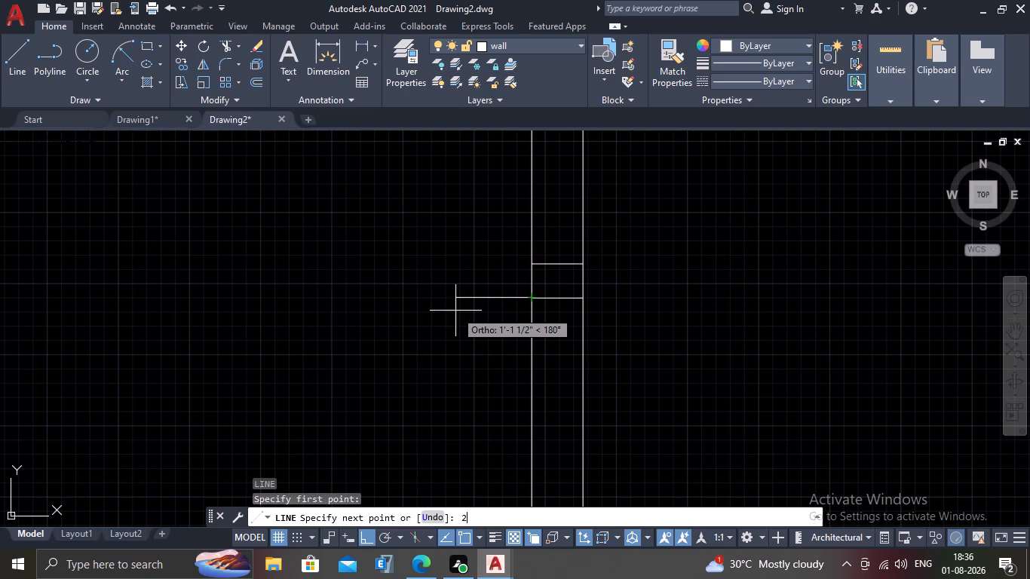
pyautogui.press("'")
pyautogui.press('Return')
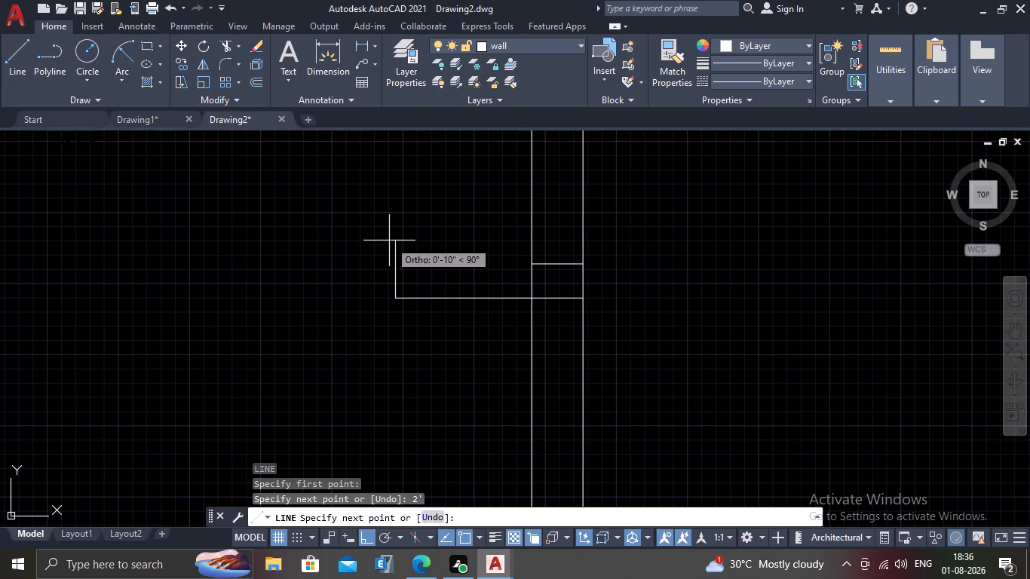
pyautogui.write('3"')
pyautogui.press('Return')
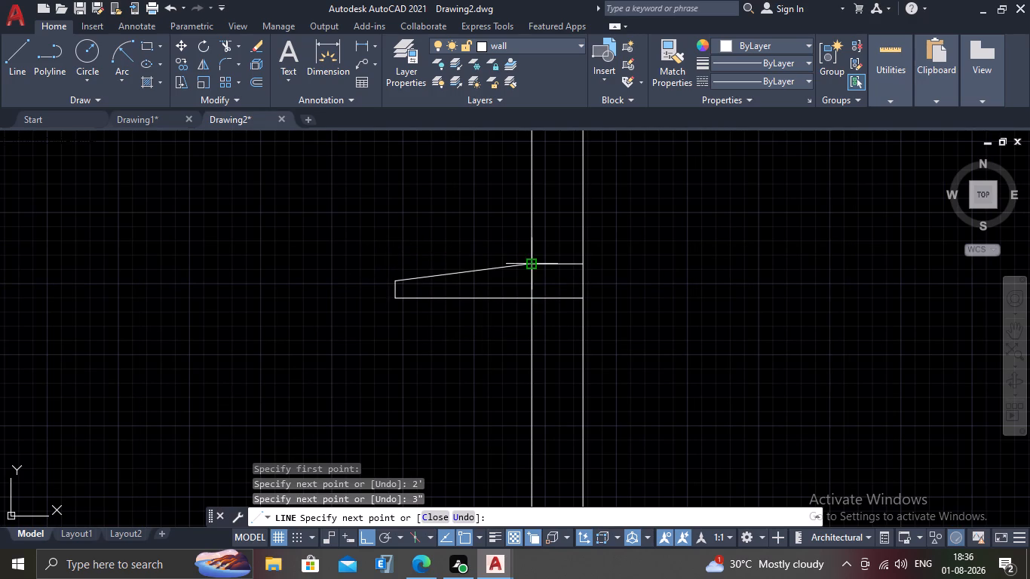
pyautogui.click(536, 265)
pyautogui.press('Escape')
# Trim both inner wall lines inside the stair block's roof slab and remove the leftover lintel line across its right wall.
pyautogui.scroll(-2, 489, 379)
pyautogui.scroll(2, 512, 349)
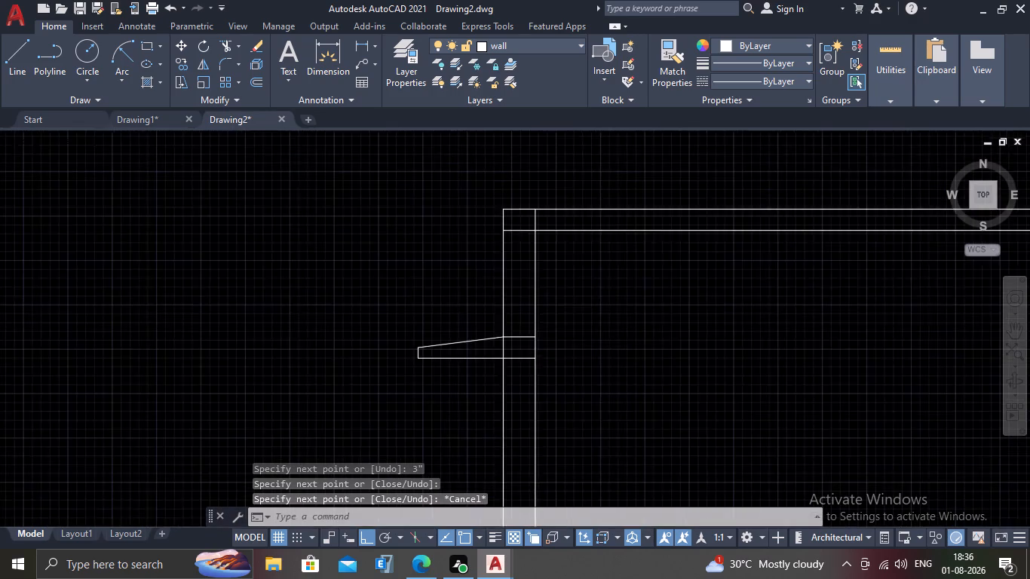
pyautogui.scroll(-5, 510, 350)
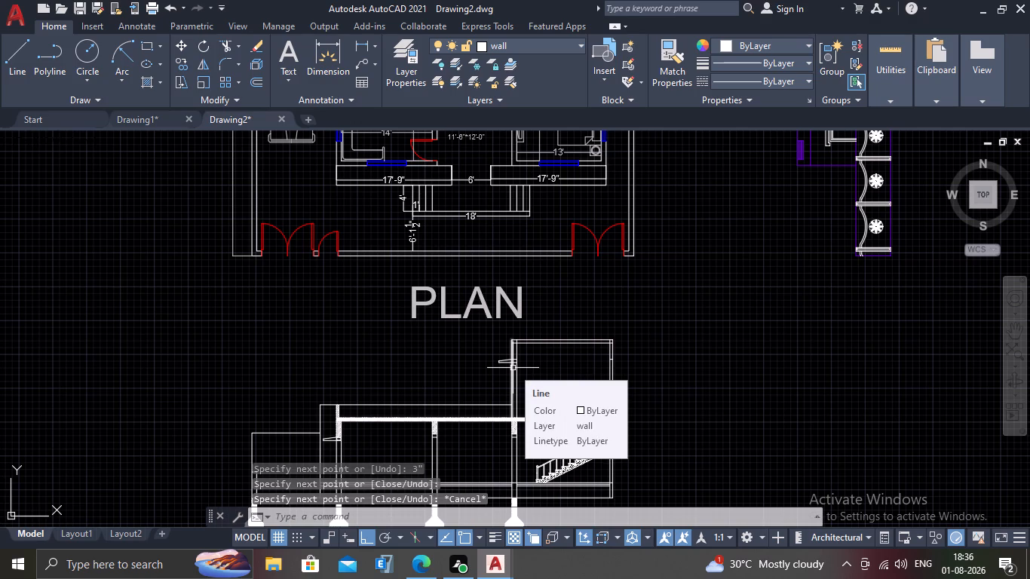
pyautogui.scroll(3, 608, 376)
pyautogui.write('TR')
pyautogui.press('Return')
pyautogui.scroll(-1, 629, 240)
pyautogui.scroll(1, 629, 240)
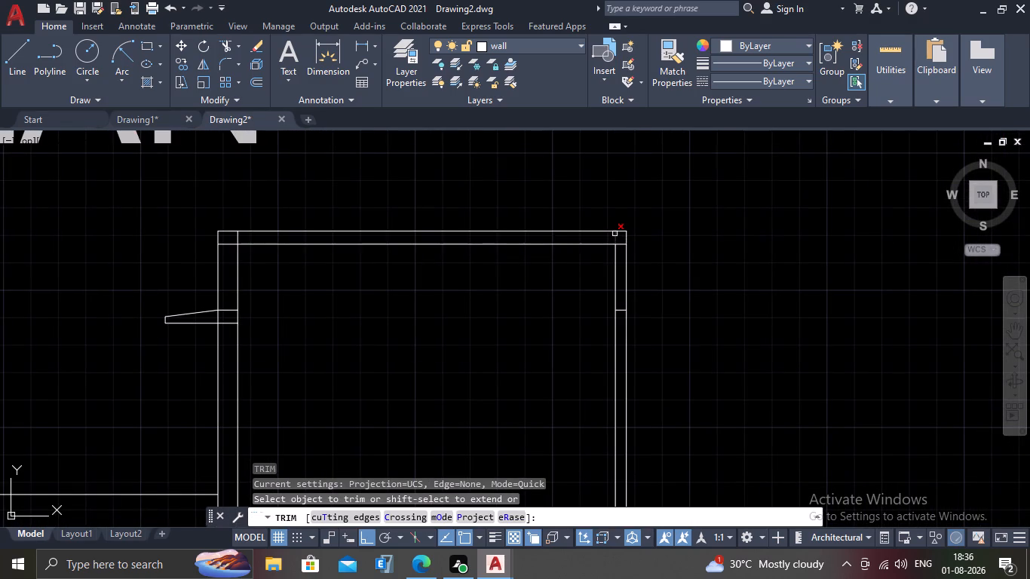
pyautogui.scroll(2, 615, 234)
pyautogui.click(620, 245)
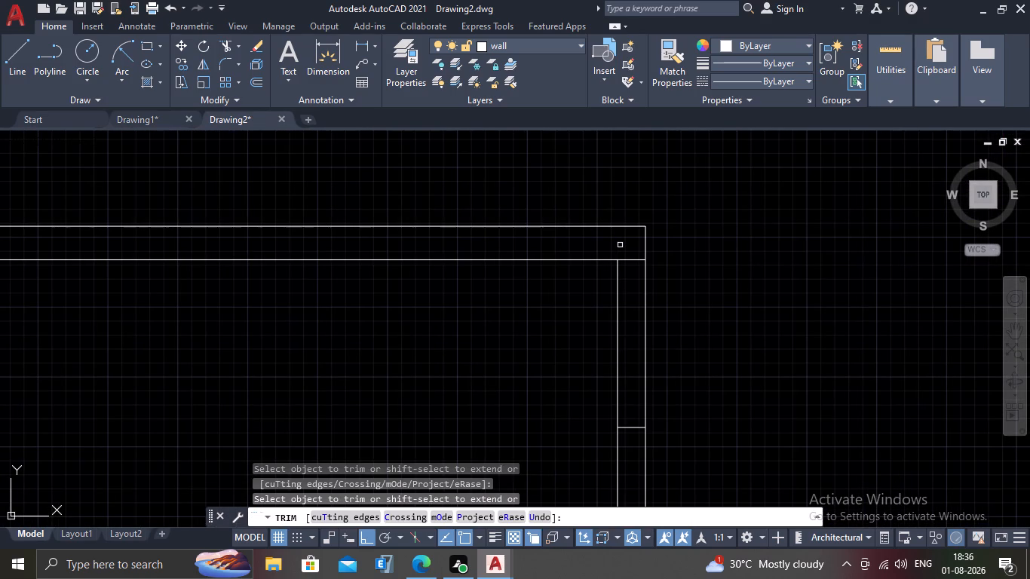
pyautogui.click(631, 426)
pyautogui.scroll(-2, 566, 241)
pyautogui.scroll(3, 170, 245)
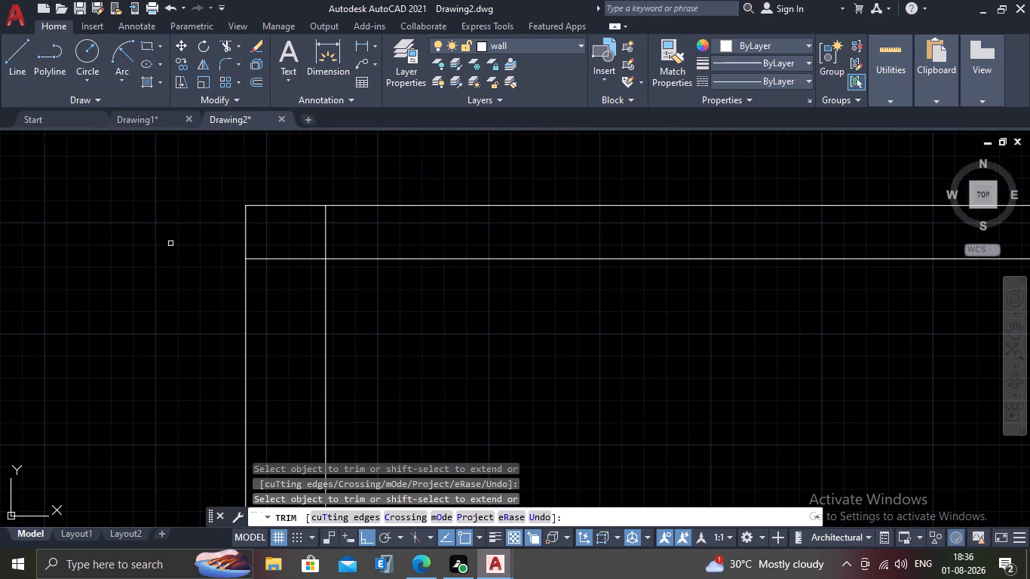
pyautogui.scroll(3, 280, 227)
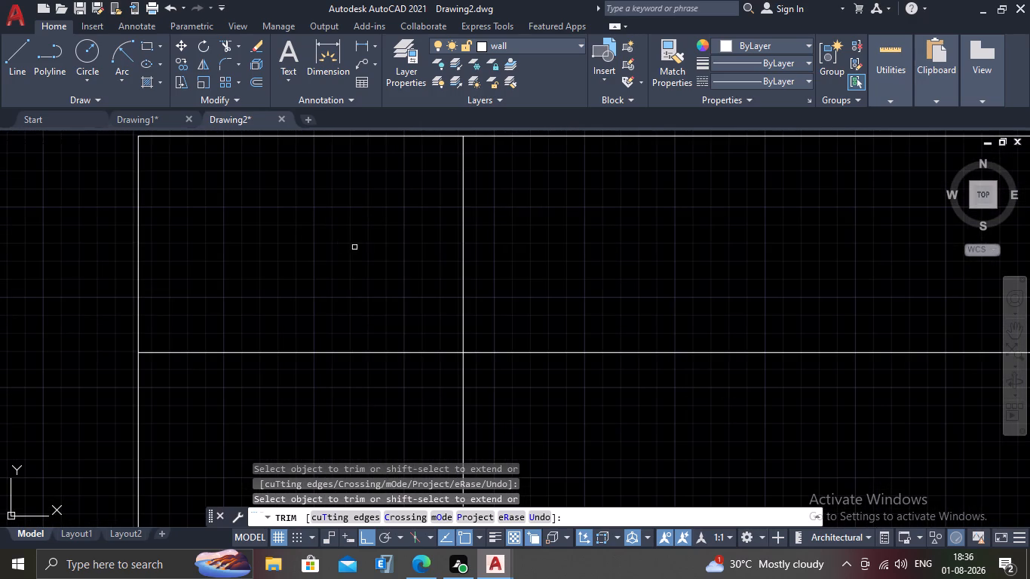
pyautogui.click(510, 245)
pyautogui.click(363, 244)
# Examine the section's lower storey, existing sunshade and front wall, and end the Trim command.
pyautogui.scroll(-4, 344, 250)
pyautogui.scroll(-3, 326, 315)
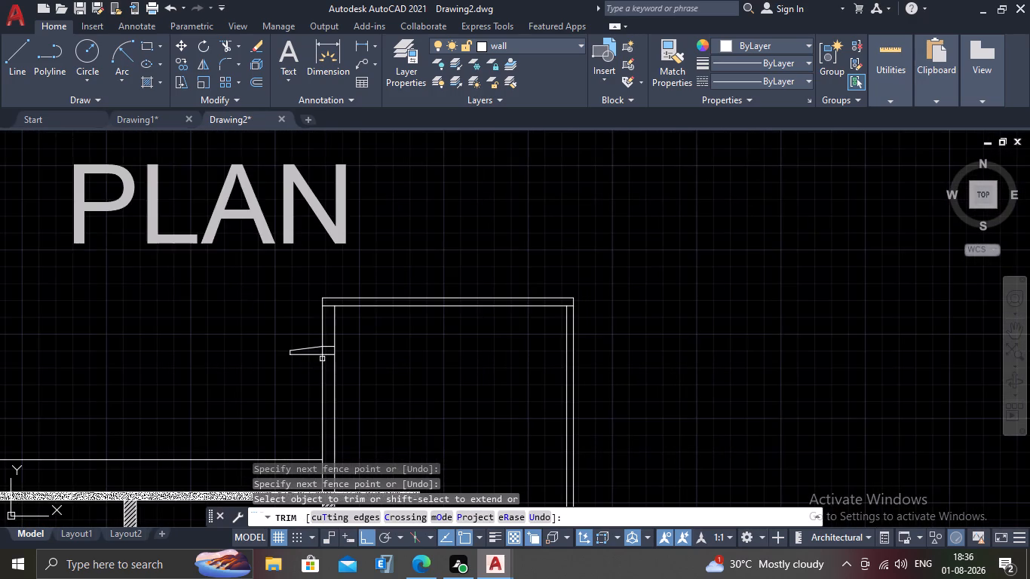
pyautogui.moveTo(324, 383); pyautogui.dragTo(351, 303, button='middle')
pyautogui.scroll(-3, 371, 247)
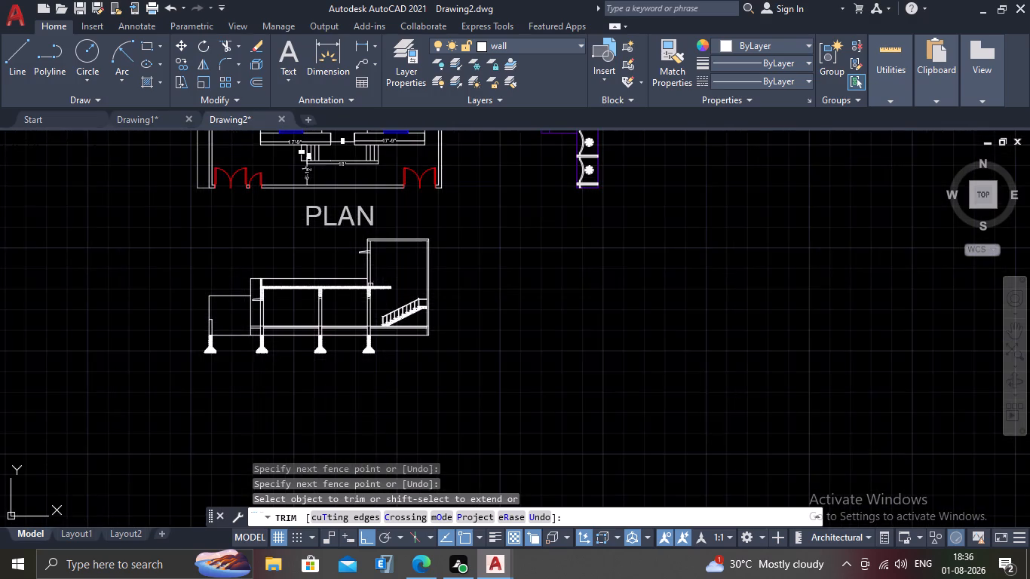
pyautogui.moveTo(362, 296); pyautogui.dragTo(415, 267, button='middle')
pyautogui.scroll(2, 335, 285)
pyautogui.scroll(-1, 335, 285)
pyautogui.scroll(3, 293, 256)
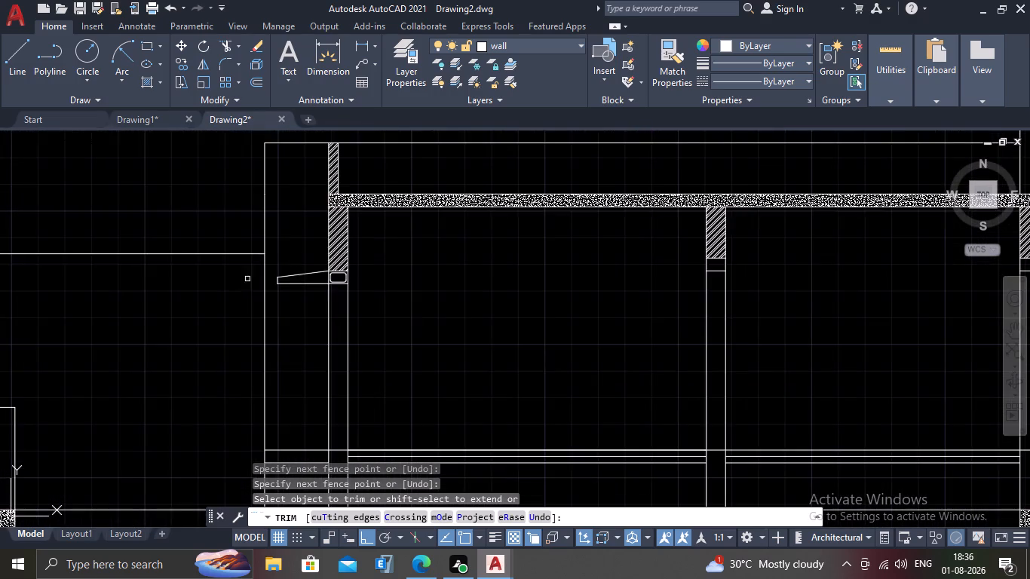
pyautogui.moveTo(232, 286); pyautogui.dragTo(341, 242, button='middle')
pyautogui.scroll(-2, 299, 265)
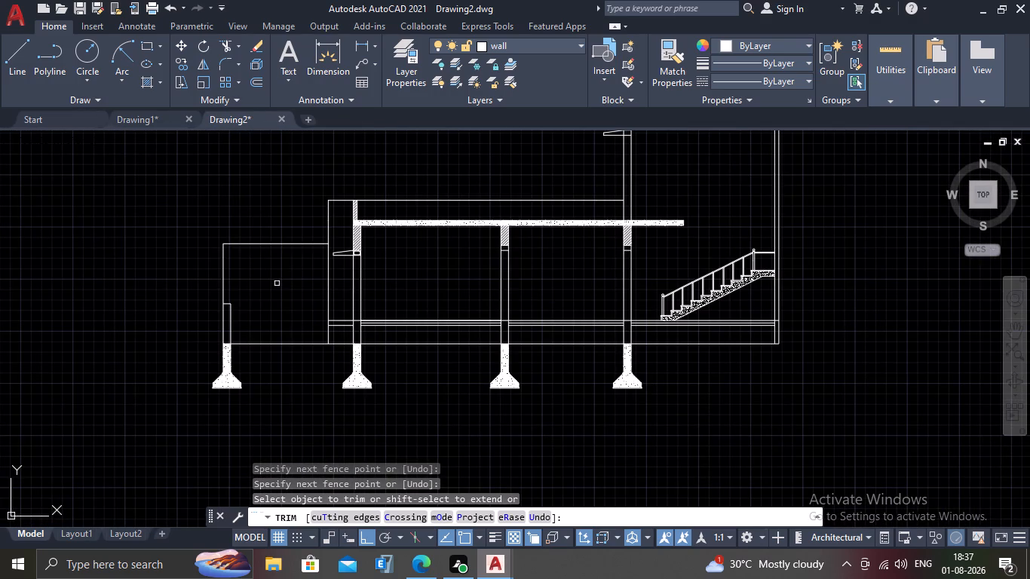
pyautogui.press('Escape')
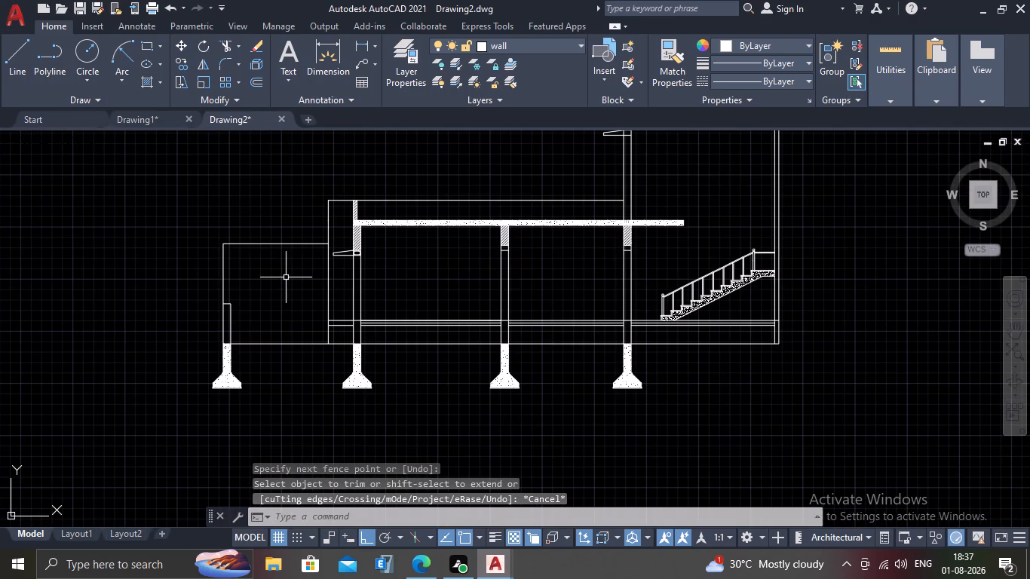
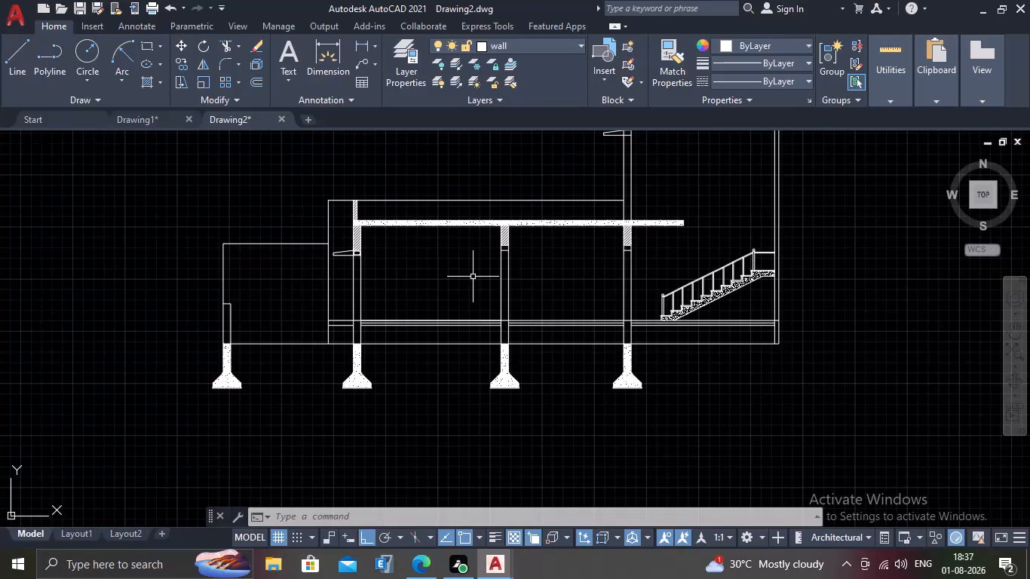
# Place a Door Elevation - Imperial block from the tool palettes in the empty space left of the section.
pyautogui.scroll(-1, 495, 273)
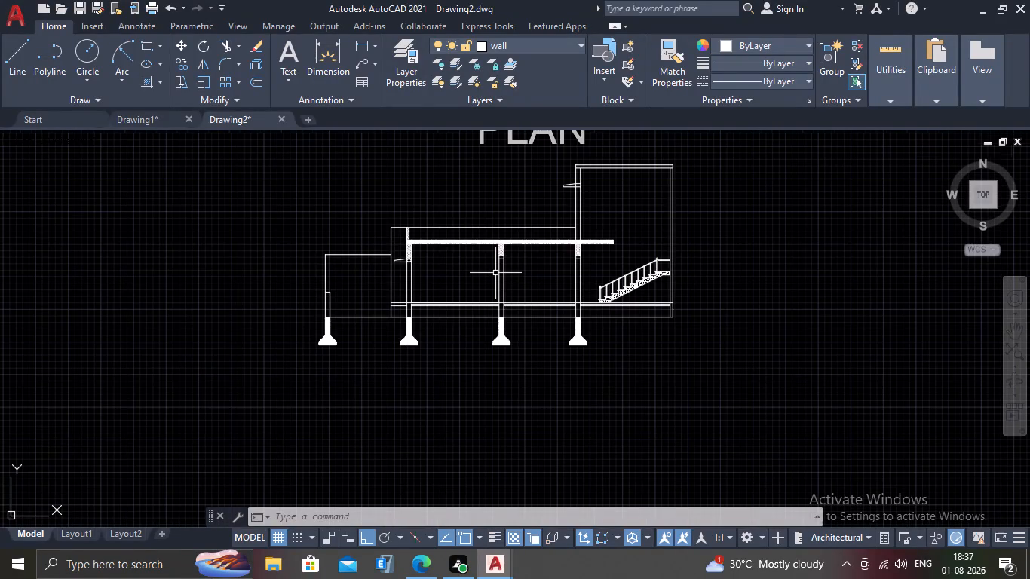
pyautogui.hotkey('ctrl', '3')
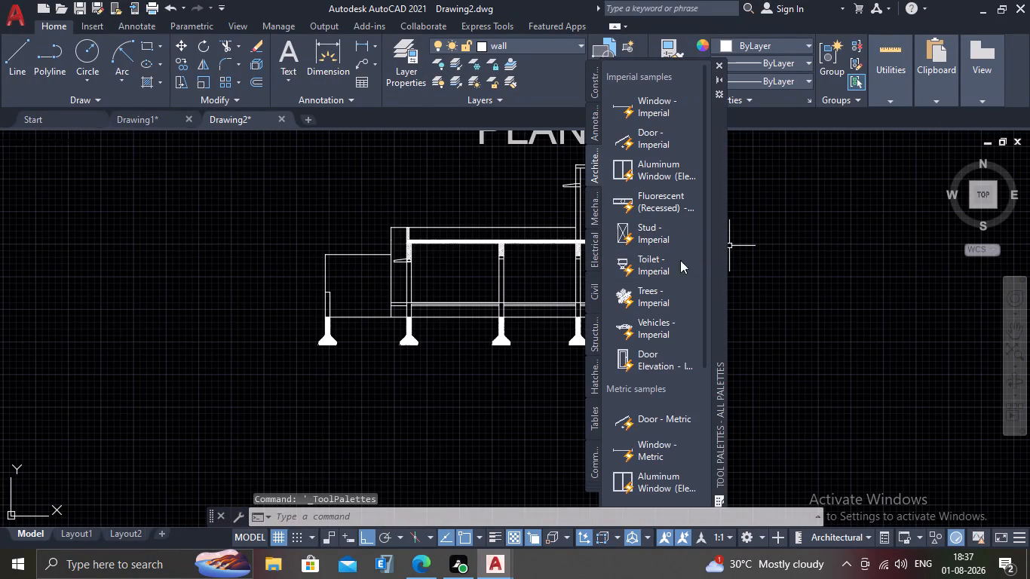
pyautogui.click(621, 355)
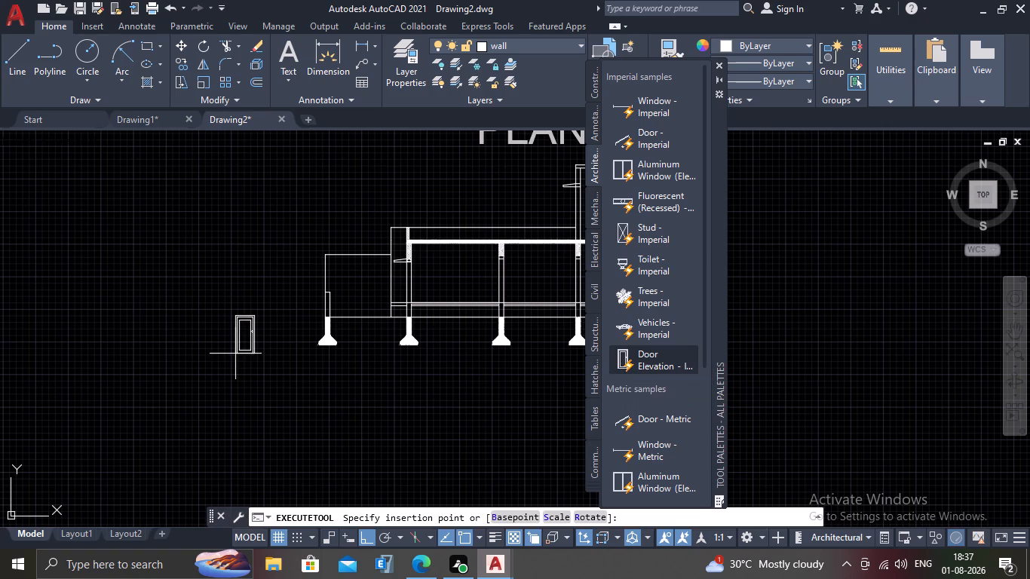
pyautogui.click(227, 354)
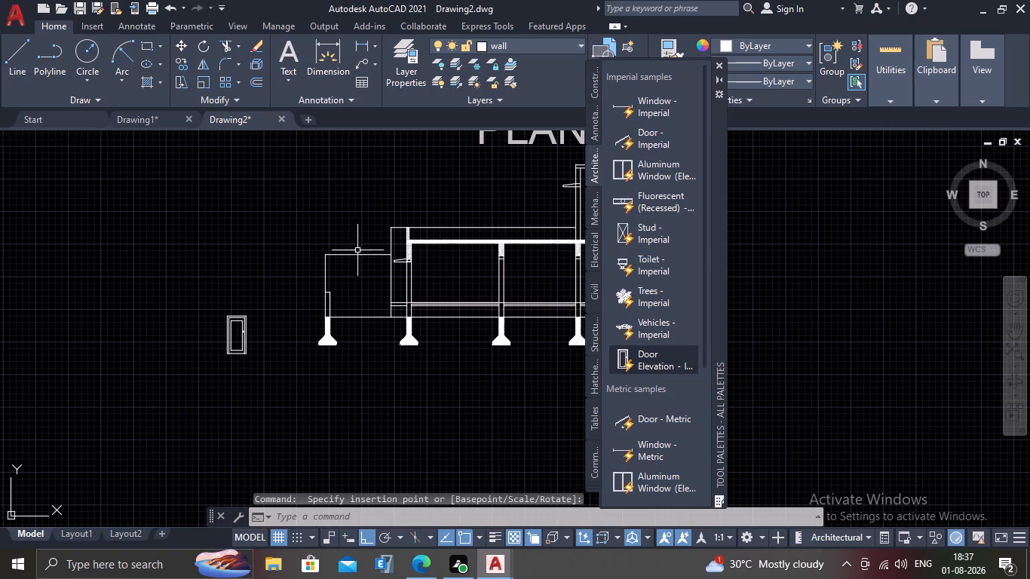
# Place an Aluminum Window (Elevation) - Imperial block left of the door block and close the tool palettes.
pyautogui.click(621, 174)
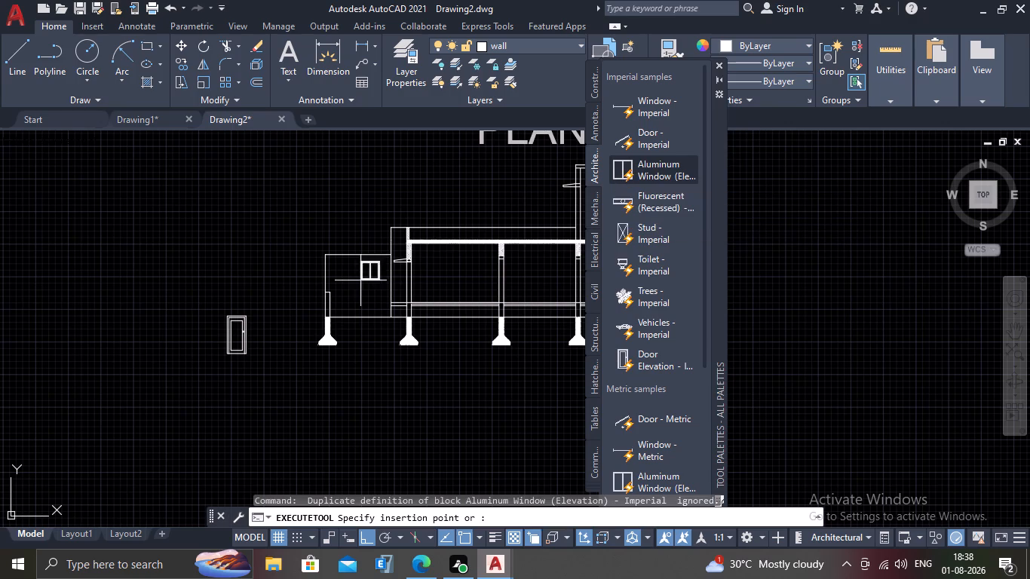
pyautogui.click(120, 311)
pyautogui.press('Escape')
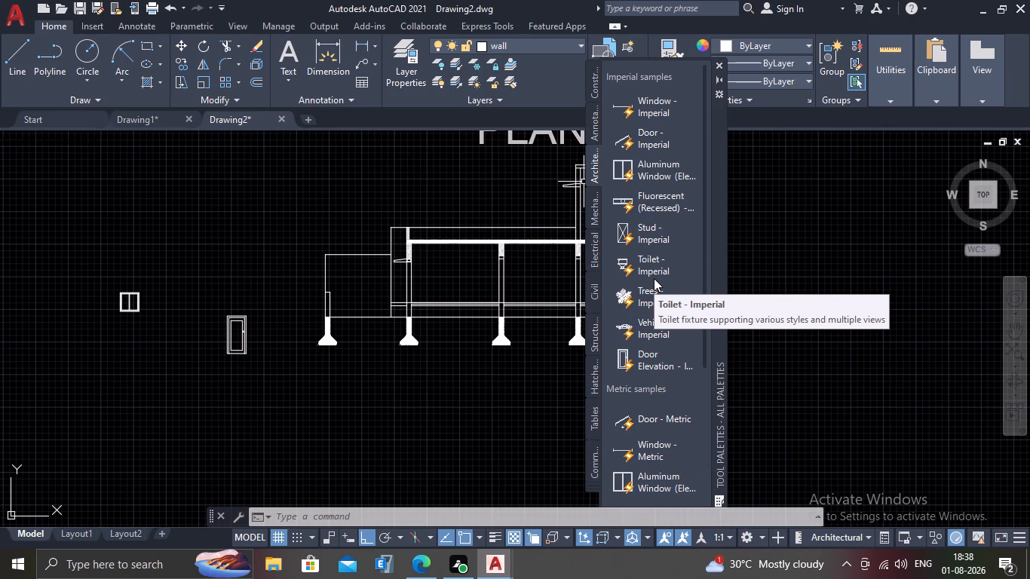
pyautogui.click(721, 68)
# Move the door block by its lower-left corner to the floor line at the inner face of the stair block's left wall.
pyautogui.scroll(2, 295, 383)
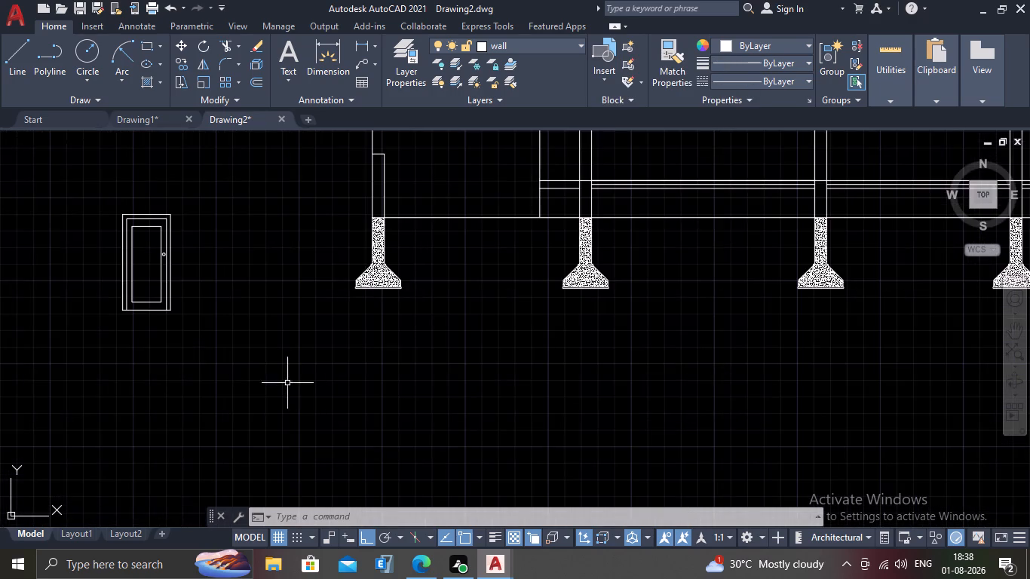
pyautogui.moveTo(235, 351); pyautogui.dragTo(289, 311, button='middle')
pyautogui.scroll(-2, 277, 317)
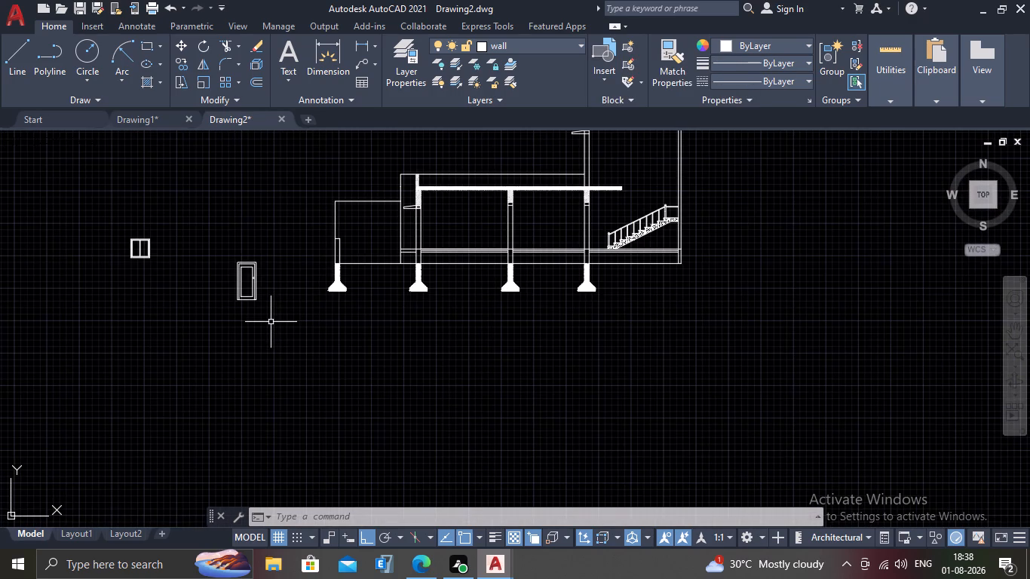
pyautogui.scroll(2, 240, 320)
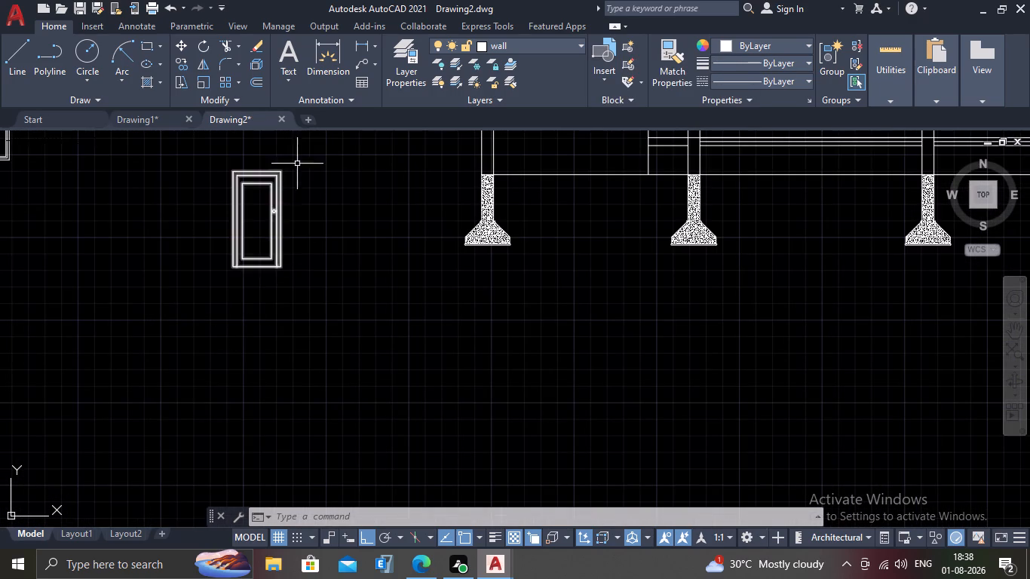
pyautogui.click(304, 155)
pyautogui.click(207, 335)
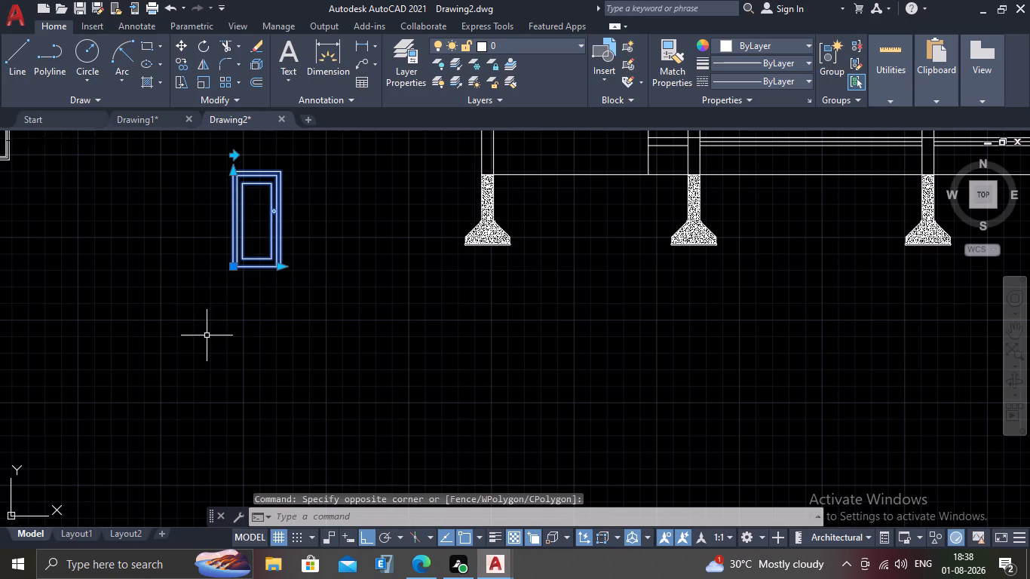
pyautogui.press('m')
pyautogui.press('Return')
pyautogui.scroll(3, 228, 308)
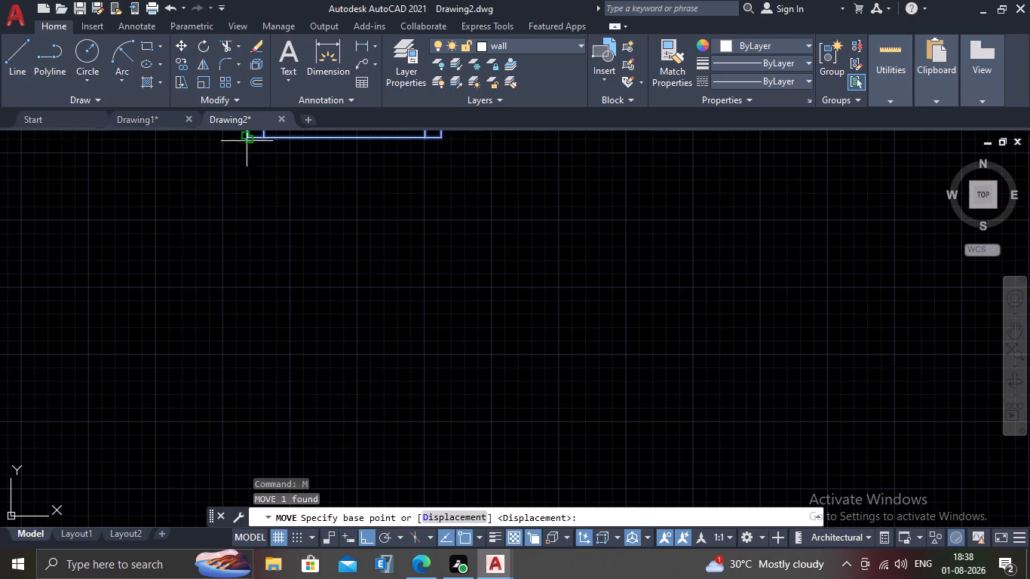
pyautogui.moveTo(247, 138); pyautogui.dragTo(247, 145)
pyautogui.scroll(-3, 250, 273)
pyautogui.scroll(-3, 309, 317)
pyautogui.scroll(6, 514, 265)
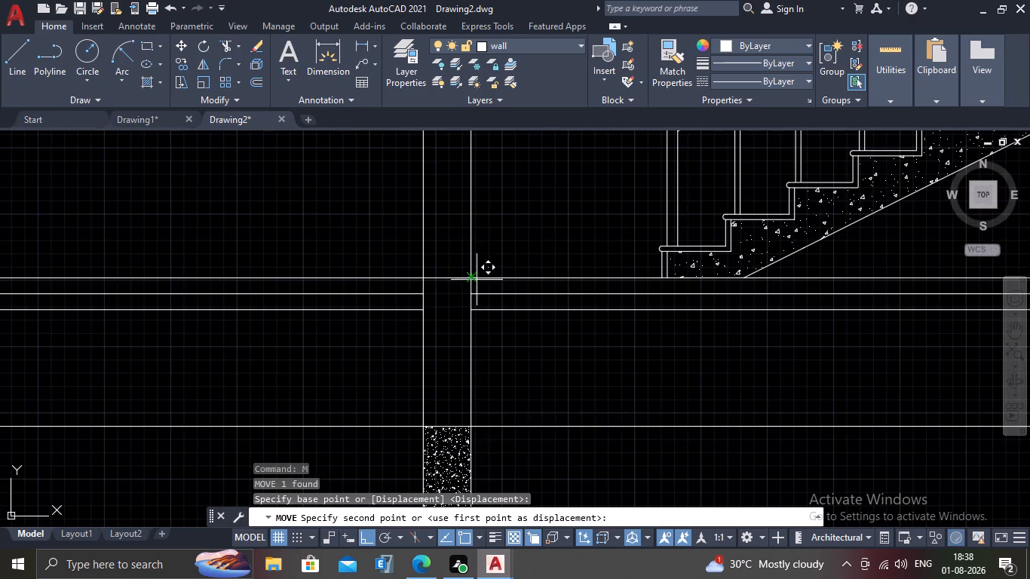
pyautogui.click(475, 278)
pyautogui.press('Escape')
pyautogui.scroll(-2, 452, 316)
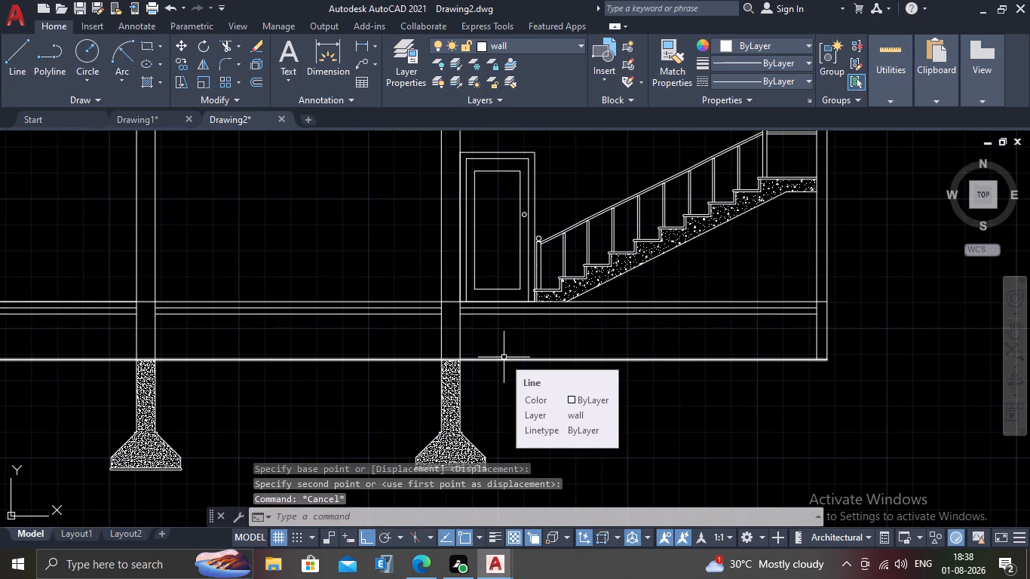
# Examine the plan along section line A-A against the section below to check which doors and openings appear.
pyautogui.scroll(-3, 510, 358)
pyautogui.moveTo(544, 262); pyautogui.dragTo(247, 307, button='middle')
pyautogui.scroll(-2, 246, 308)
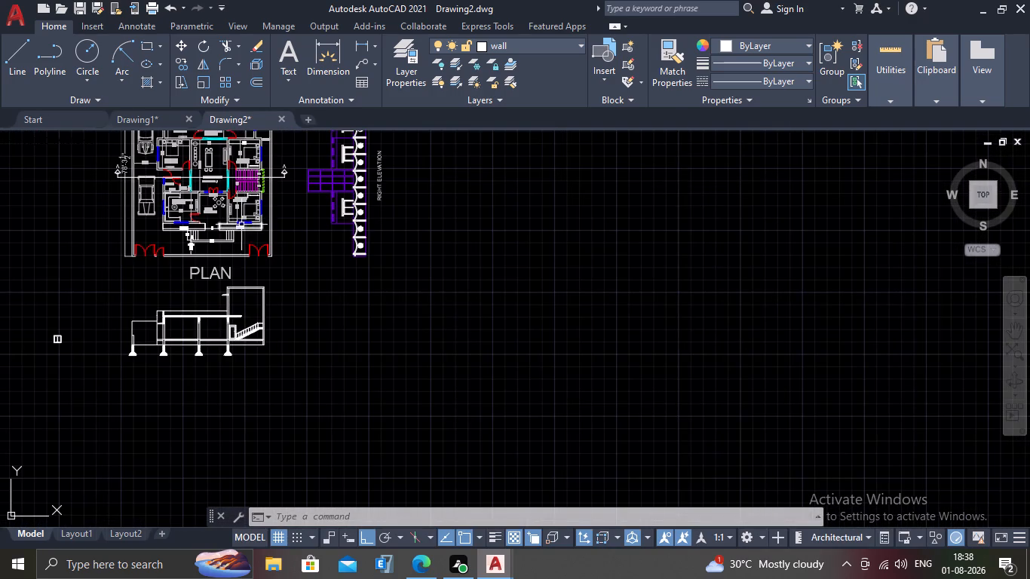
pyautogui.scroll(2, 229, 188)
pyautogui.moveTo(250, 340); pyautogui.dragTo(268, 298, button='middle')
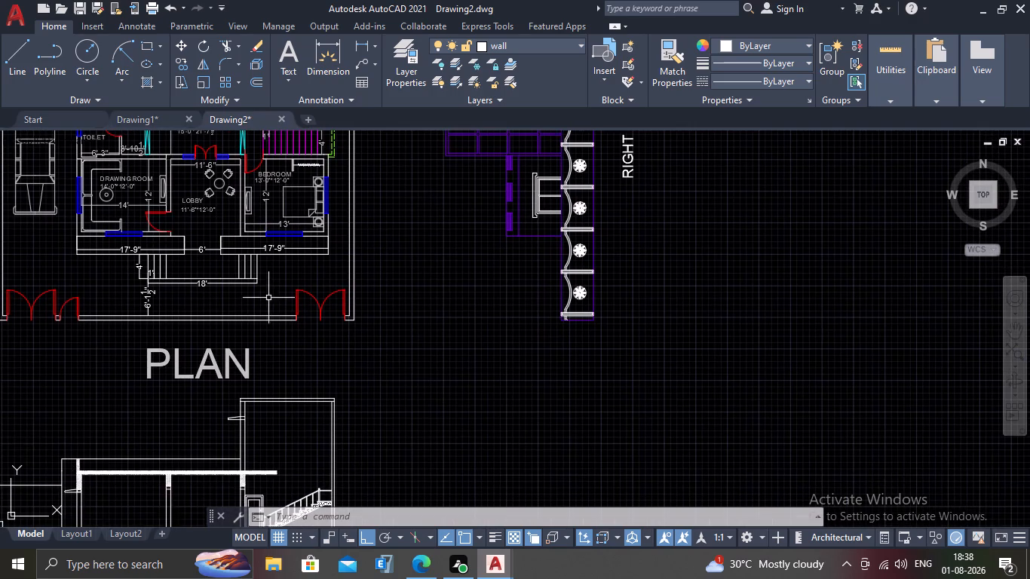
pyautogui.scroll(-1, 248, 270)
pyautogui.scroll(2, 266, 413)
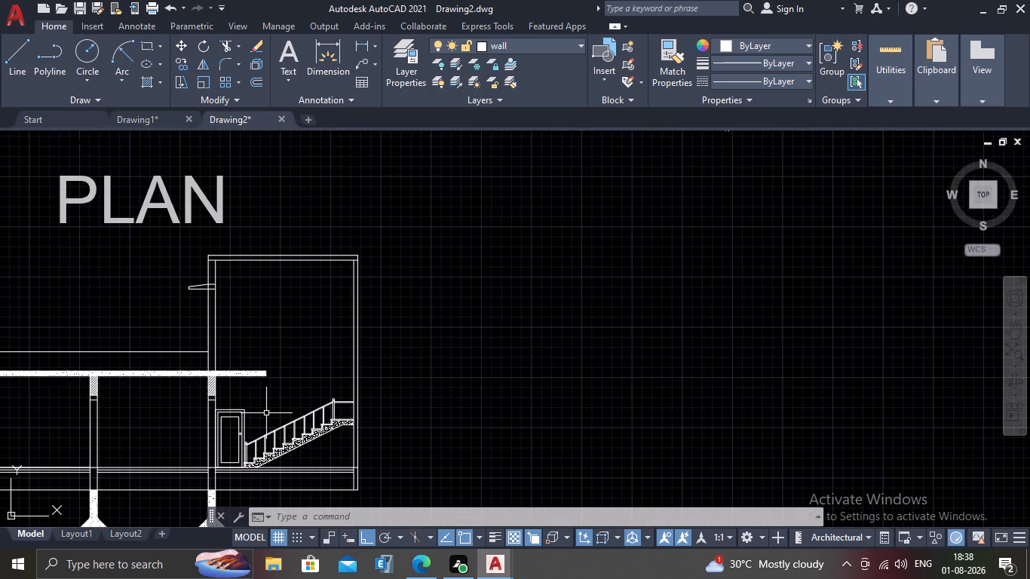
pyautogui.moveTo(265, 412); pyautogui.dragTo(296, 351, button='middle')
pyautogui.scroll(3, 284, 394)
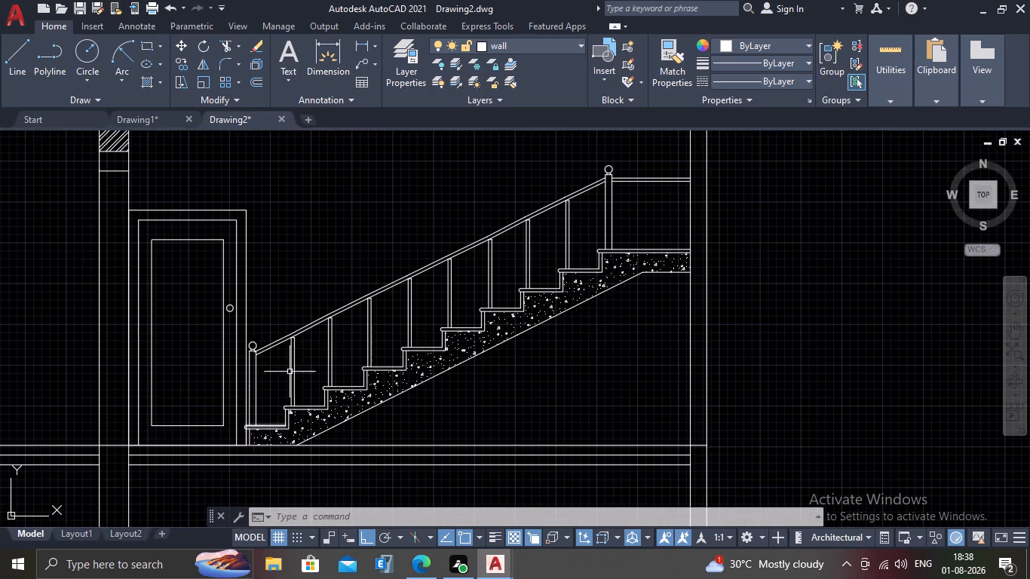
pyautogui.scroll(-5, 277, 268)
pyautogui.scroll(1, 273, 228)
pyautogui.moveTo(273, 228); pyautogui.dragTo(307, 325, button='middle')
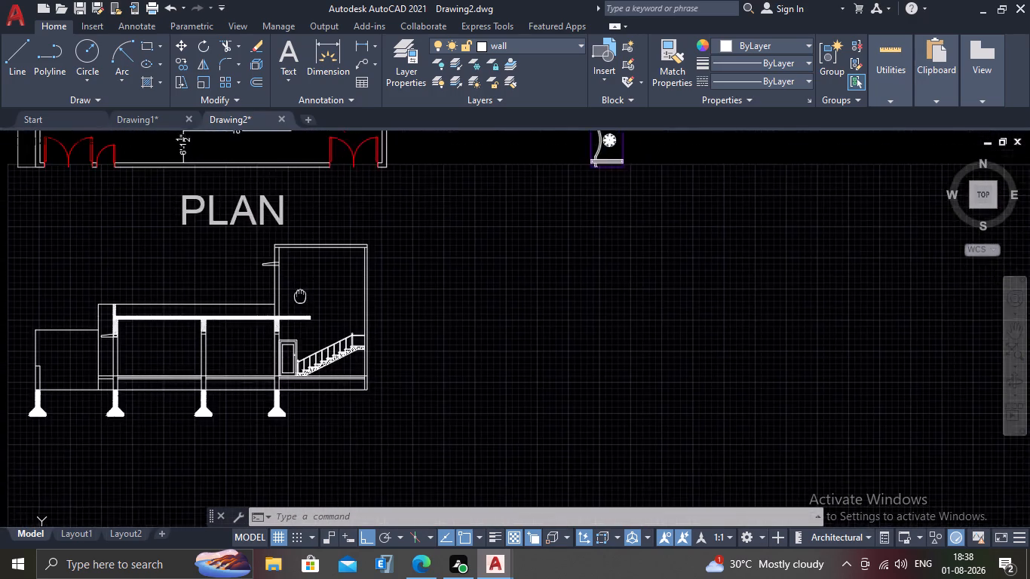
pyautogui.moveTo(307, 325); pyautogui.dragTo(310, 348, button='middle')
pyautogui.moveTo(314, 222); pyautogui.dragTo(316, 314, button='middle')
pyautogui.moveTo(325, 253); pyautogui.dragTo(312, 354, button='middle')
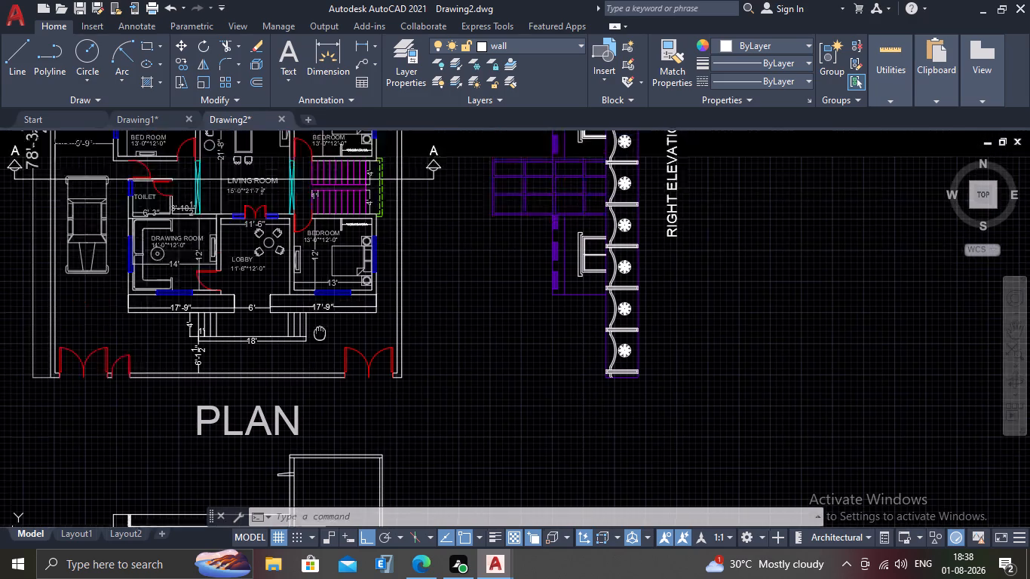
pyautogui.moveTo(312, 354); pyautogui.dragTo(308, 379, button='middle')
pyautogui.moveTo(288, 320); pyautogui.dragTo(341, 405, button='middle')
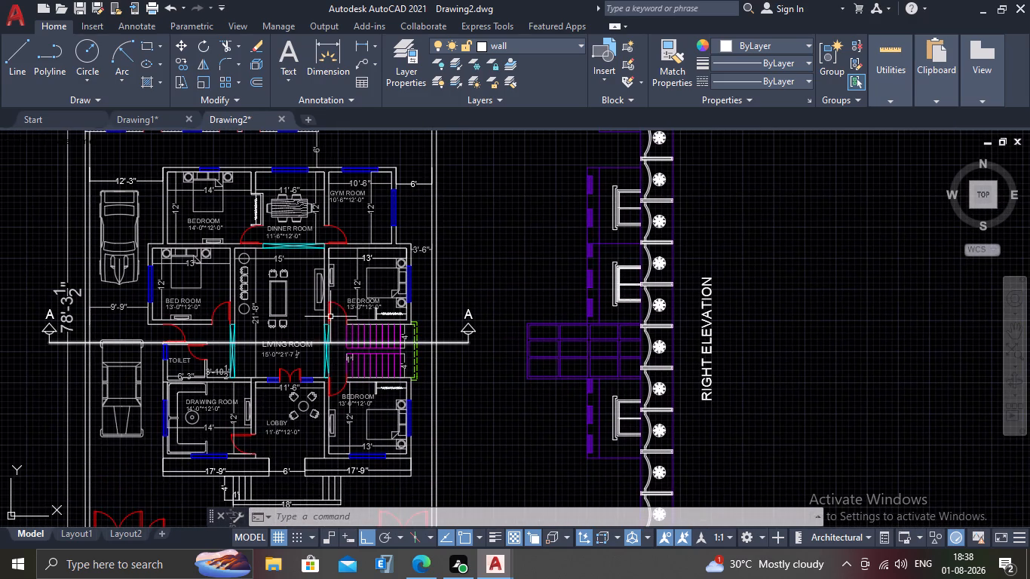
pyautogui.moveTo(369, 404); pyautogui.dragTo(345, 355, button='middle')
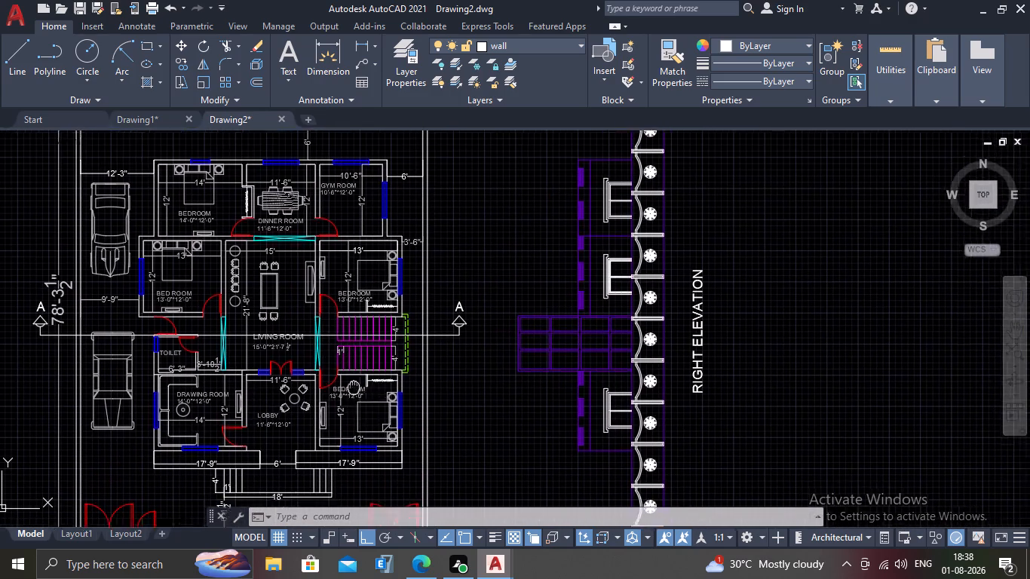
pyautogui.moveTo(345, 355); pyautogui.dragTo(345, 268, button='middle')
pyautogui.scroll(-1, 347, 260)
pyautogui.scroll(2, 361, 352)
pyautogui.moveTo(364, 345); pyautogui.dragTo(356, 239, button='middle')
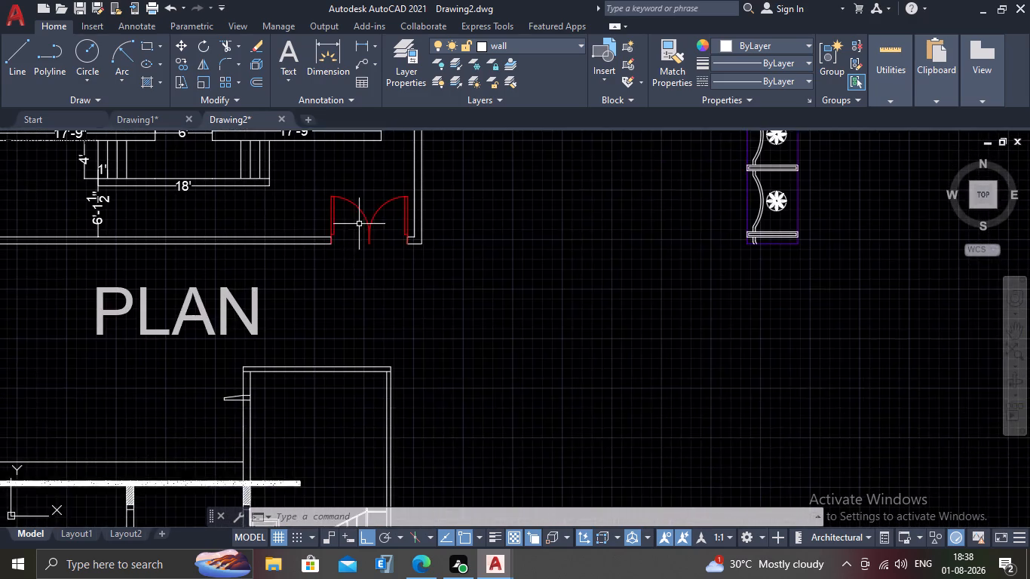
pyautogui.scroll(-2, 359, 224)
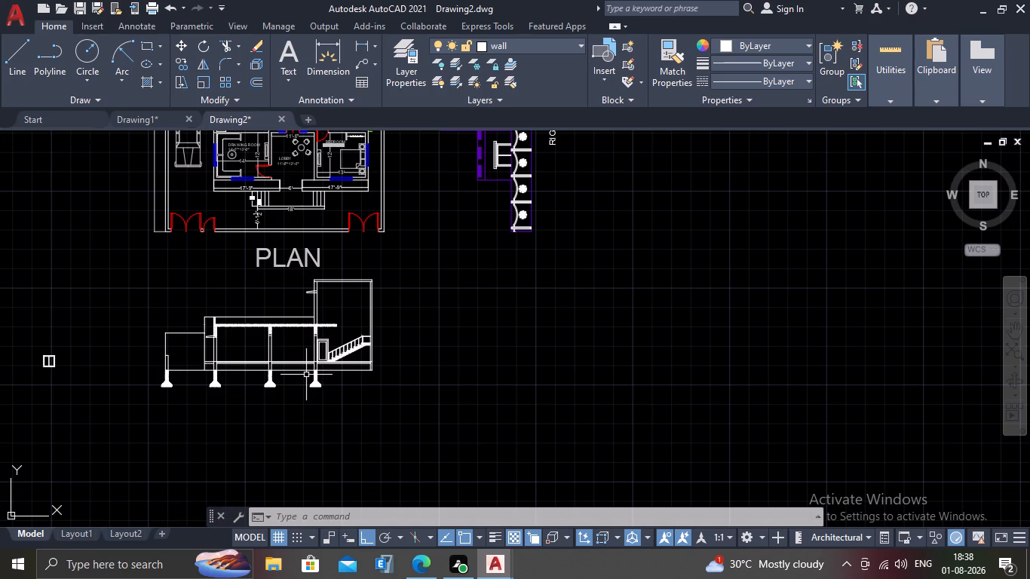
pyautogui.scroll(-1, 308, 370)
pyautogui.scroll(1, 253, 367)
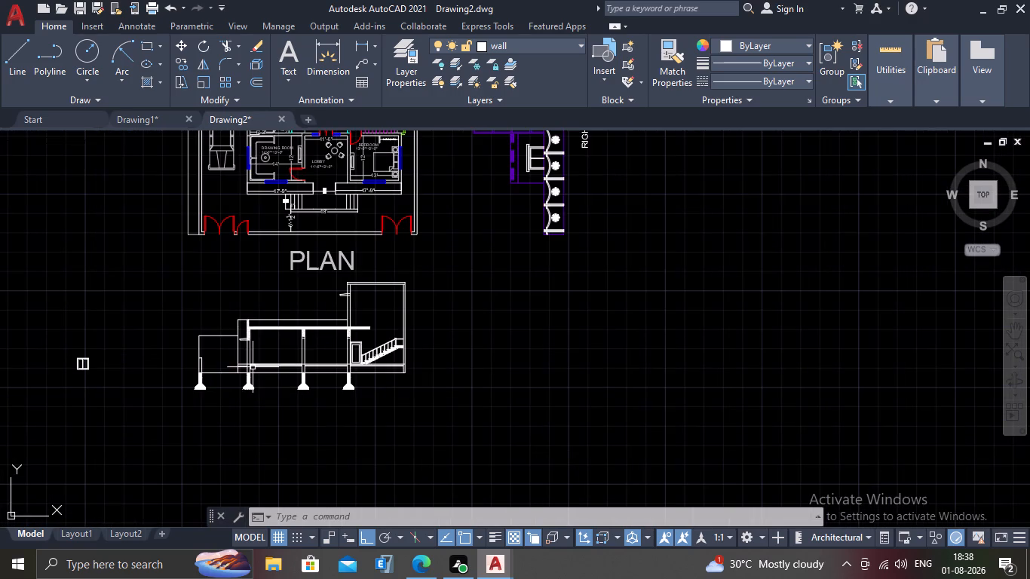
pyautogui.scroll(2, 320, 348)
pyautogui.scroll(-2, 320, 348)
pyautogui.moveTo(277, 300); pyautogui.dragTo(308, 385, button='middle')
pyautogui.scroll(2, 319, 176)
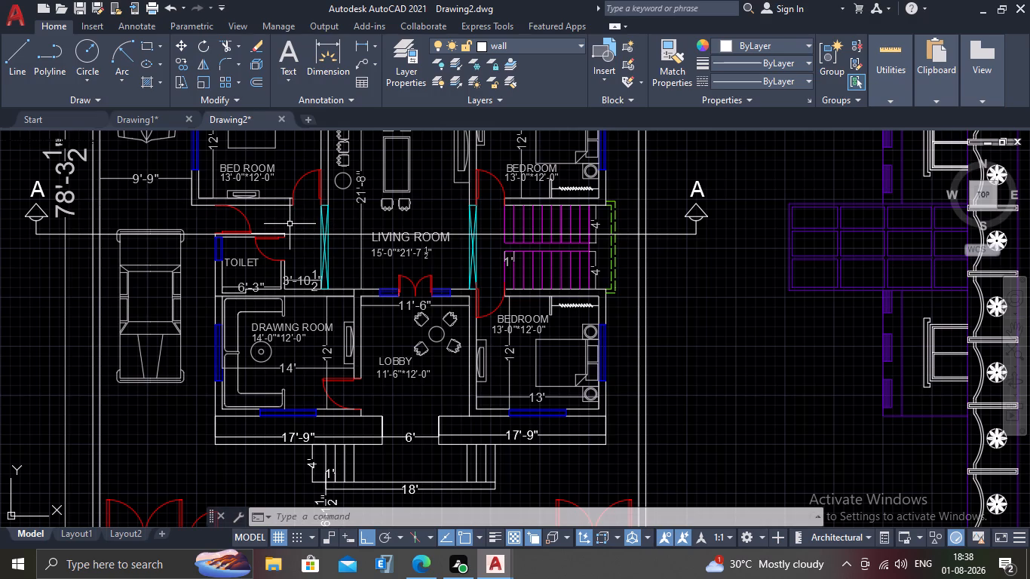
# Draw vertical construction lines through both sides of the bedroom door opening above the toilet passage in the plan.
pyautogui.write('DAL')
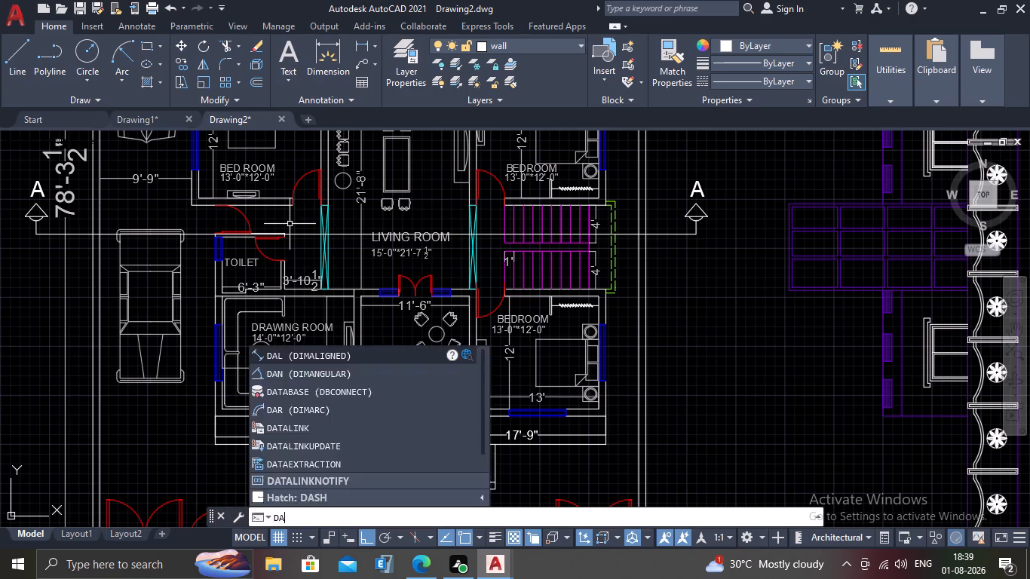
pyautogui.press('Escape')
pyautogui.write('XL')
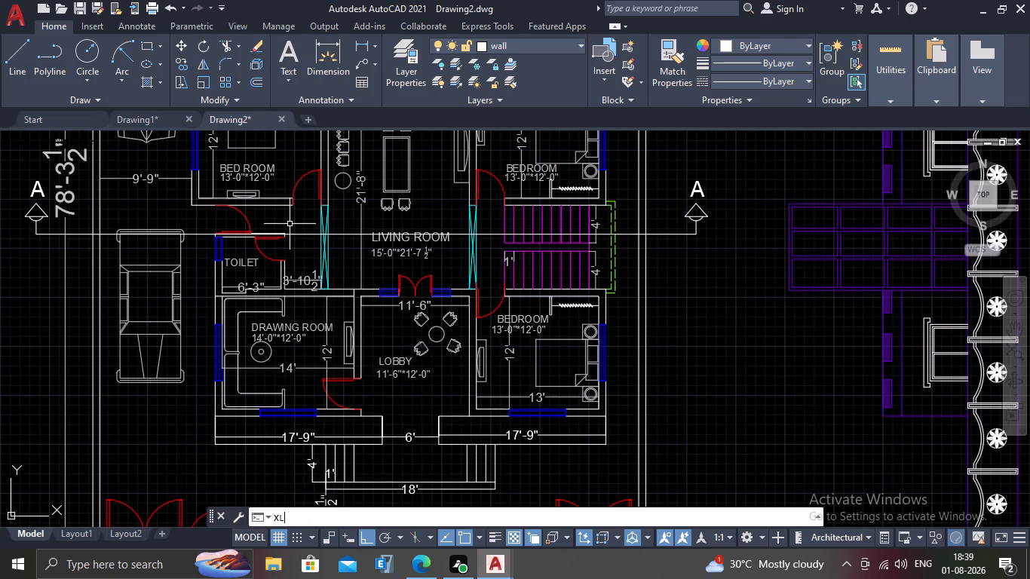
pyautogui.press('Return')
pyautogui.press('v')
pyautogui.press('Return')
pyautogui.scroll(2, 282, 192)
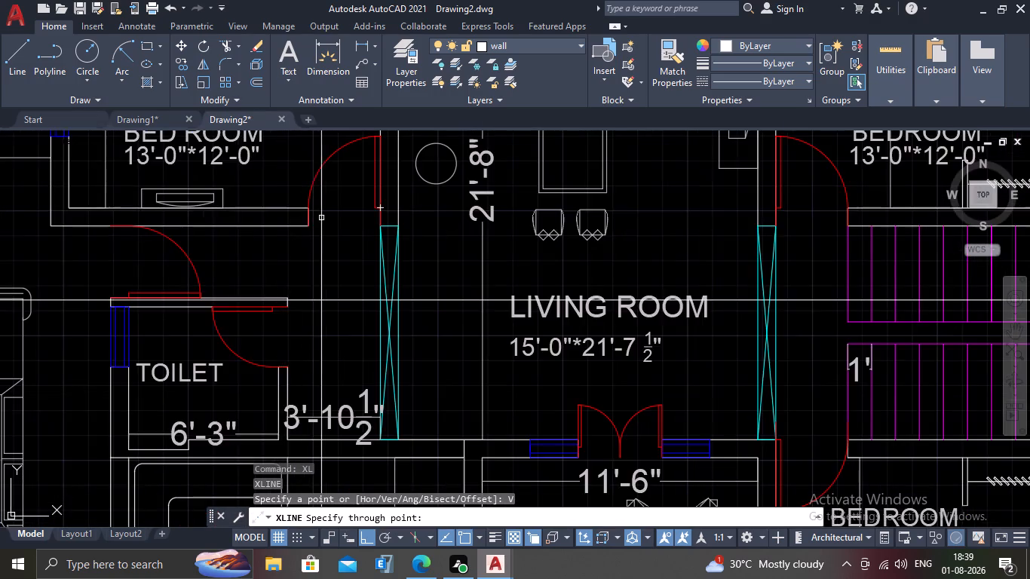
pyautogui.scroll(2, 331, 216)
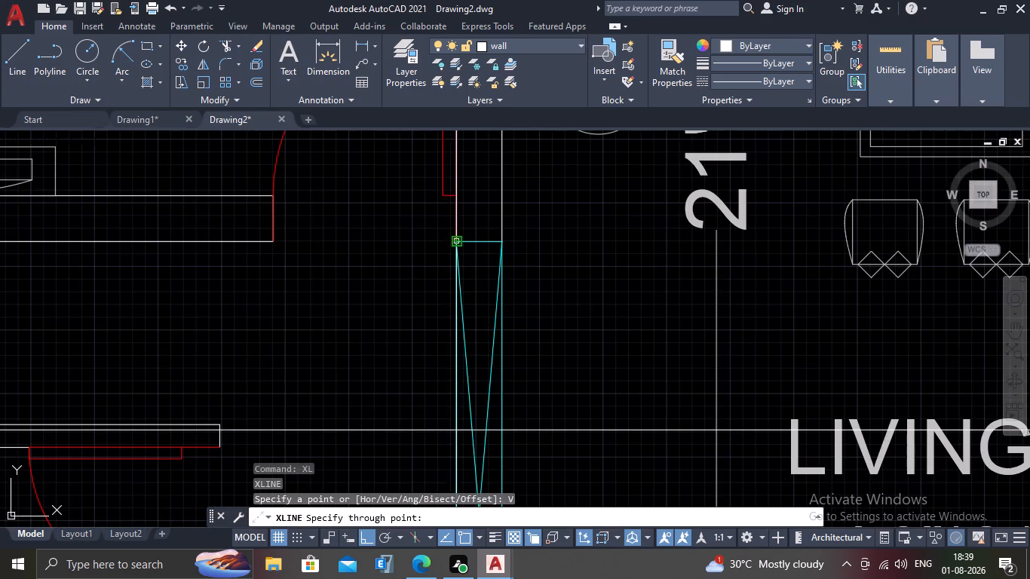
pyautogui.click(456, 243)
pyautogui.click(269, 240)
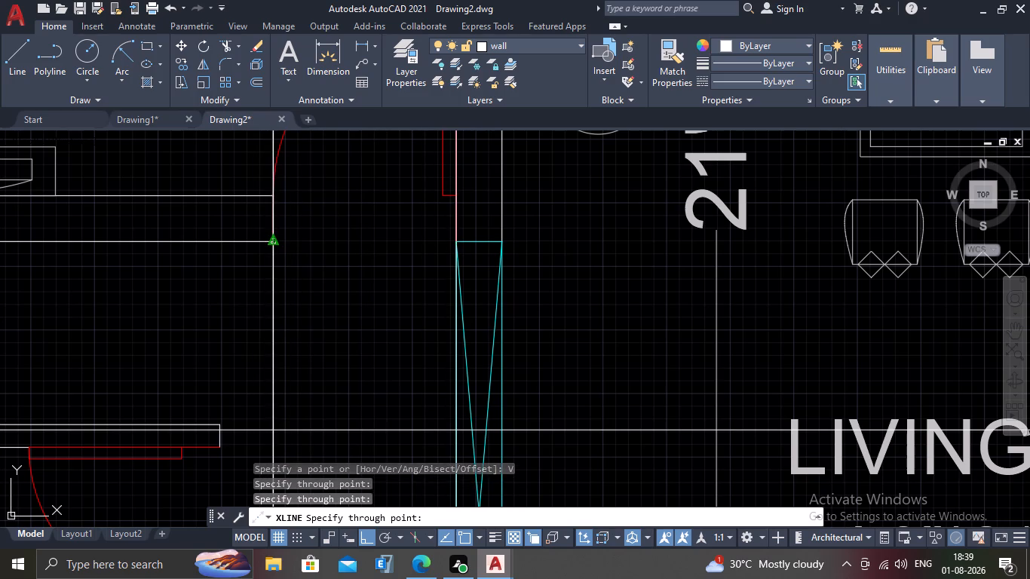
pyautogui.press('Escape')
# Copy the door block beside the stairs by its lower-left corner to where the left construction line meets the section's floor line.
pyautogui.scroll(-7, 269, 240)
pyautogui.moveTo(360, 356); pyautogui.dragTo(363, 264, button='middle')
pyautogui.scroll(1, 307, 363)
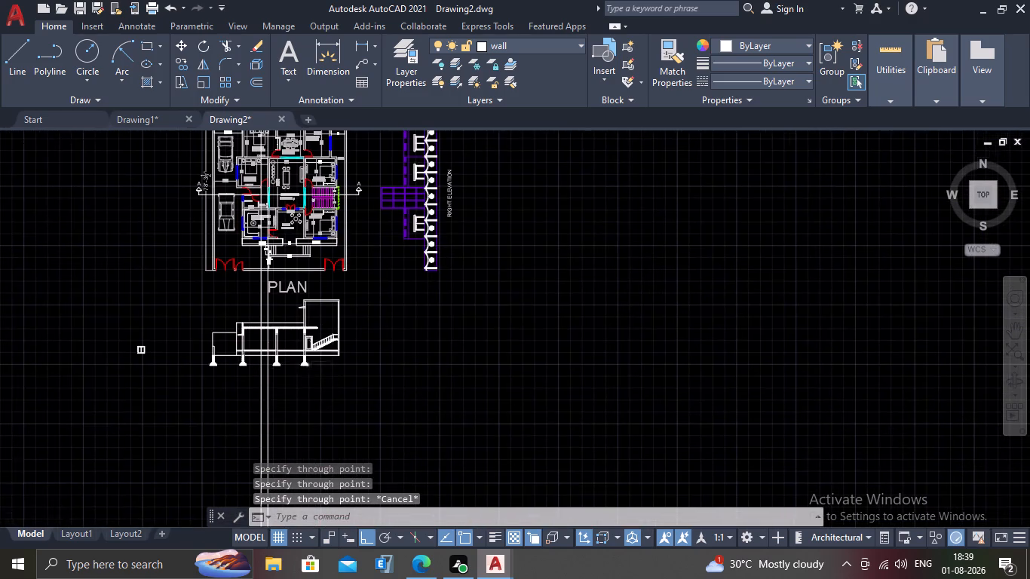
pyautogui.scroll(5, 307, 363)
pyautogui.click(371, 183)
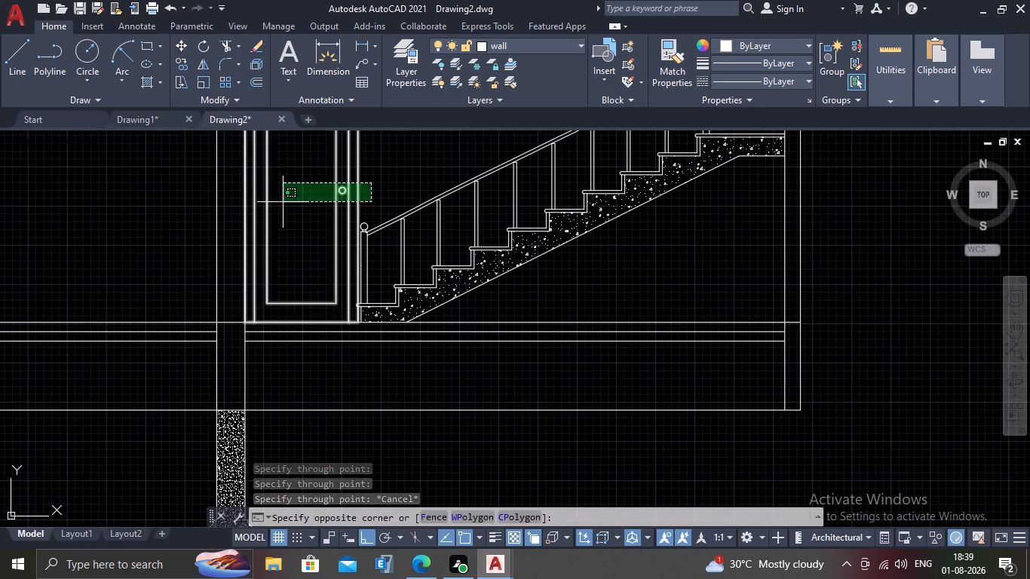
pyautogui.click(282, 202)
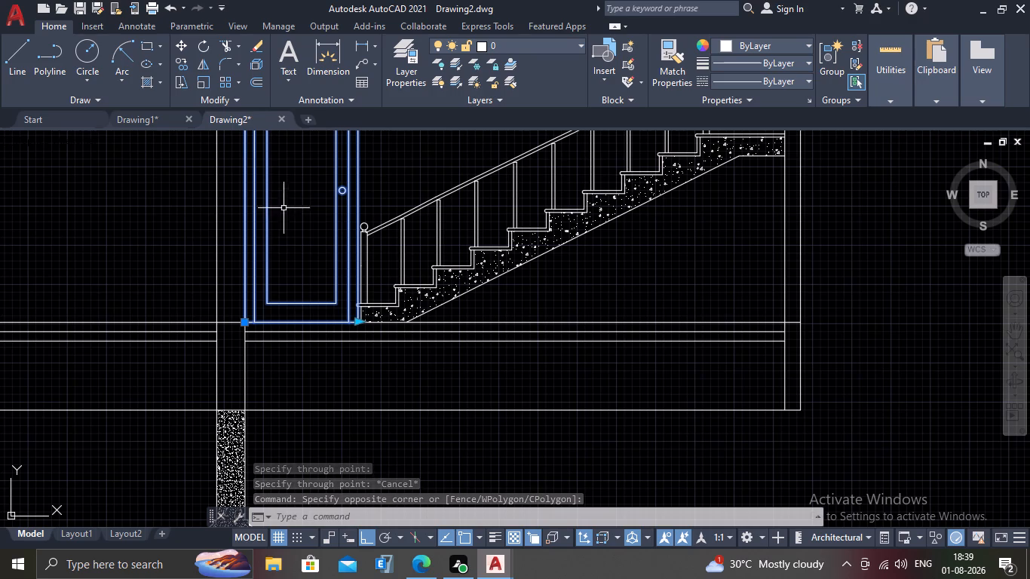
pyautogui.press('m')
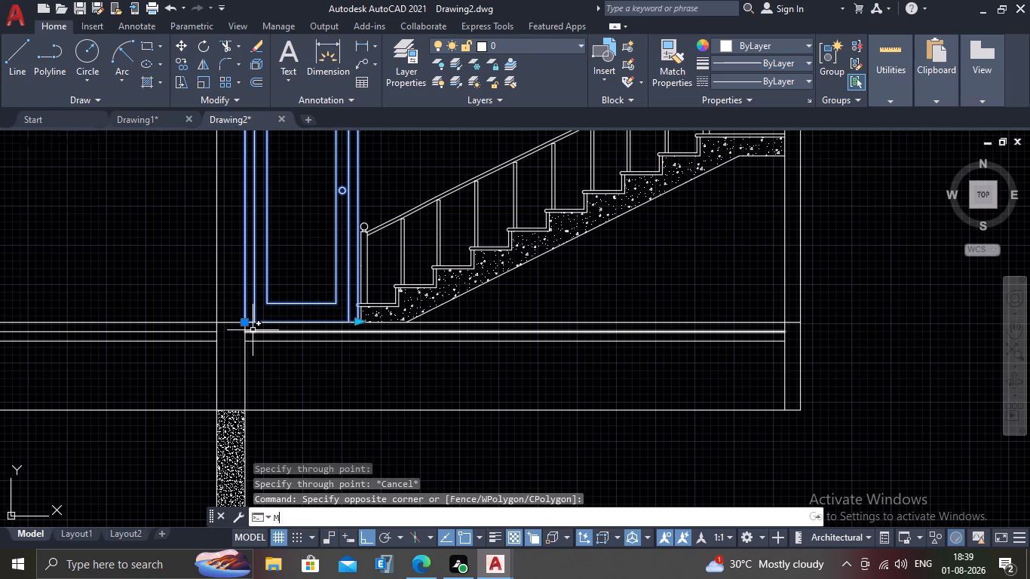
pyautogui.press('BackSpace')
pyautogui.write('CO')
pyautogui.press('Return')
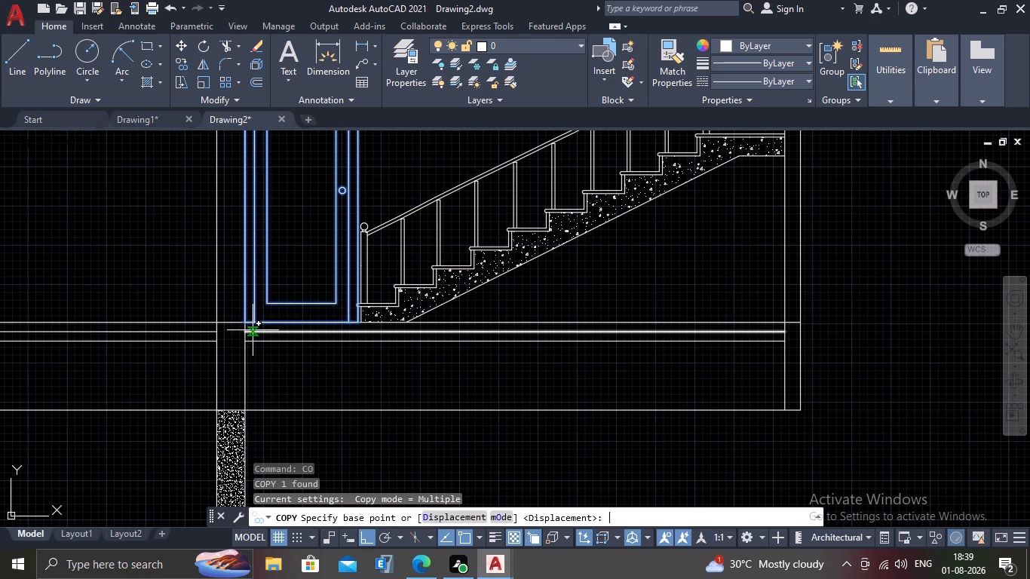
pyautogui.click(243, 326)
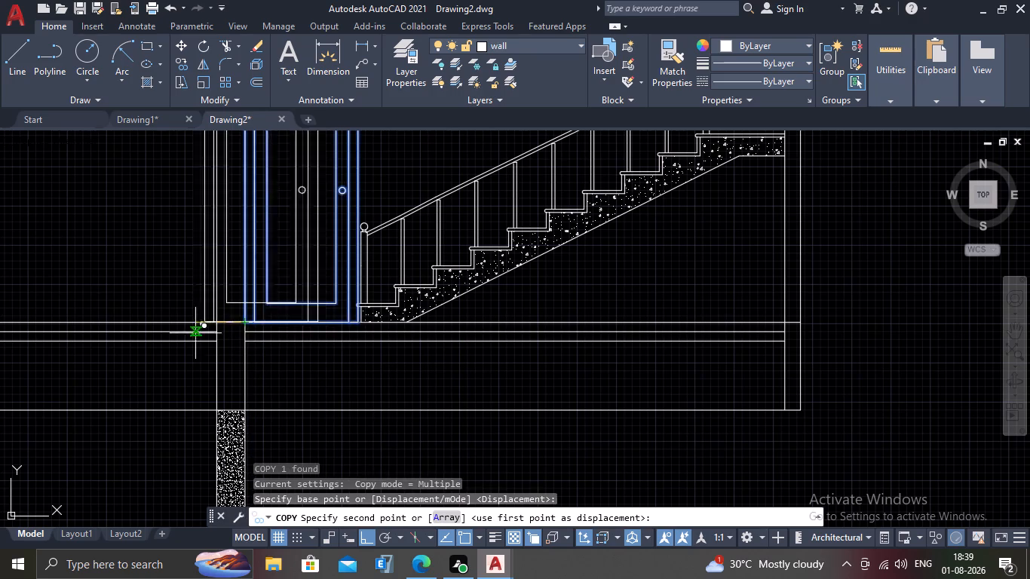
pyautogui.scroll(-3, 155, 349)
pyautogui.moveTo(147, 369); pyautogui.dragTo(561, 388, button='middle')
pyautogui.scroll(2, 426, 380)
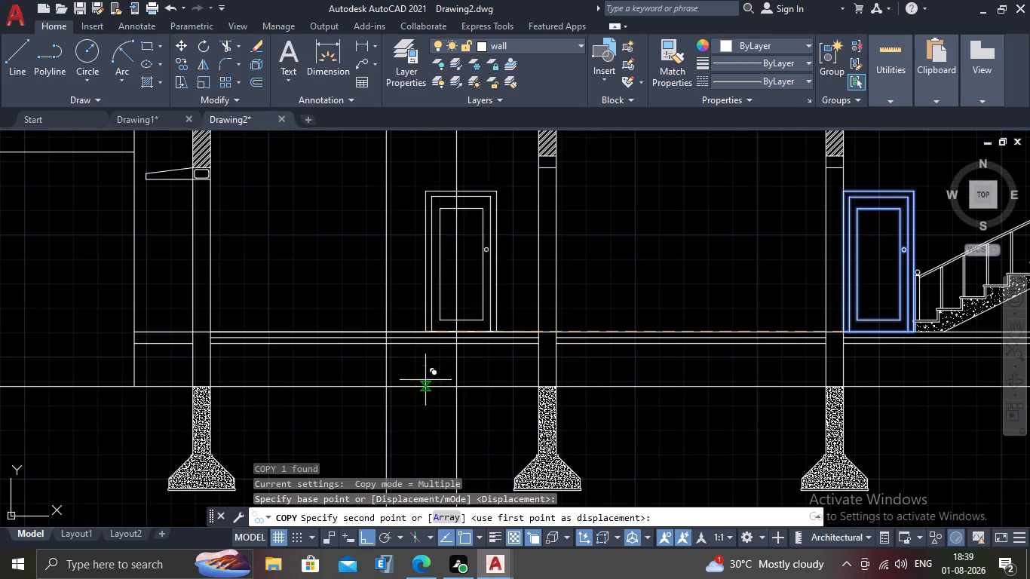
pyautogui.click(388, 329)
pyautogui.press('Escape')
# Examine the plan around section line A-A against the section below to check the wall and opening positions.
pyautogui.scroll(-3, 388, 329)
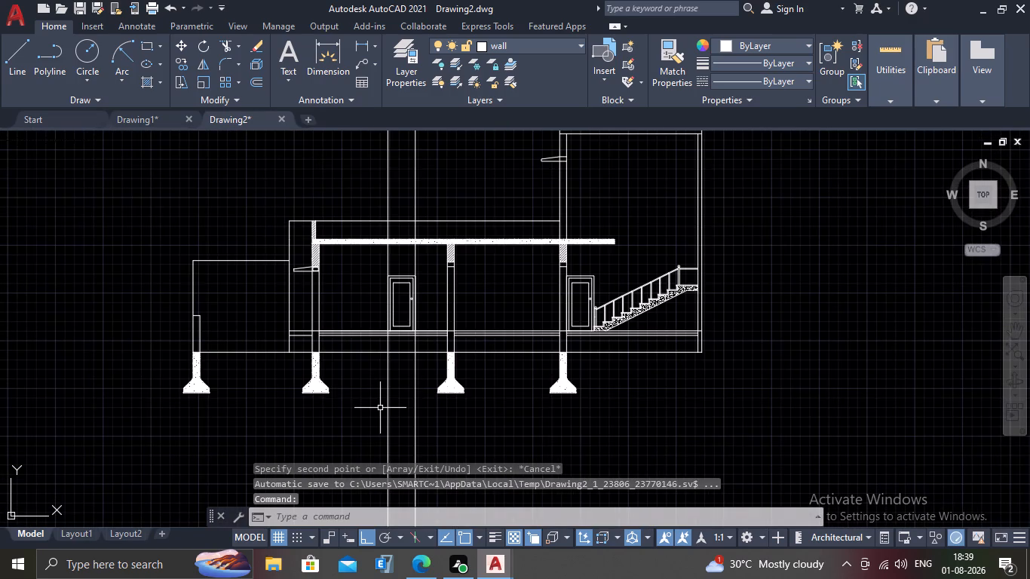
pyautogui.scroll(-2, 380, 408)
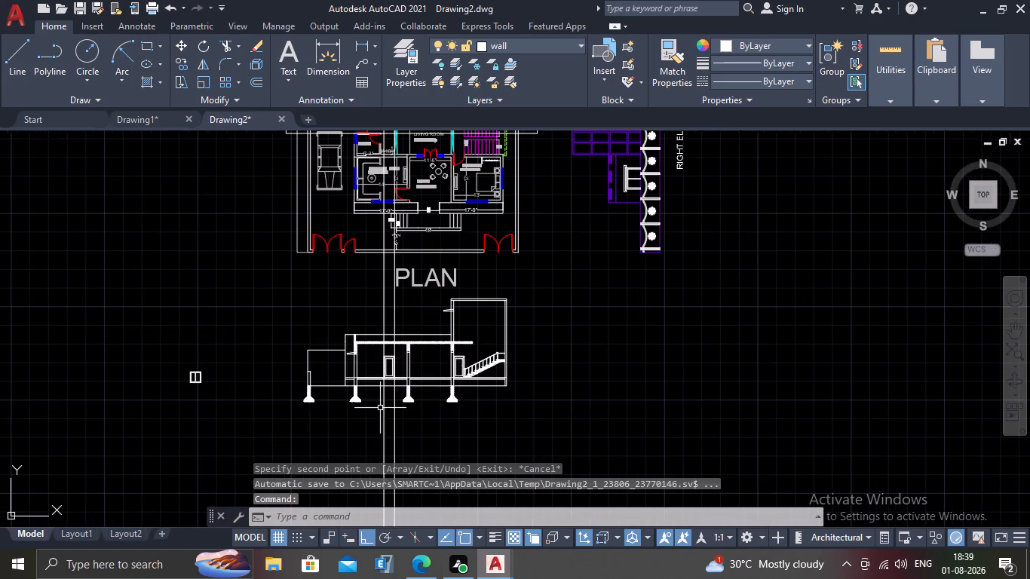
pyautogui.moveTo(420, 248); pyautogui.dragTo(421, 447, button='middle')
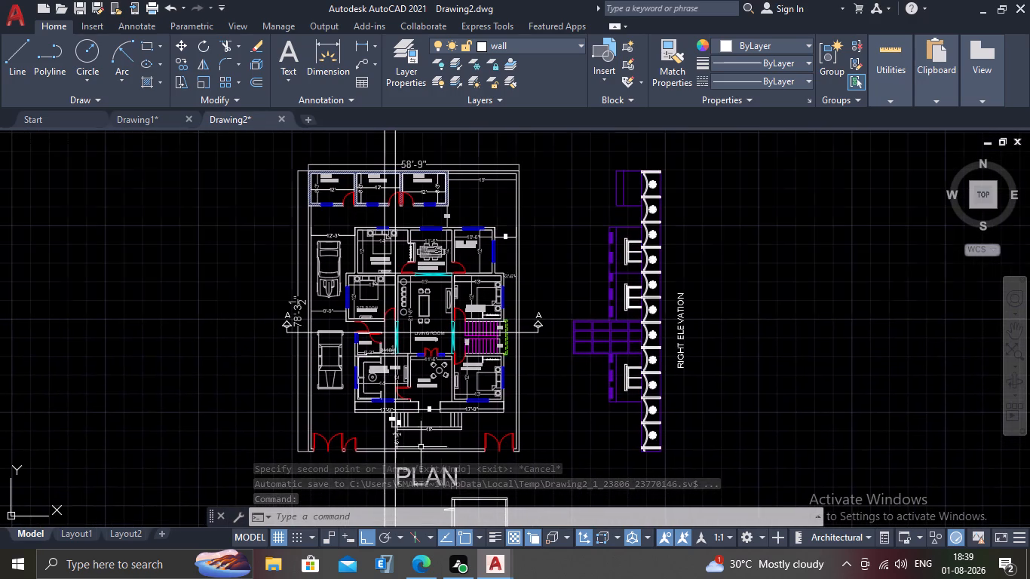
pyautogui.scroll(3, 379, 317)
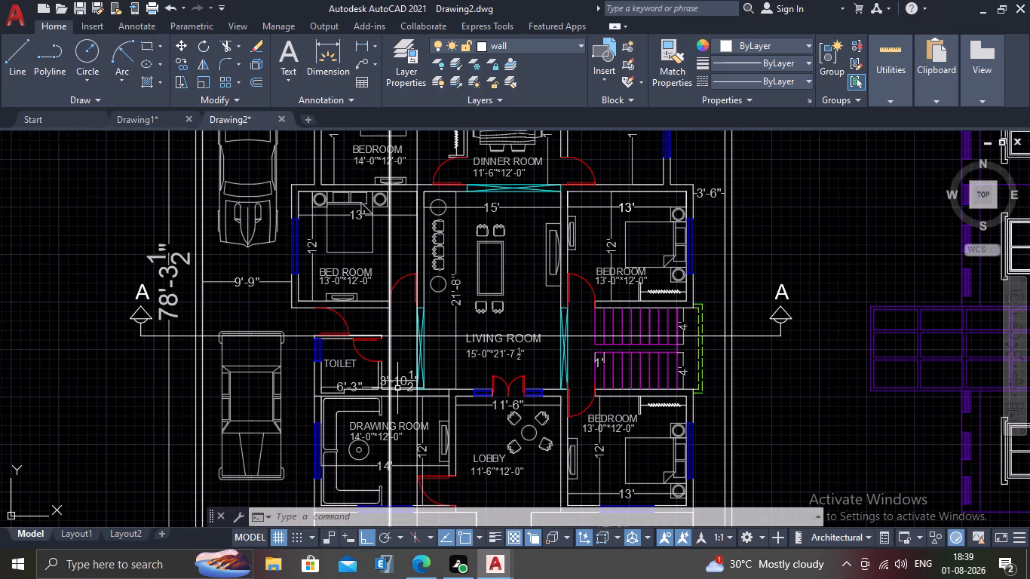
pyautogui.moveTo(406, 361); pyautogui.dragTo(433, 248, button='middle')
pyautogui.scroll(-3, 425, 240)
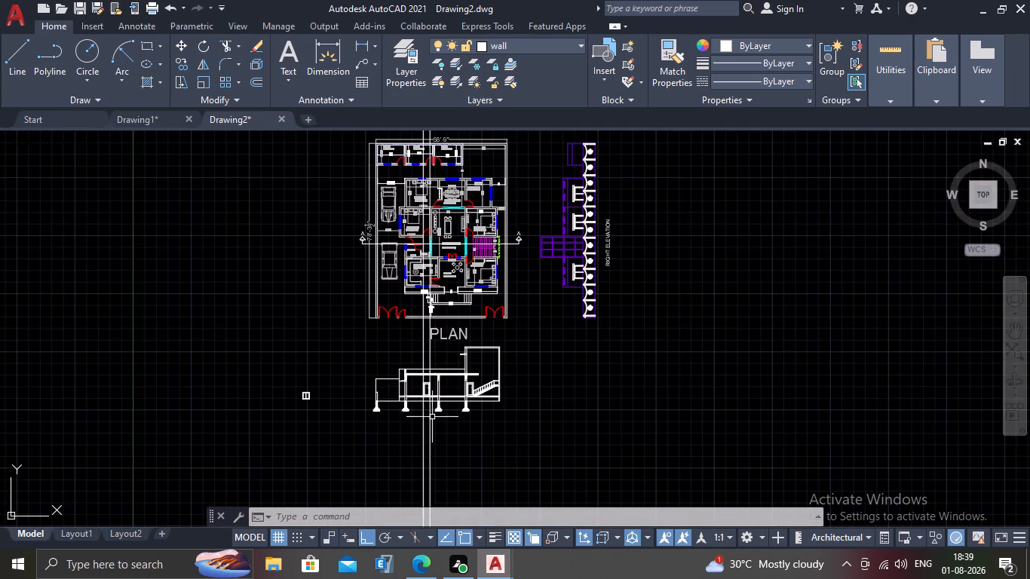
pyautogui.scroll(3, 431, 418)
pyautogui.scroll(-3, 431, 418)
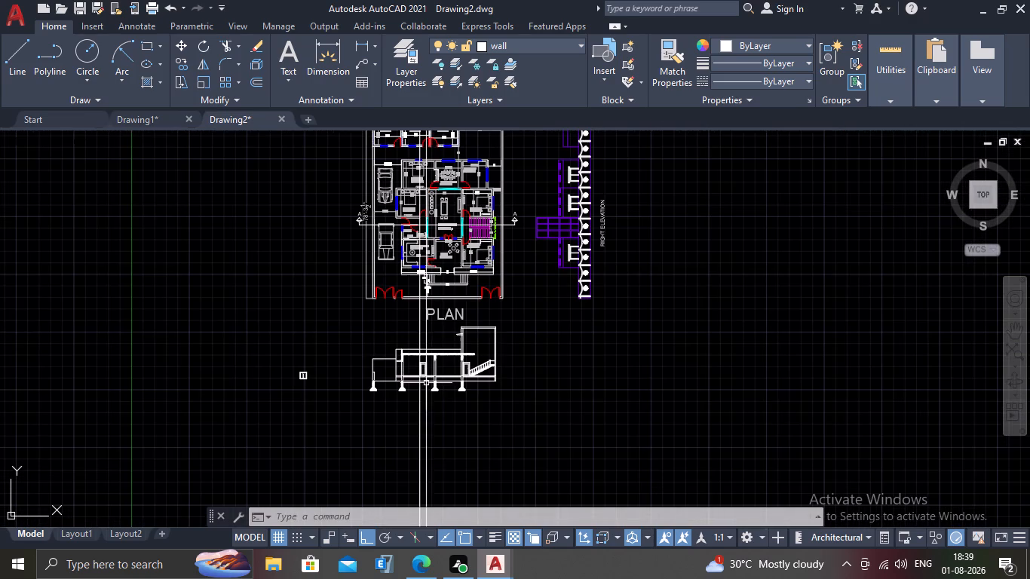
pyautogui.scroll(1, 346, 314)
pyautogui.moveTo(431, 365); pyautogui.dragTo(418, 447, button='middle')
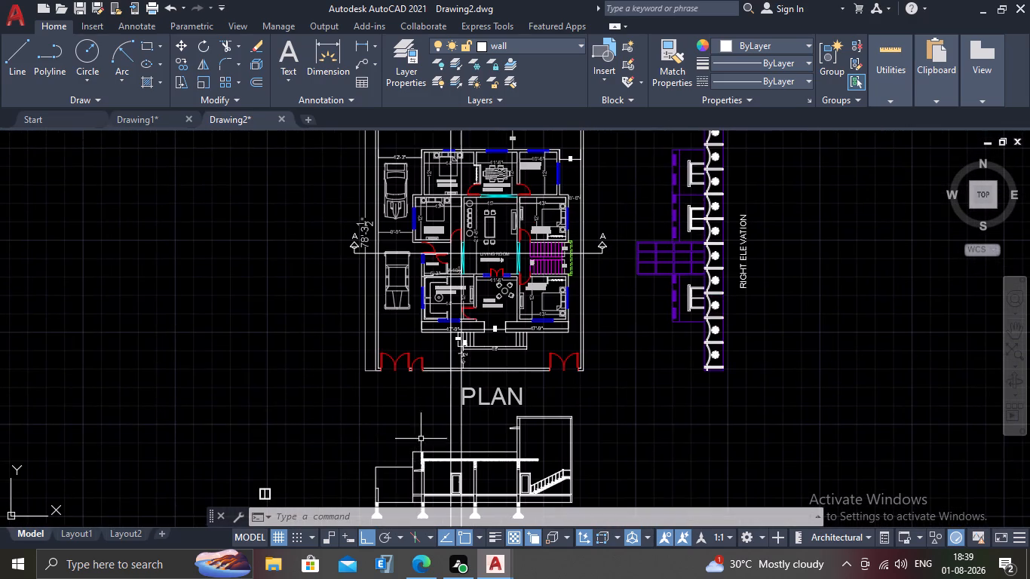
pyautogui.scroll(2, 496, 250)
pyautogui.scroll(2, 412, 244)
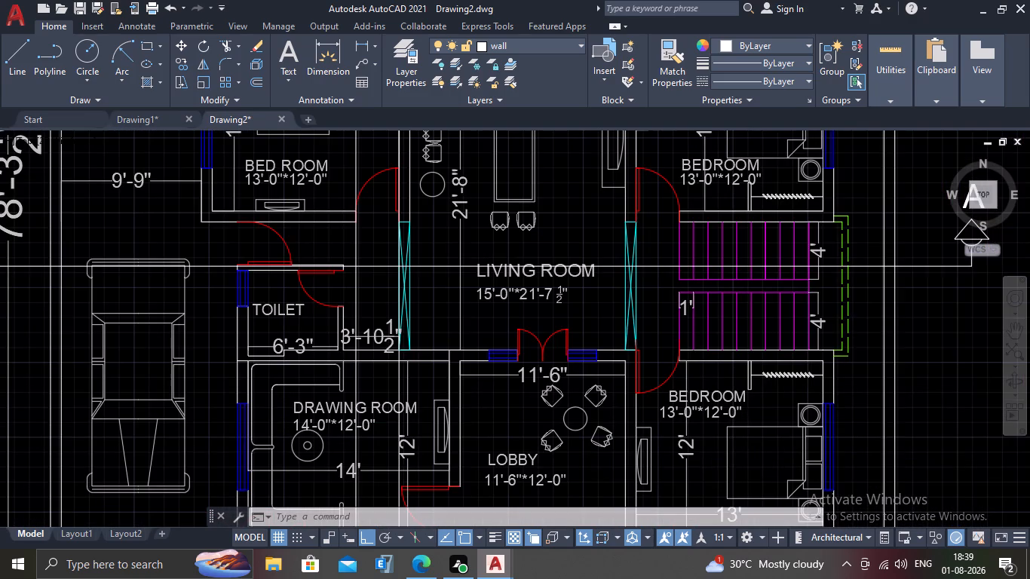
pyautogui.scroll(-2, 412, 244)
pyautogui.moveTo(503, 367); pyautogui.dragTo(492, 240, button='middle')
pyautogui.scroll(-1, 503, 287)
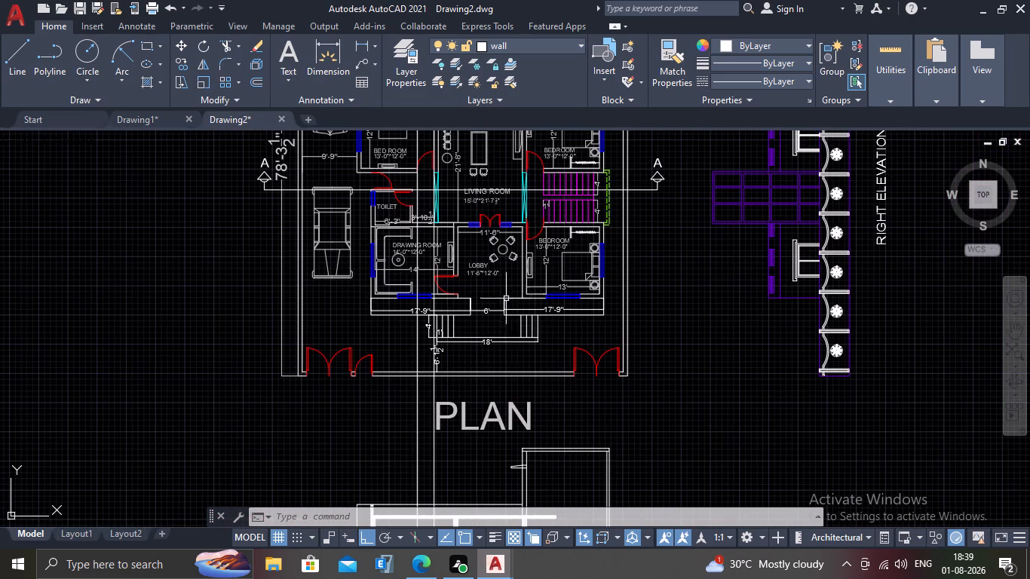
pyautogui.scroll(-1, 535, 404)
pyautogui.moveTo(532, 447); pyautogui.dragTo(521, 318, button='middle')
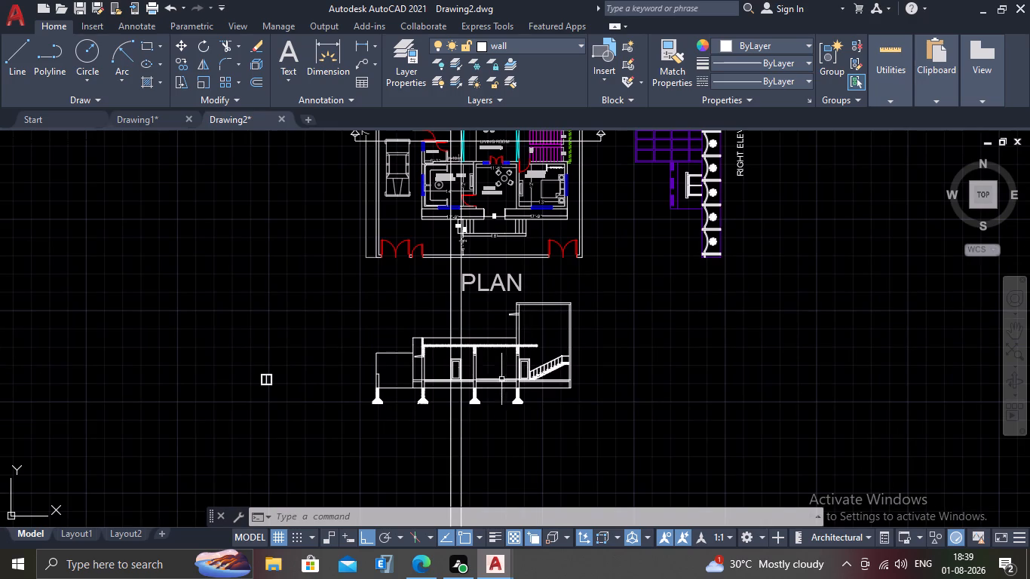
pyautogui.moveTo(481, 264); pyautogui.dragTo(494, 342, button='middle')
pyautogui.scroll(2, 491, 237)
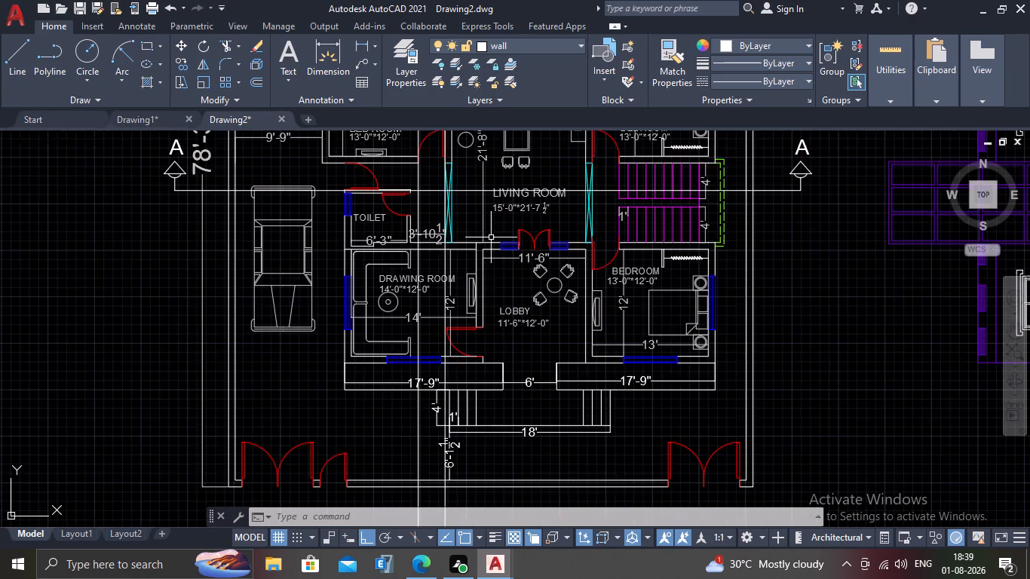
pyautogui.scroll(2, 495, 317)
pyautogui.scroll(-3, 482, 325)
pyautogui.scroll(1, 440, 231)
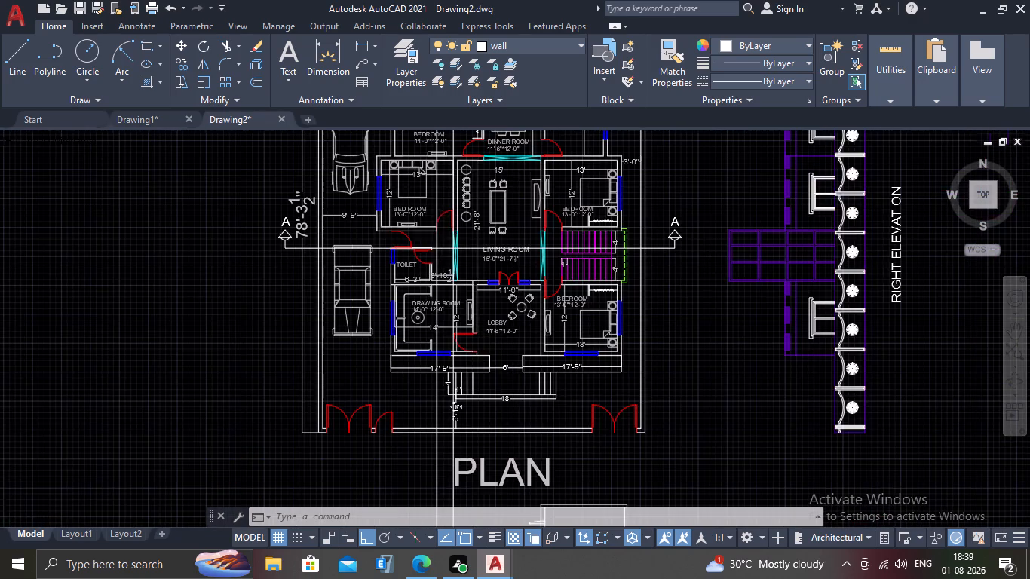
# Draw vertical construction lines through both faces of the wall opening between the toilet passage and the living room in the plan.
pyautogui.scroll(1, 440, 231)
pyautogui.write('XL')
pyautogui.press('Return')
pyautogui.press('v')
pyautogui.press('Return')
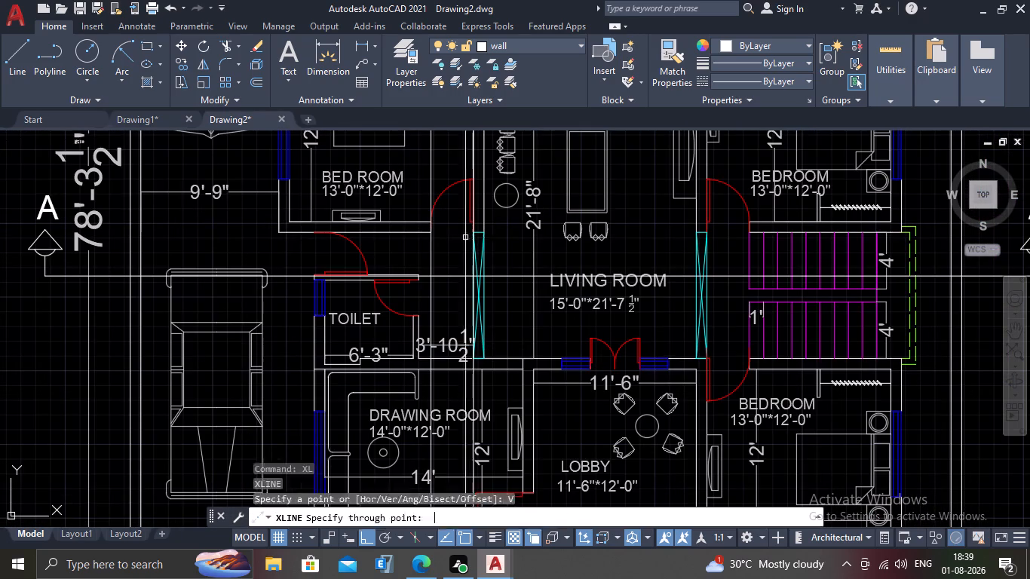
pyautogui.scroll(-2, 485, 240)
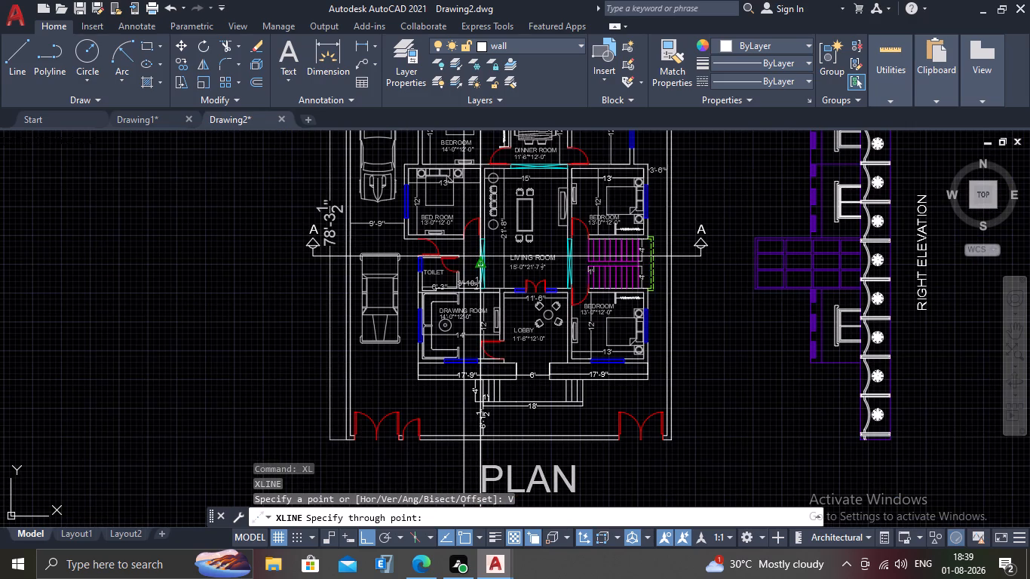
pyautogui.scroll(2, 483, 245)
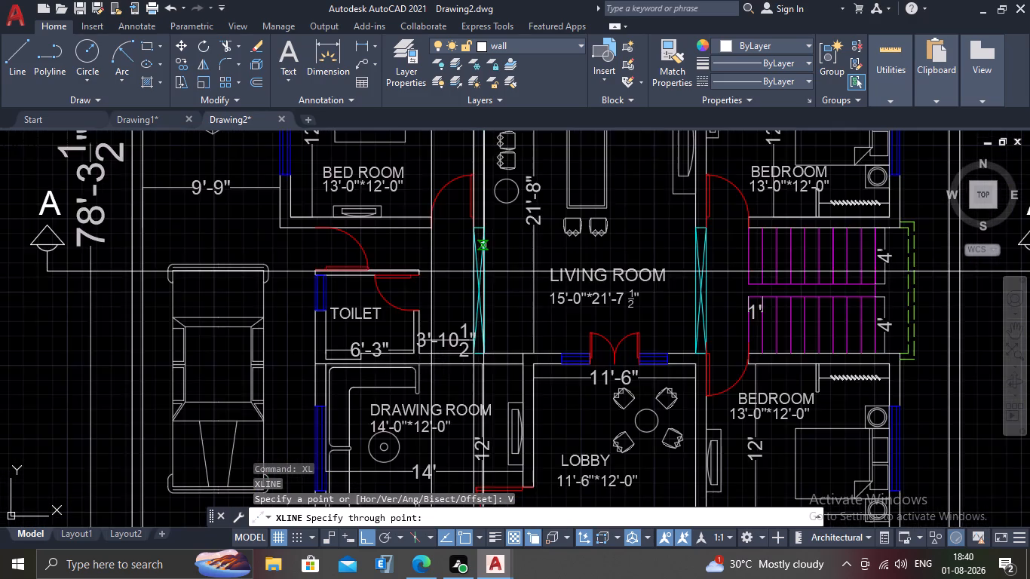
pyautogui.scroll(2, 490, 238)
pyautogui.click(441, 211)
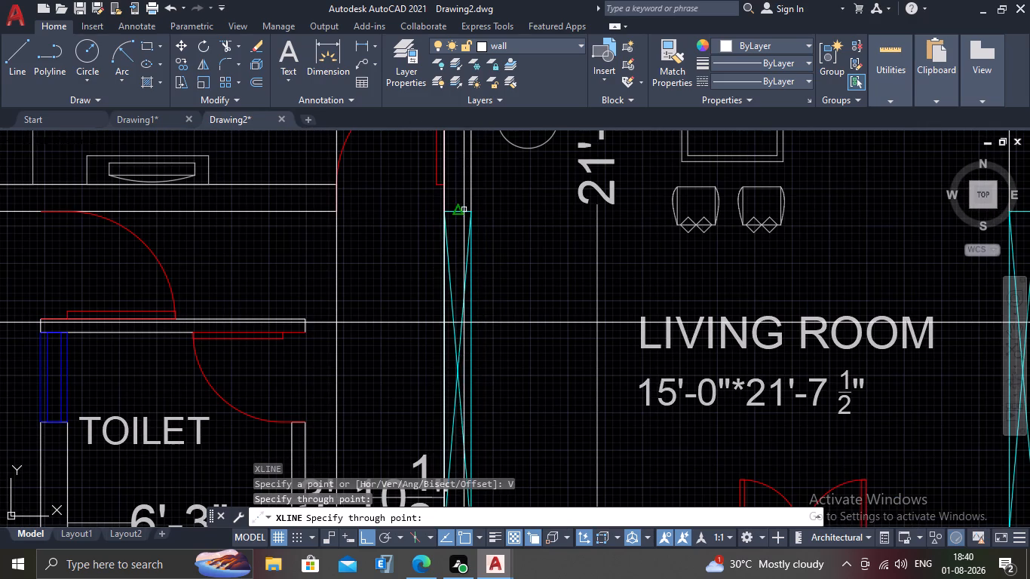
pyautogui.click(470, 210)
pyautogui.press('Escape')
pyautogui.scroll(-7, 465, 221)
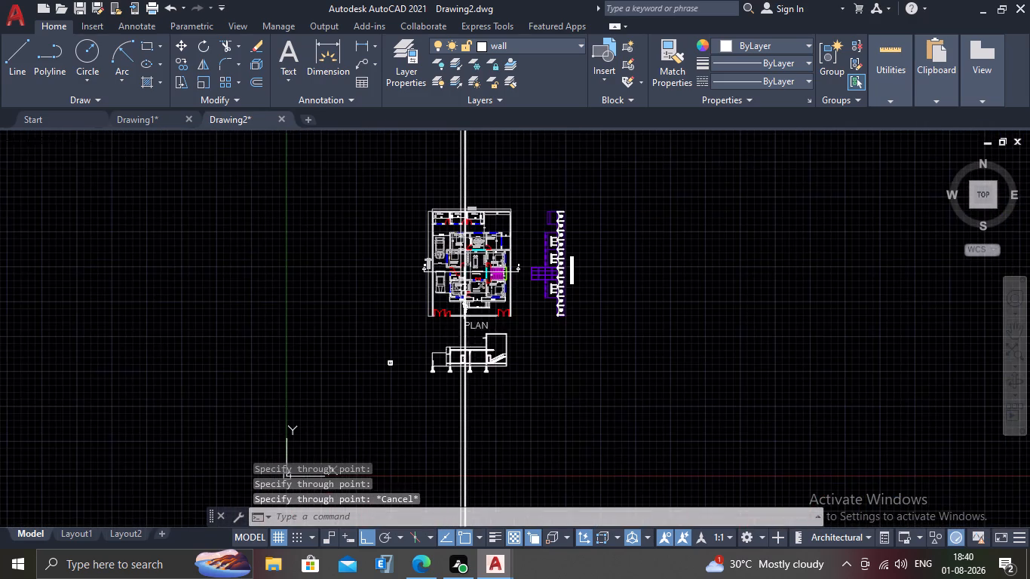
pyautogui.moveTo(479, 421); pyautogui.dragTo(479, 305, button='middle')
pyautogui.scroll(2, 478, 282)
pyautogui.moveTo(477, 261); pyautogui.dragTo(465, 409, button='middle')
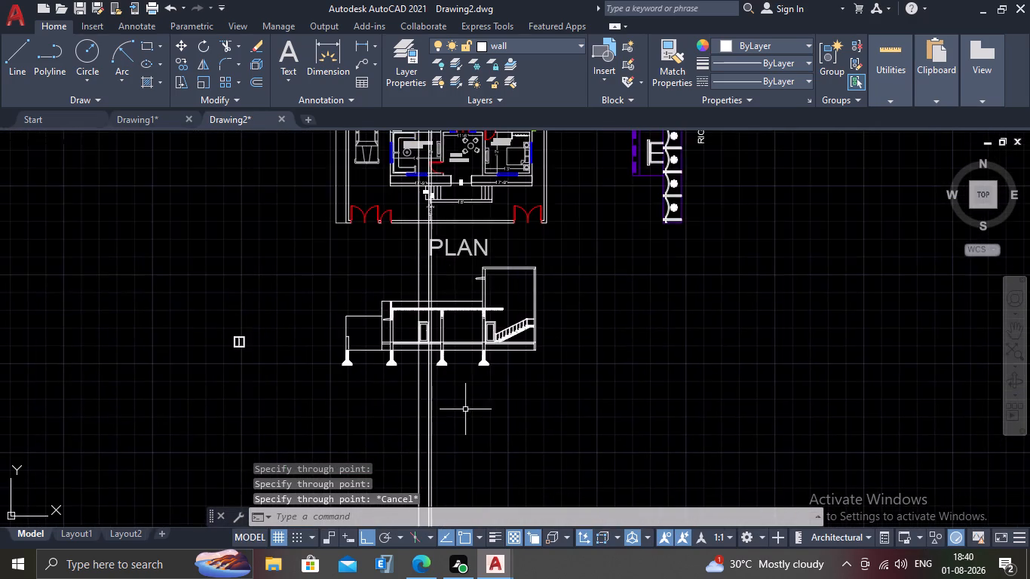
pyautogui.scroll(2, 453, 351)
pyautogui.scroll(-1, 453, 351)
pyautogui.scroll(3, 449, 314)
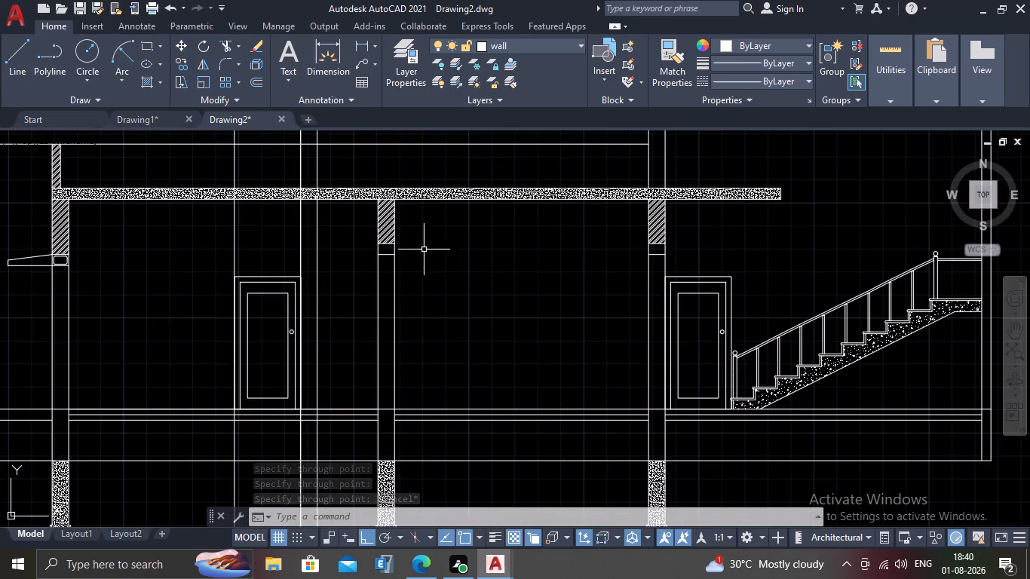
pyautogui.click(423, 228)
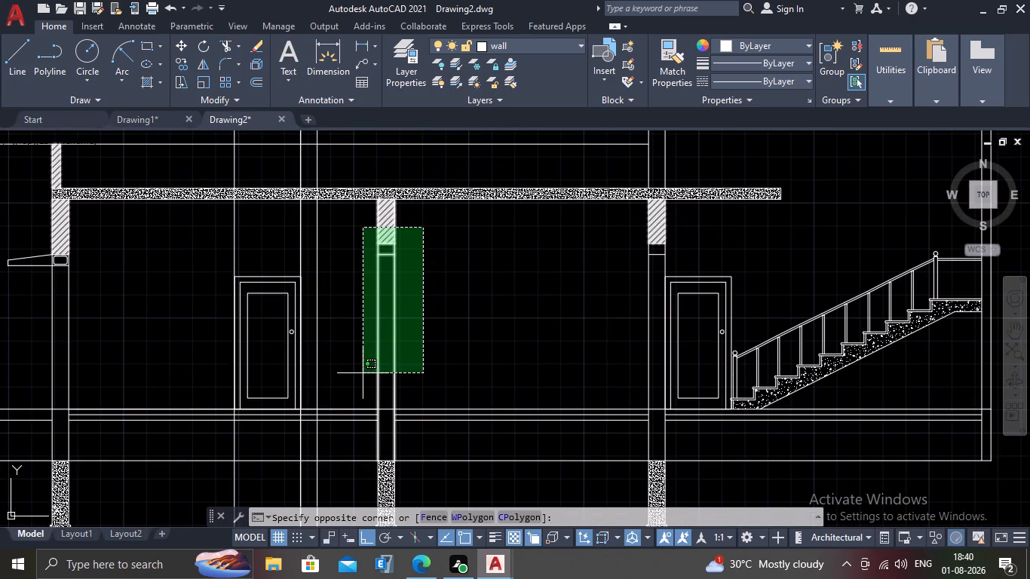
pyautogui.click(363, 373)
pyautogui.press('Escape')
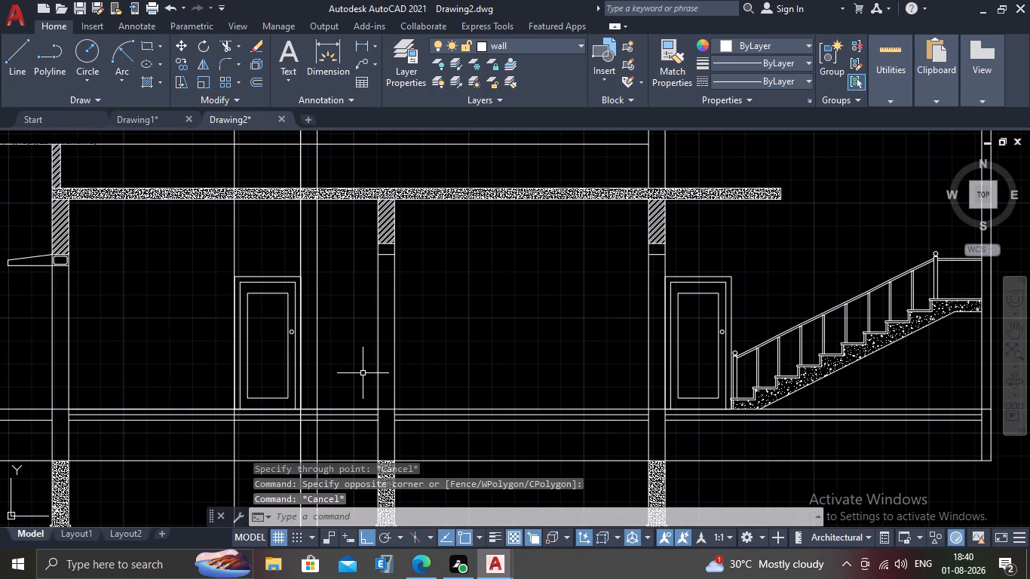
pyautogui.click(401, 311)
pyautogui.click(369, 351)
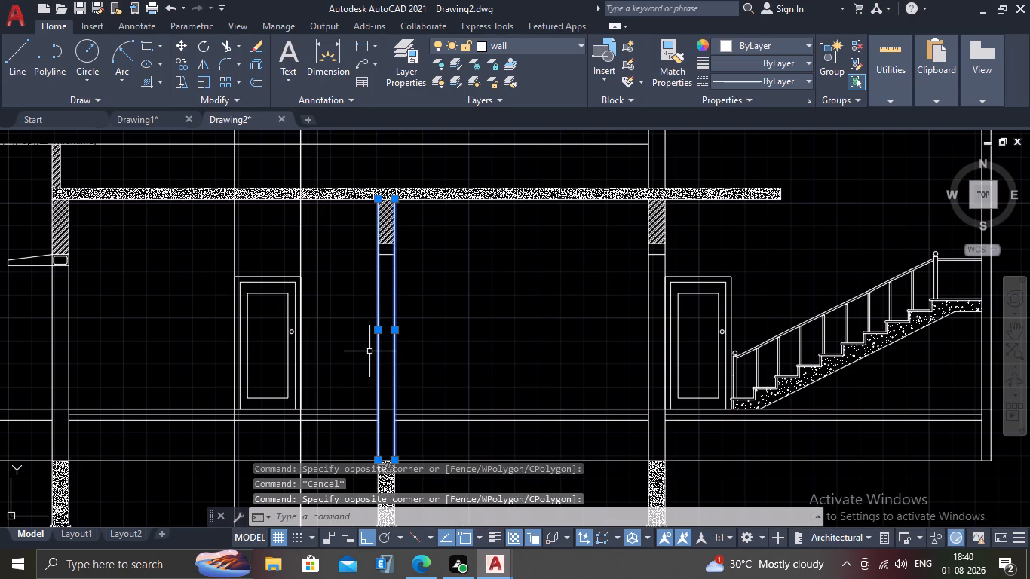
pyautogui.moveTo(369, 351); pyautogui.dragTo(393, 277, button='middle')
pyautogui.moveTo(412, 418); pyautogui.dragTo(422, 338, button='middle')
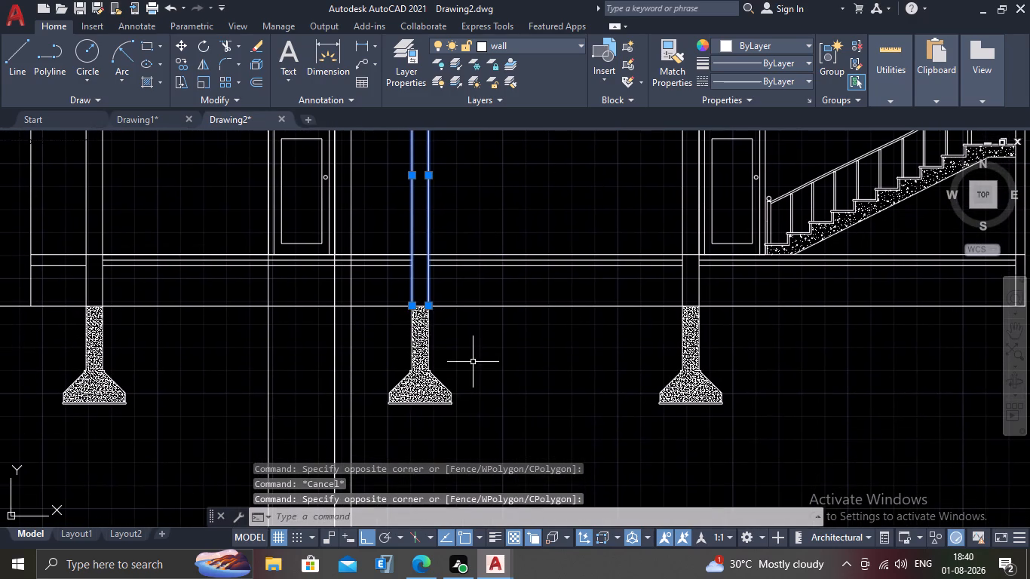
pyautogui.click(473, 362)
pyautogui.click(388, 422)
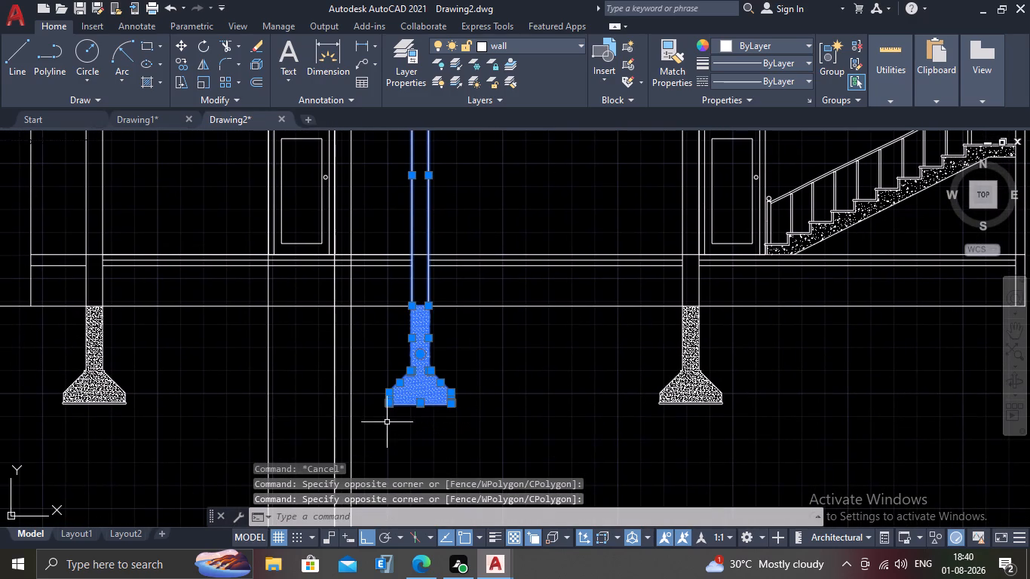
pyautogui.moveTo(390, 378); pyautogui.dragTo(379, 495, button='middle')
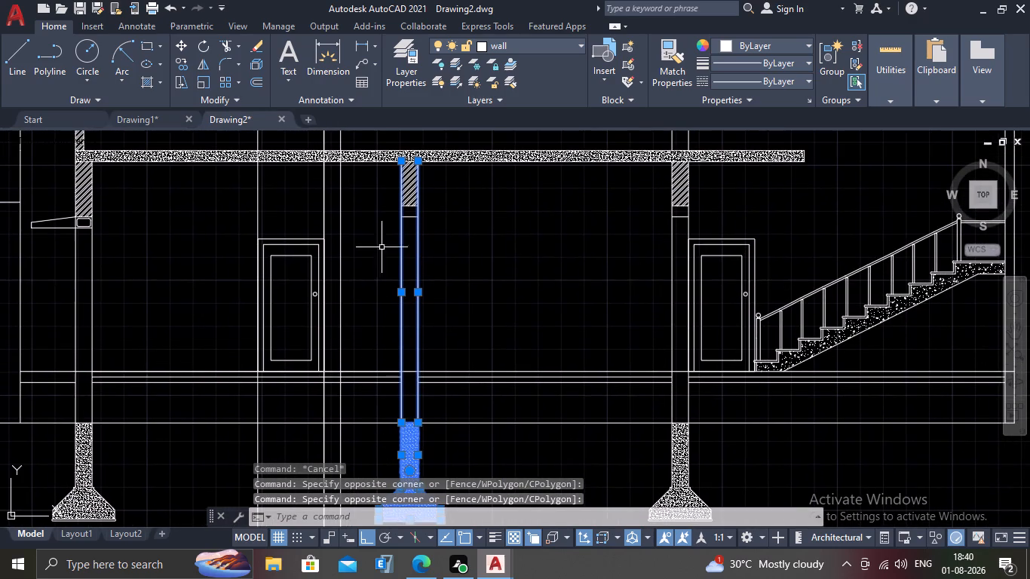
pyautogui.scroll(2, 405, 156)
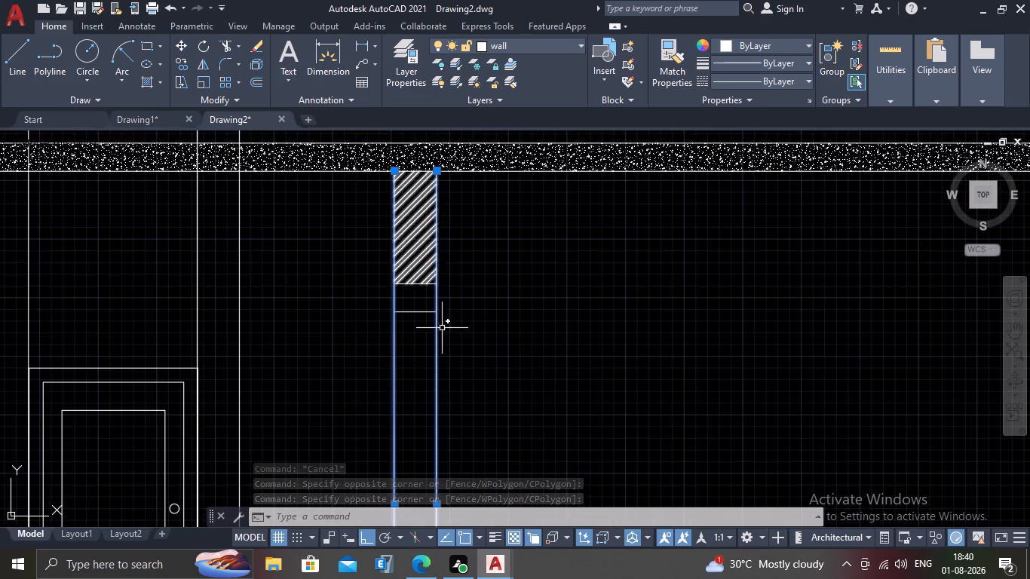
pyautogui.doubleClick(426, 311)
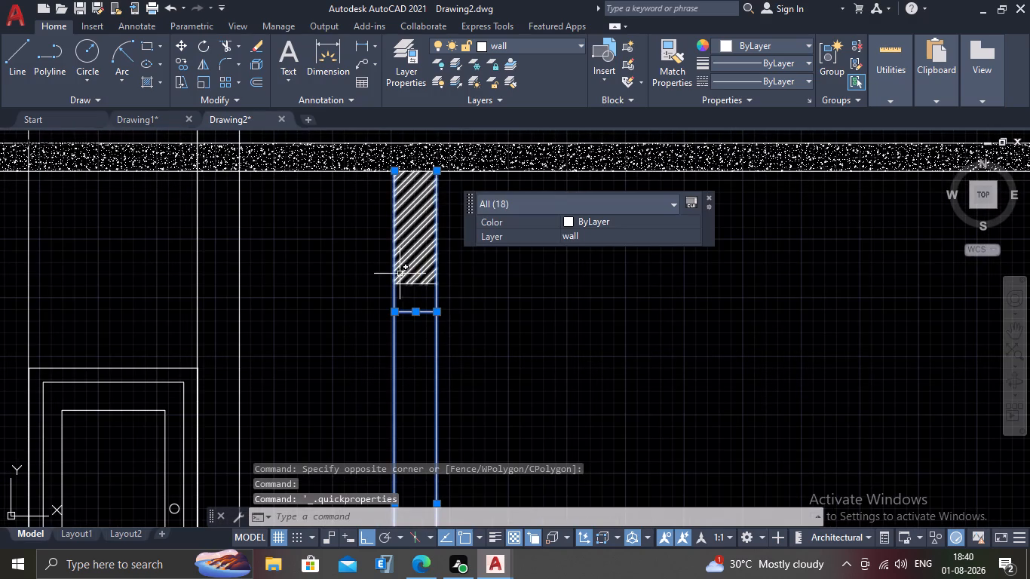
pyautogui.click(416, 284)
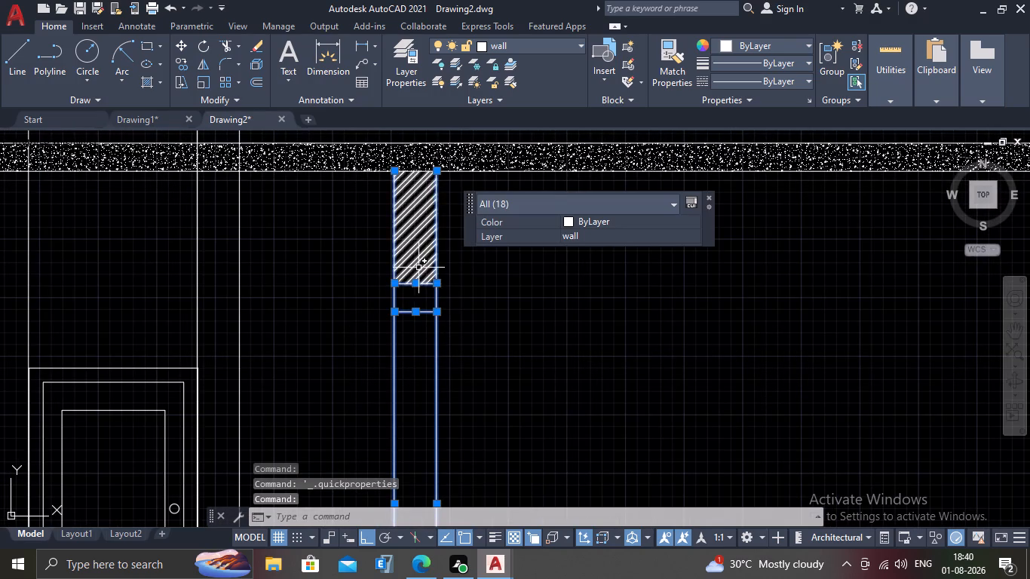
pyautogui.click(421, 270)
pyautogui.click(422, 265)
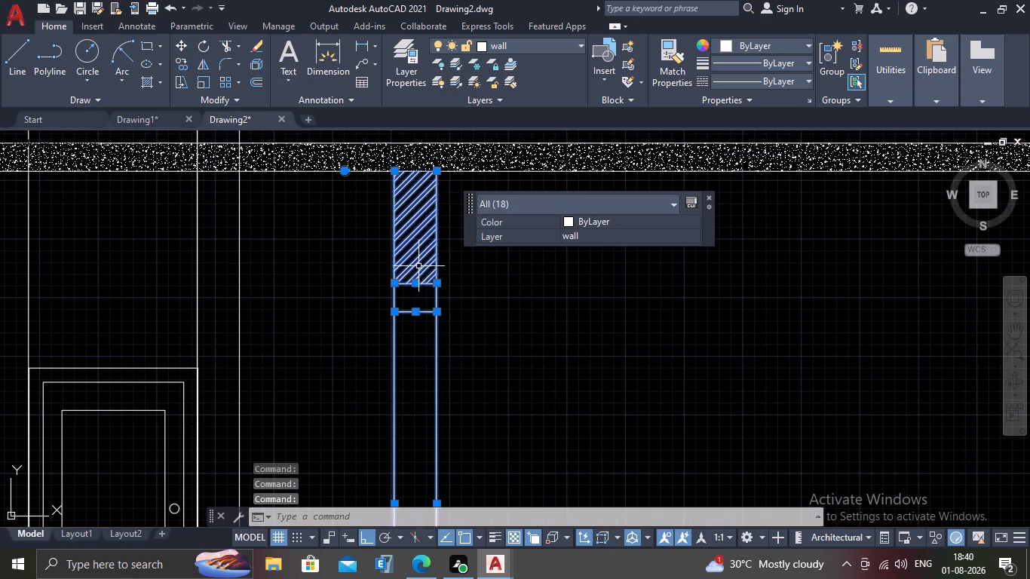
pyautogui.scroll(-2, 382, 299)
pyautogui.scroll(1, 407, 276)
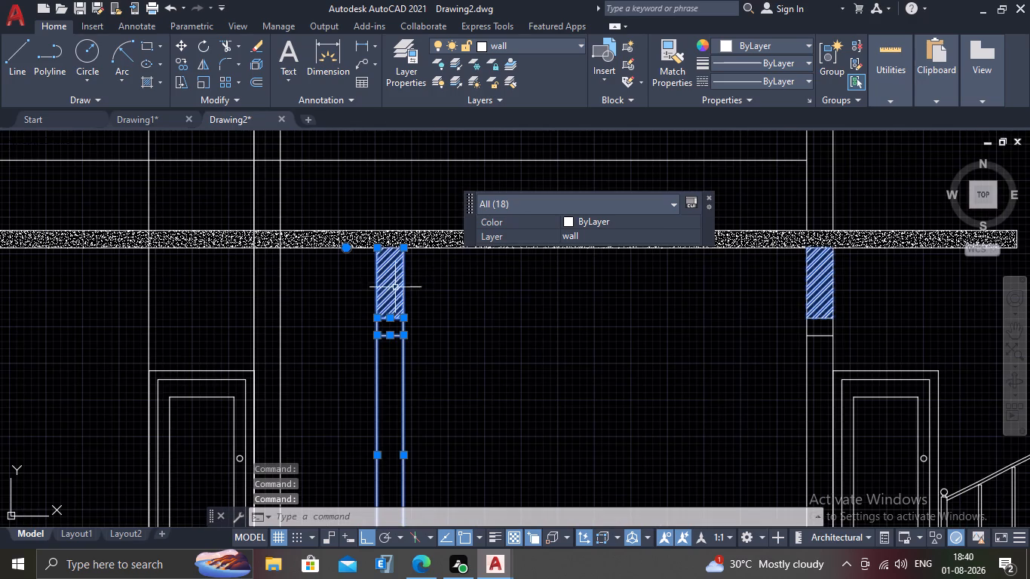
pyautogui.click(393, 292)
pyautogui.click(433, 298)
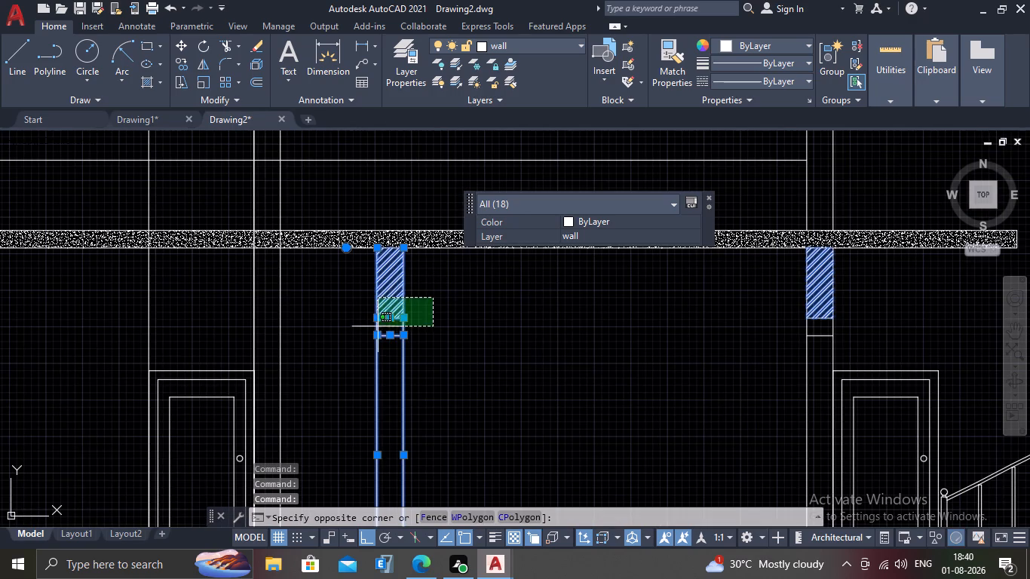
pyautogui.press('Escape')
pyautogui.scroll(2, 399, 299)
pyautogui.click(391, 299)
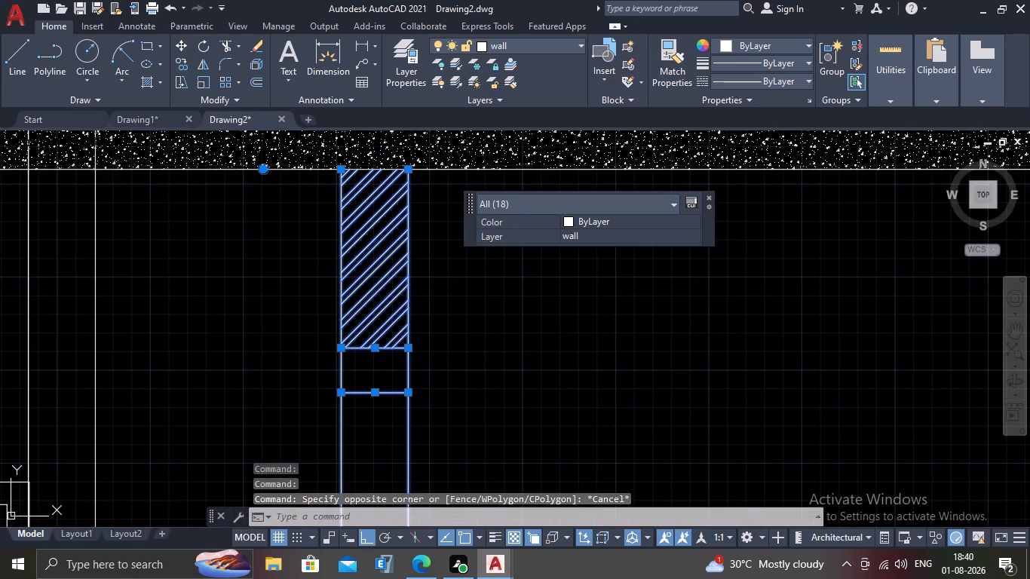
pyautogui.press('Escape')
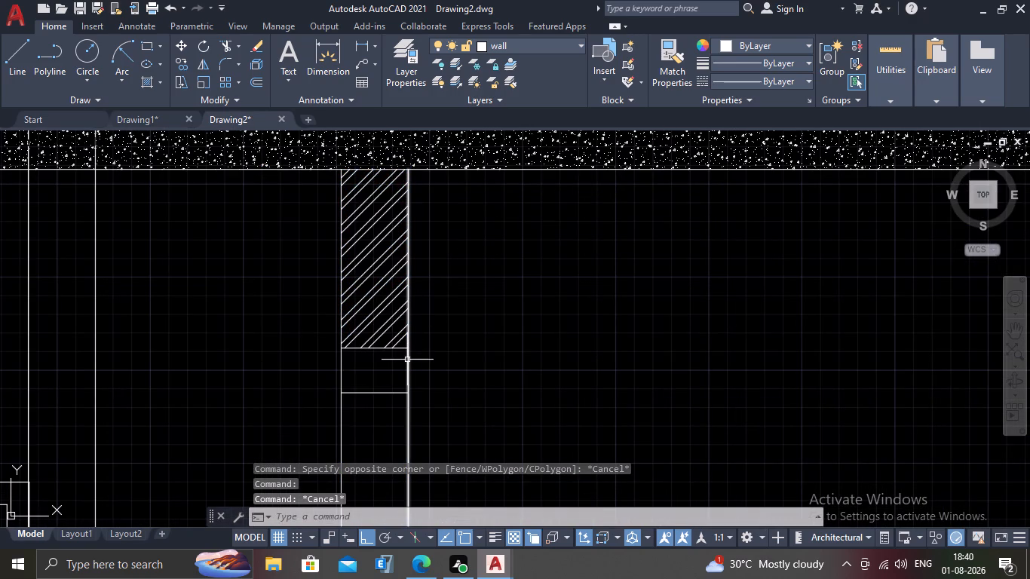
# Move the section's middle wall with its beam, lintel and footing by its upper-right corner to the right construction line at the slab's underside.
pyautogui.click(407, 360)
pyautogui.click(339, 370)
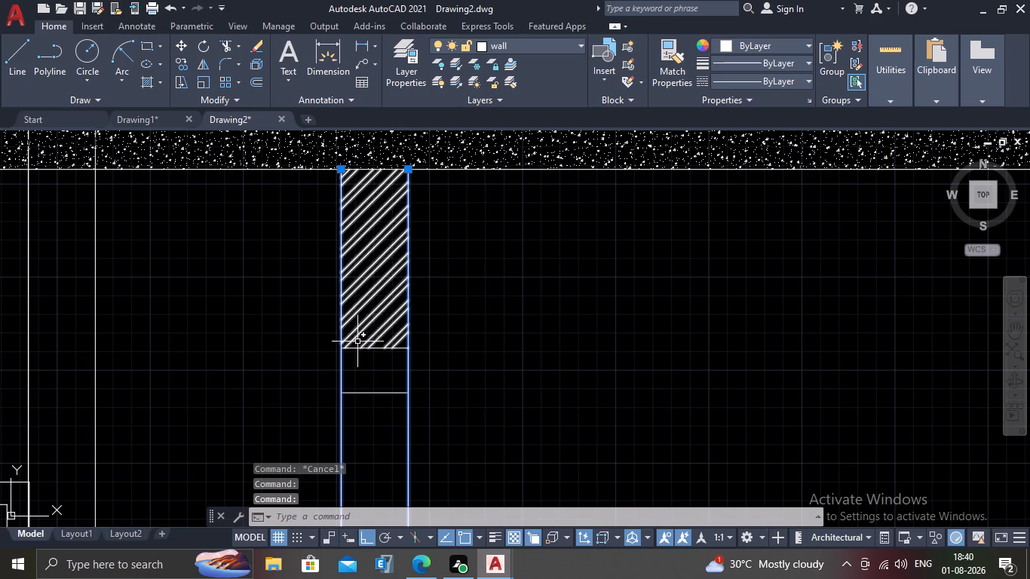
pyautogui.click(357, 348)
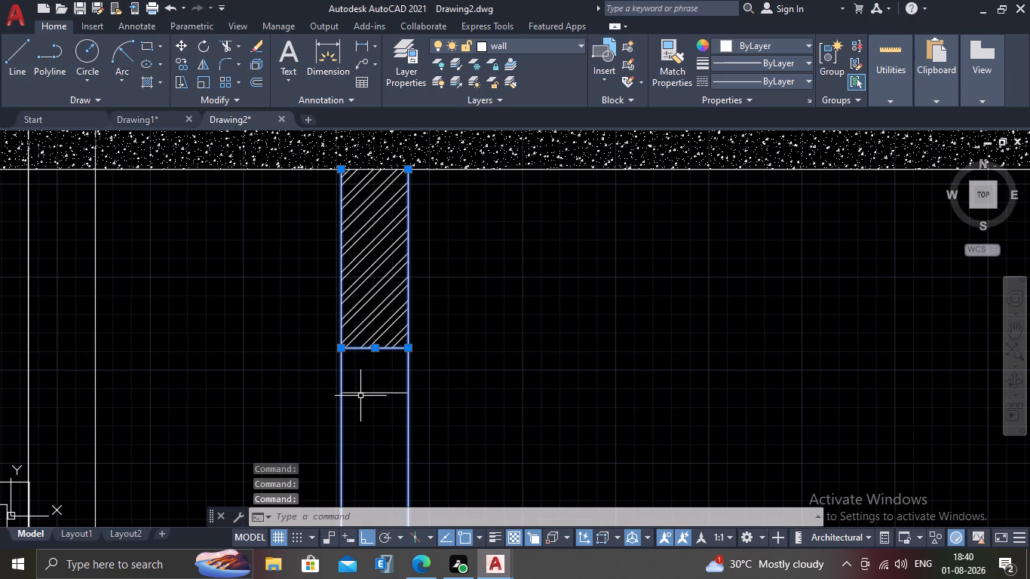
pyautogui.click(359, 392)
pyautogui.scroll(-3, 363, 369)
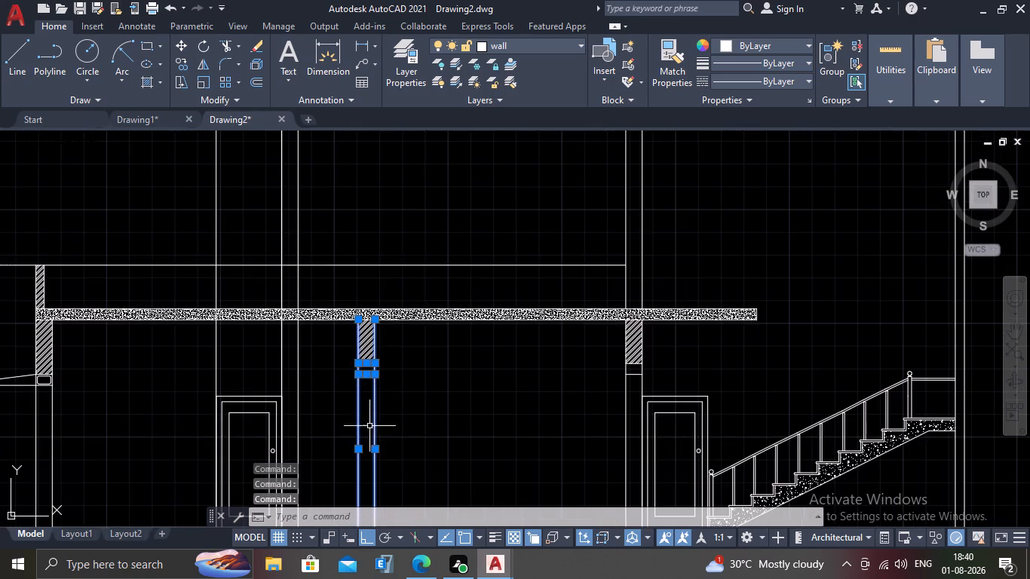
pyautogui.moveTo(369, 426); pyautogui.dragTo(391, 254, button='middle')
pyautogui.scroll(-1, 395, 283)
pyautogui.scroll(2, 398, 410)
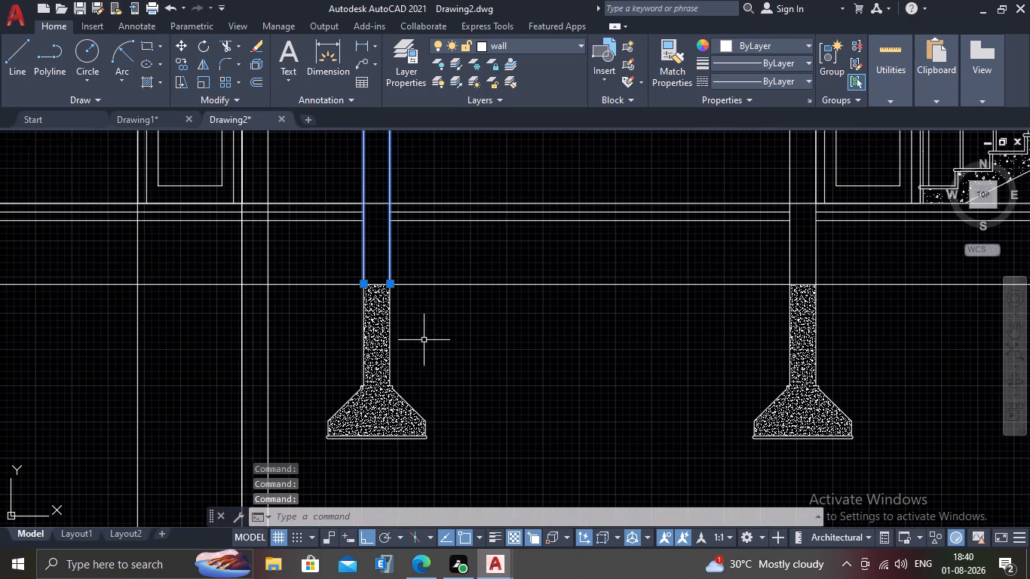
pyautogui.click(425, 335)
pyautogui.click(311, 468)
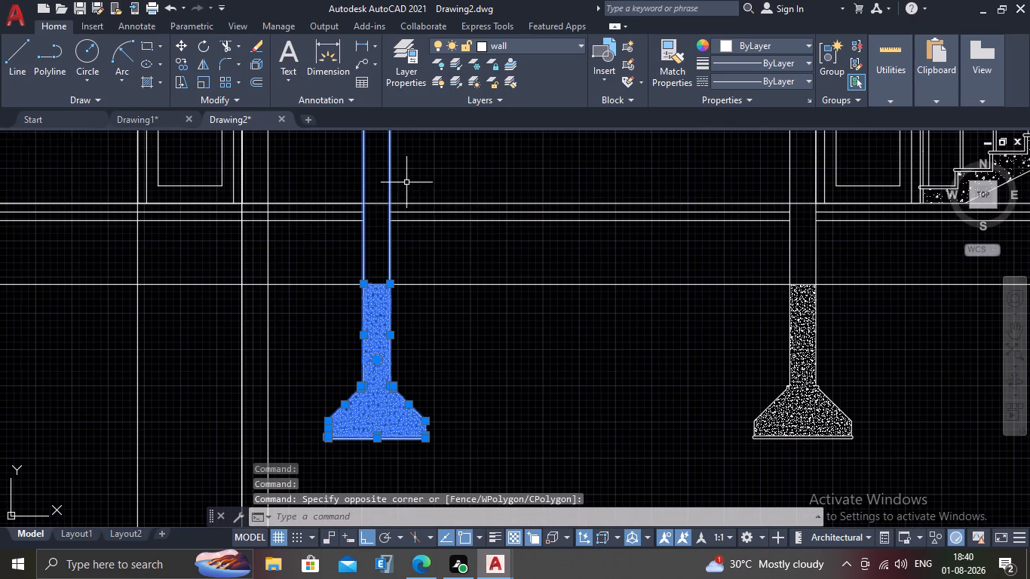
pyautogui.scroll(2, 406, 182)
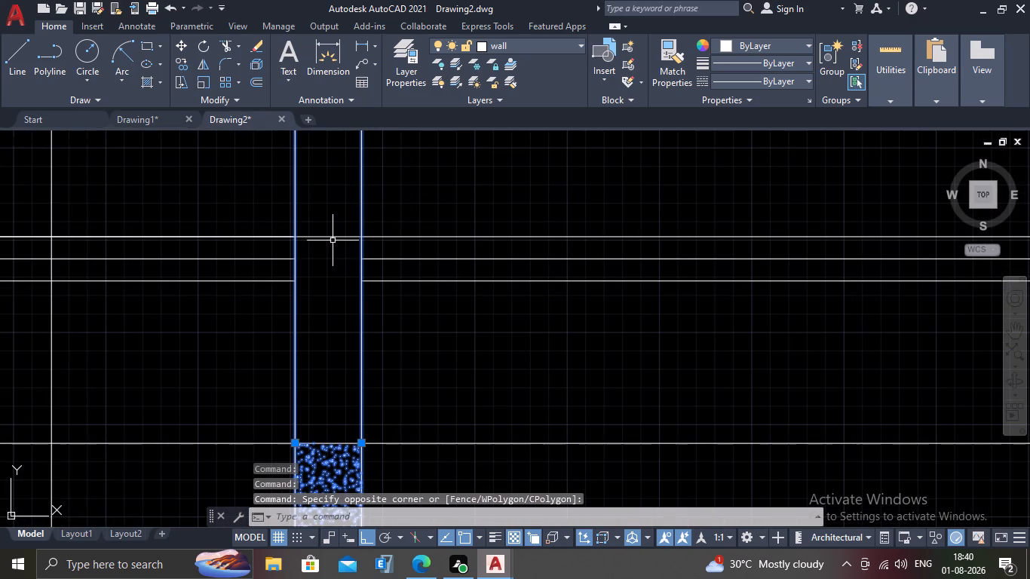
pyautogui.click(330, 237)
pyautogui.click(330, 237)
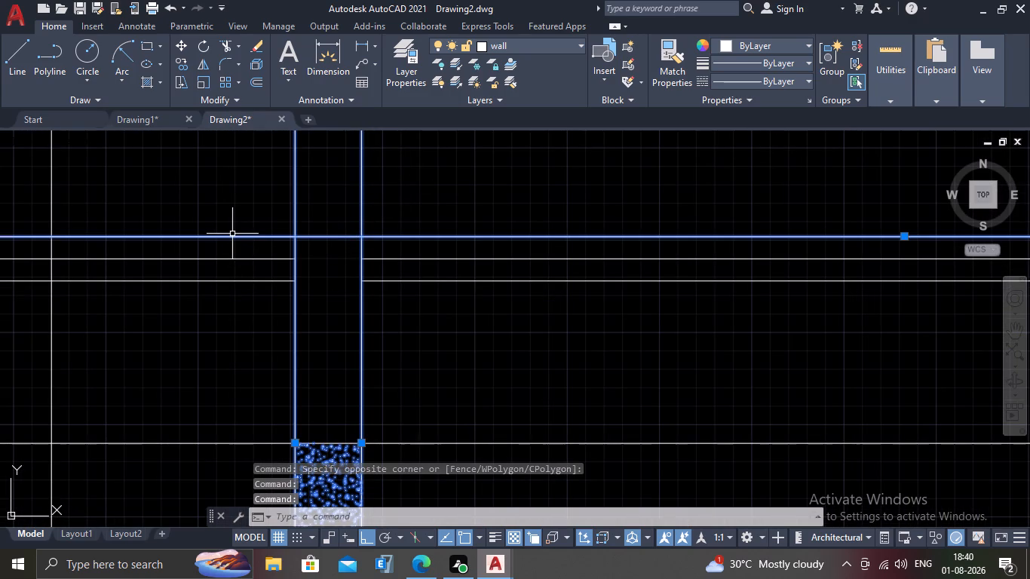
pyautogui.keyDown('shift'); pyautogui.click(232, 234); pyautogui.keyUp('shift')
pyautogui.keyDown('shift'); pyautogui.click(232, 244); pyautogui.keyUp('shift')
pyautogui.scroll(-1, 279, 256)
pyautogui.scroll(-2, 290, 344)
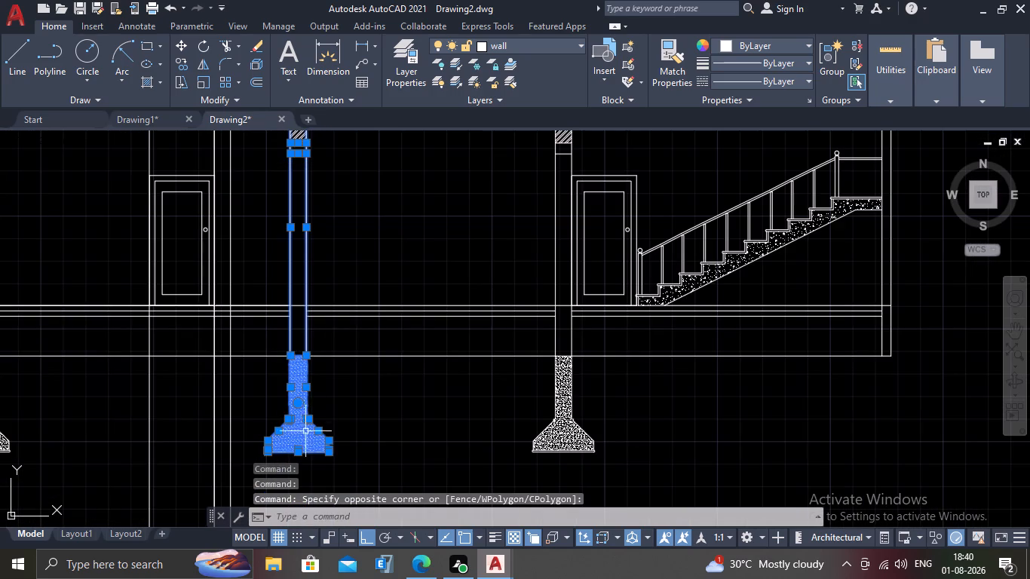
pyautogui.moveTo(291, 446); pyautogui.dragTo(356, 476, button='middle')
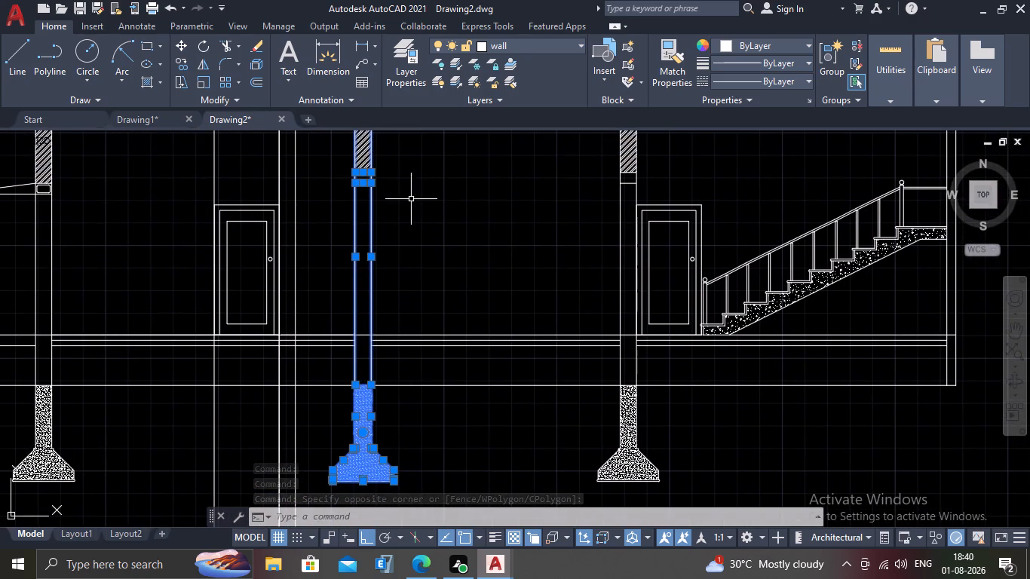
pyautogui.moveTo(412, 199); pyautogui.dragTo(412, 373, button='middle')
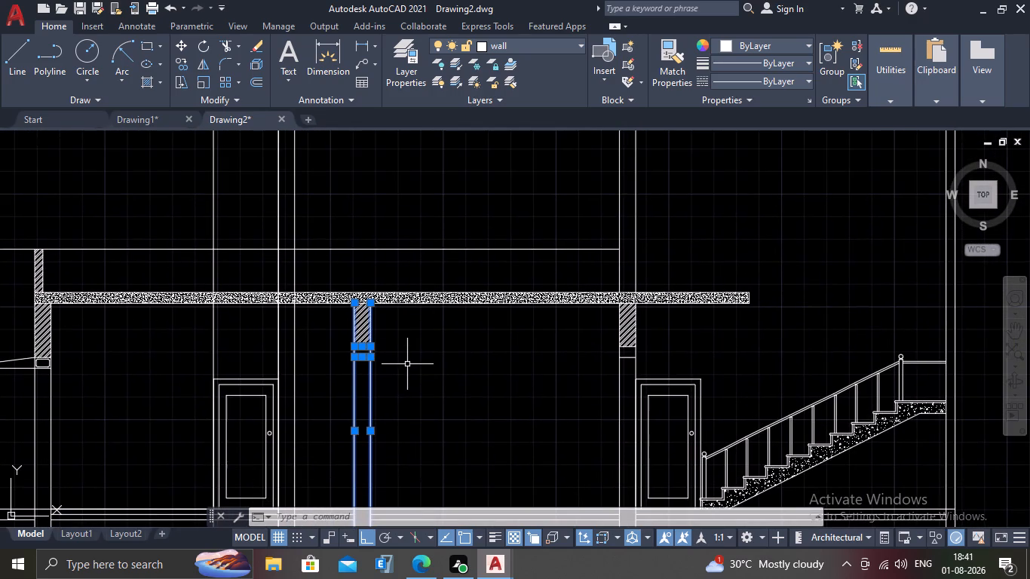
pyautogui.write('CO')
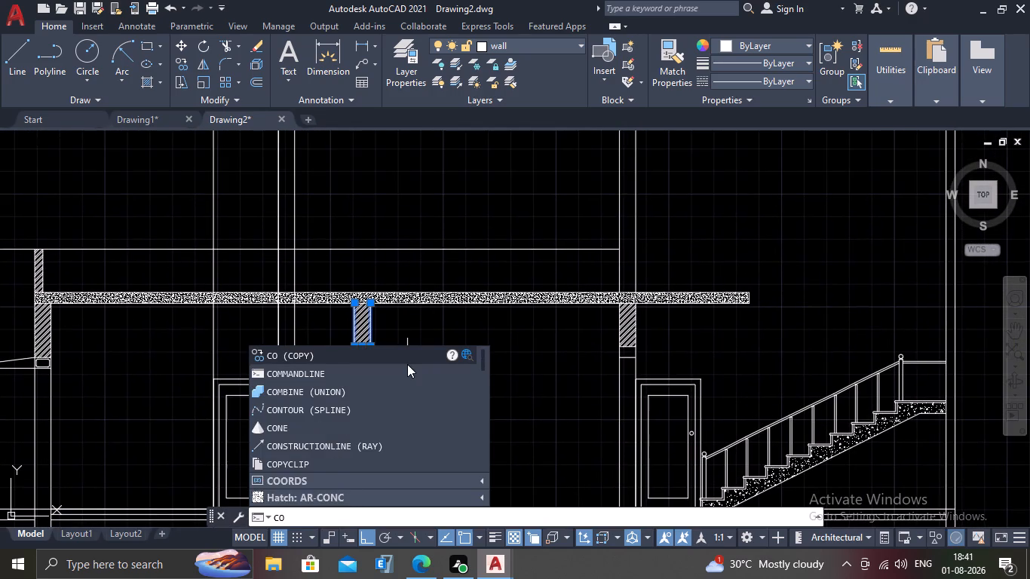
pyautogui.press('BackSpace')
pyautogui.press('BackSpace')
pyautogui.press('m')
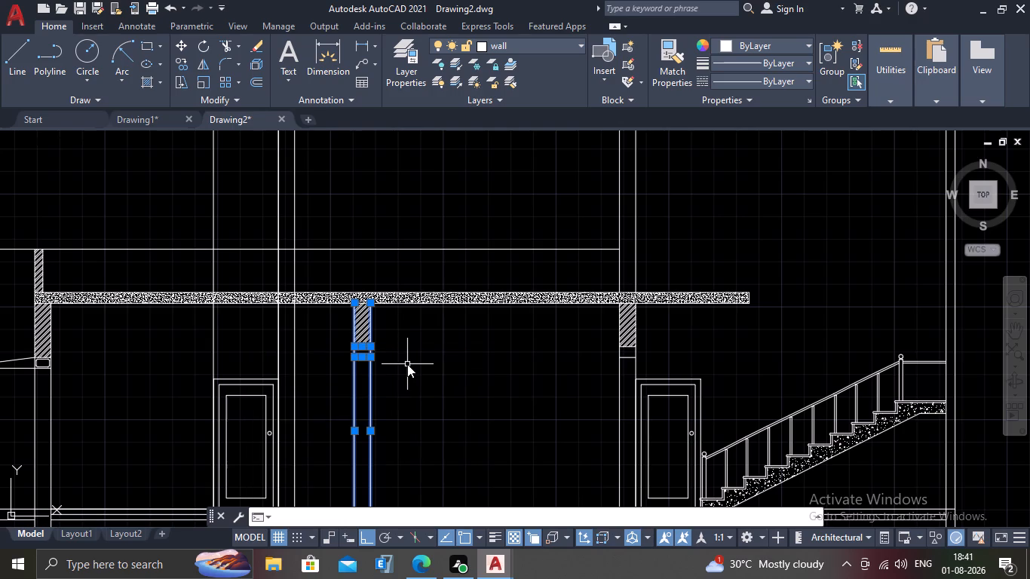
pyautogui.press('BackSpace')
pyautogui.scroll(2, 373, 308)
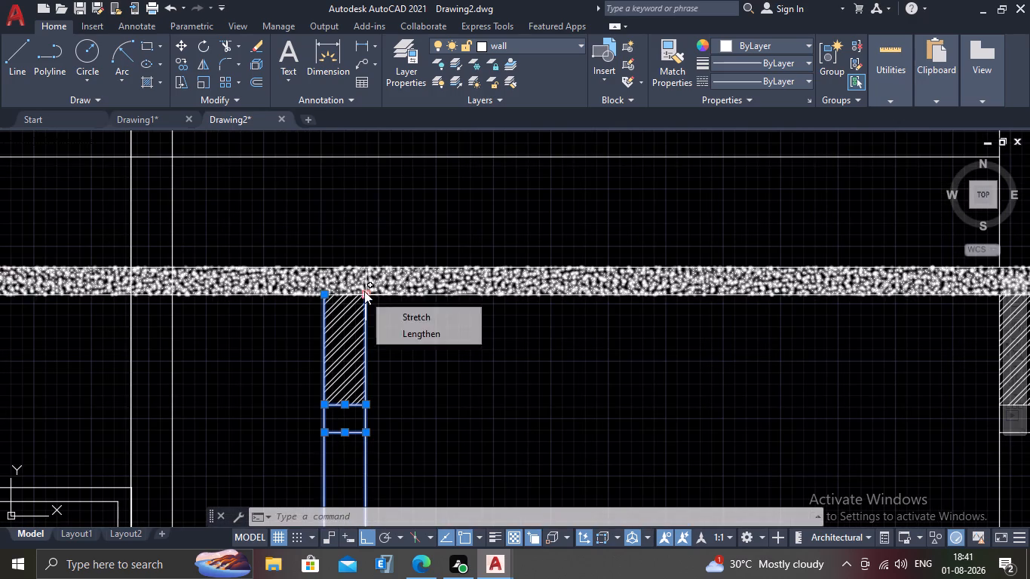
pyautogui.click(364, 291)
pyautogui.press('Escape')
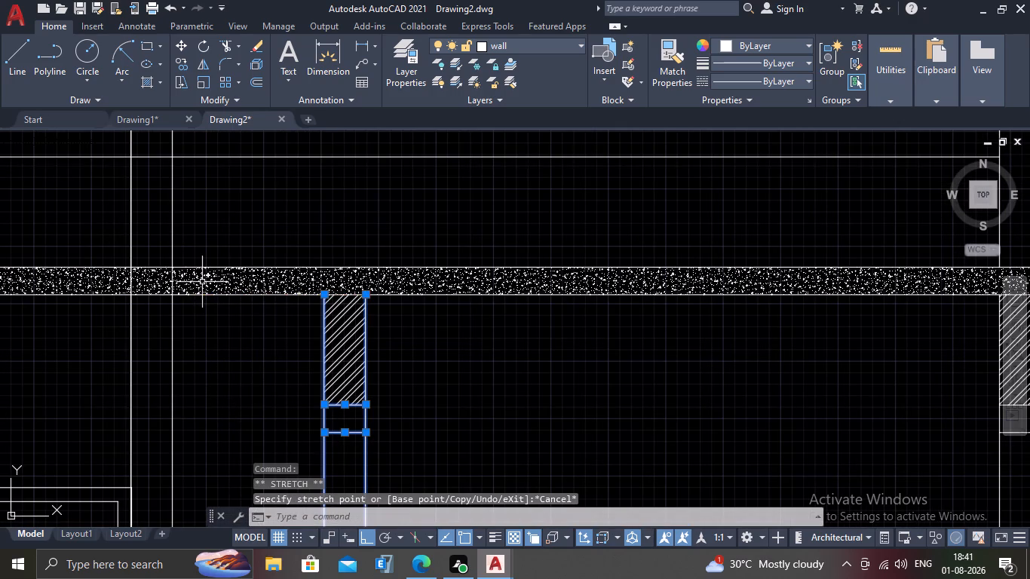
pyautogui.press('m')
pyautogui.press('Return')
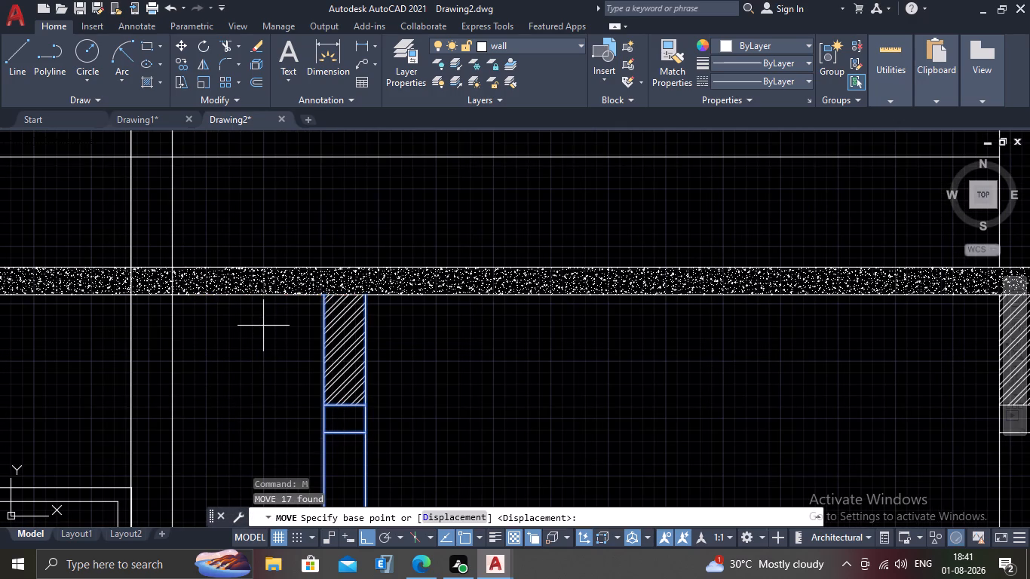
pyautogui.click(366, 297)
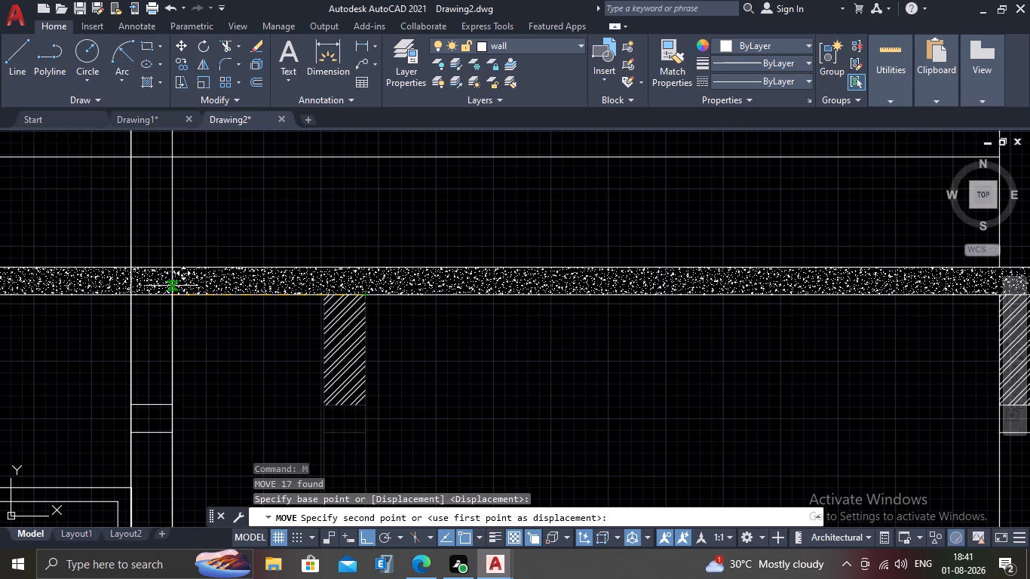
pyautogui.click(169, 296)
pyautogui.press('Escape')
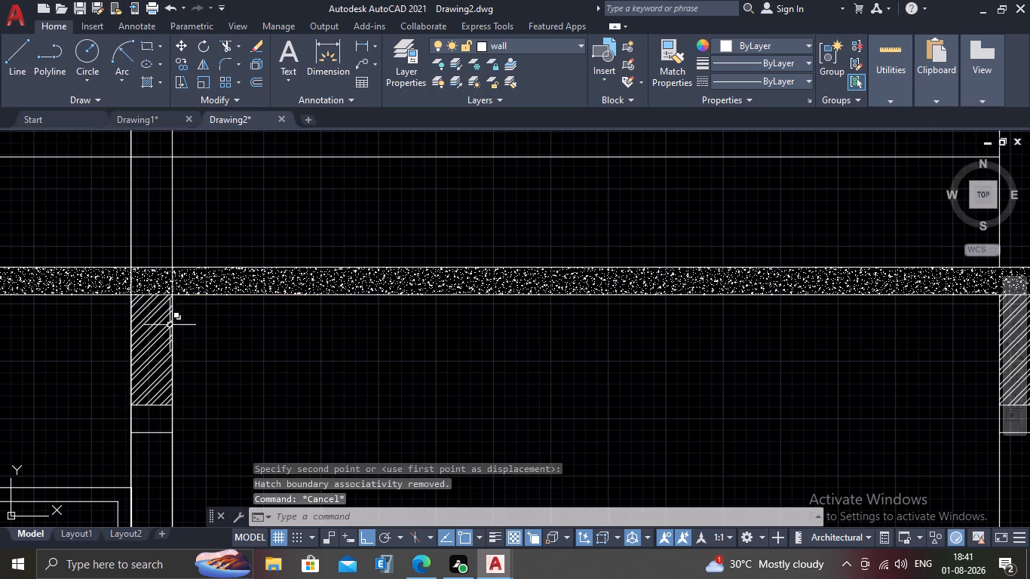
# Move the leftover footing edge line and small arc by the line's upper end onto the right corner of the relocated middle footing.
pyautogui.scroll(-2, 176, 340)
pyautogui.moveTo(209, 375); pyautogui.dragTo(279, 257, button='middle')
pyautogui.scroll(-1, 274, 277)
pyautogui.scroll(1, 274, 277)
pyautogui.scroll(-1, 274, 277)
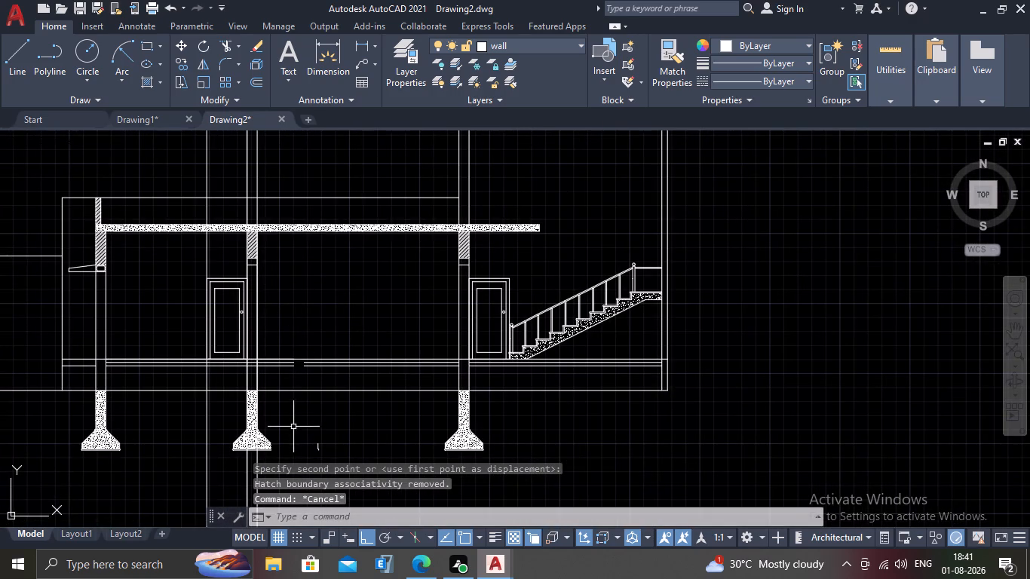
pyautogui.moveTo(293, 410); pyautogui.dragTo(323, 302, button='middle')
pyautogui.scroll(2, 341, 384)
pyautogui.scroll(1, 347, 303)
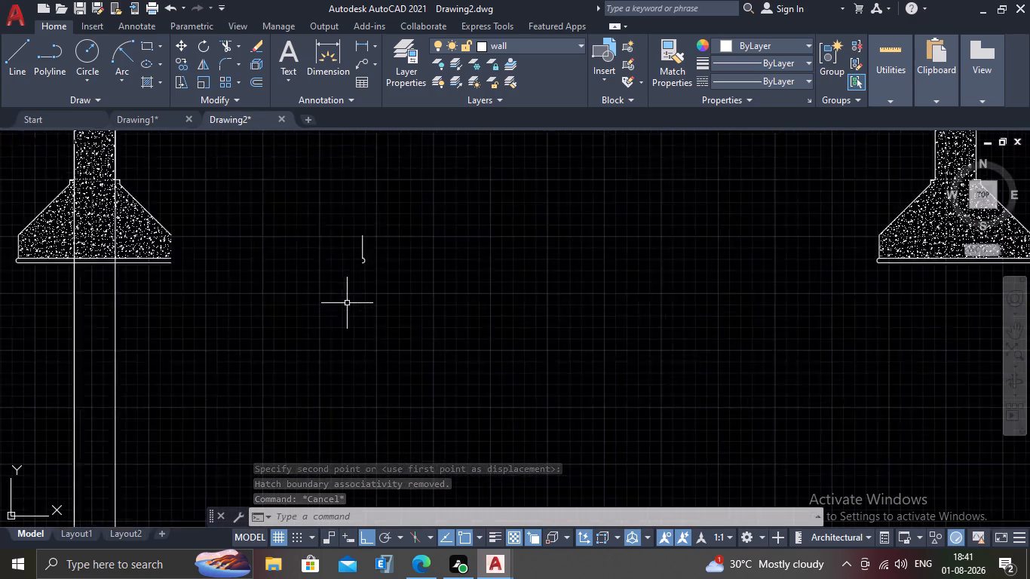
pyautogui.scroll(1, 347, 303)
pyautogui.click(420, 169)
pyautogui.click(348, 281)
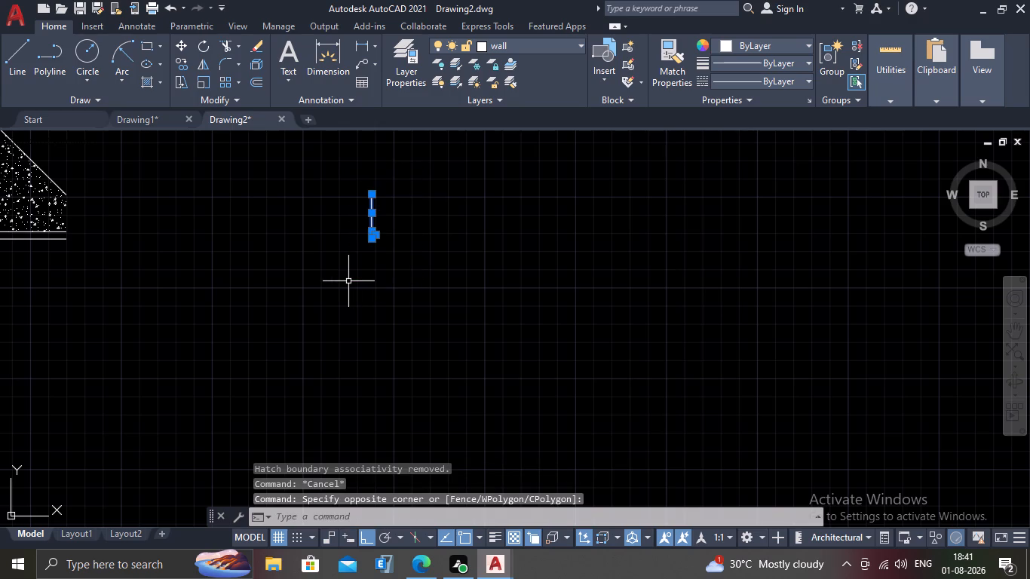
pyautogui.press('m')
pyautogui.press('Return')
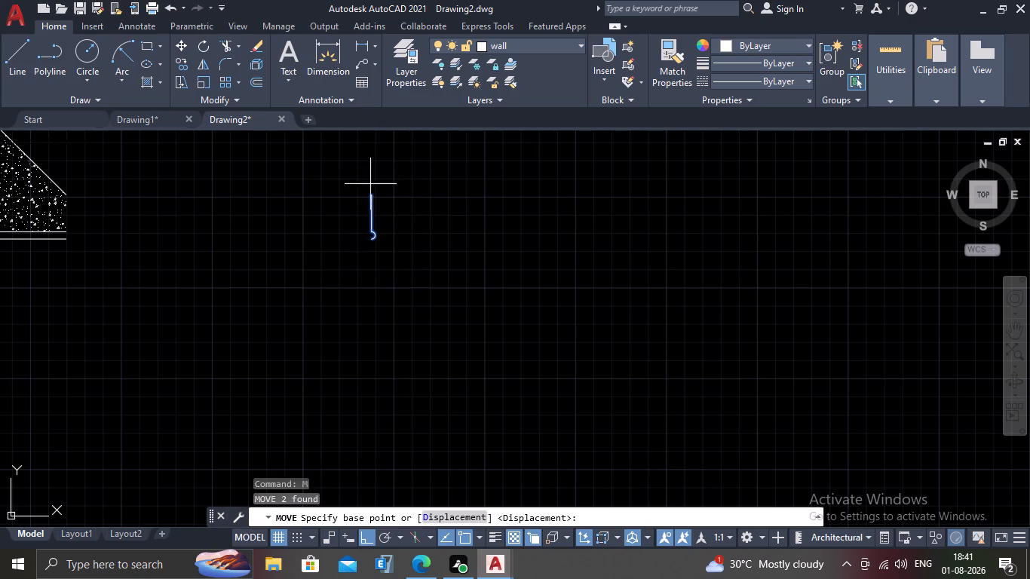
pyautogui.moveTo(370, 195); pyautogui.dragTo(357, 198)
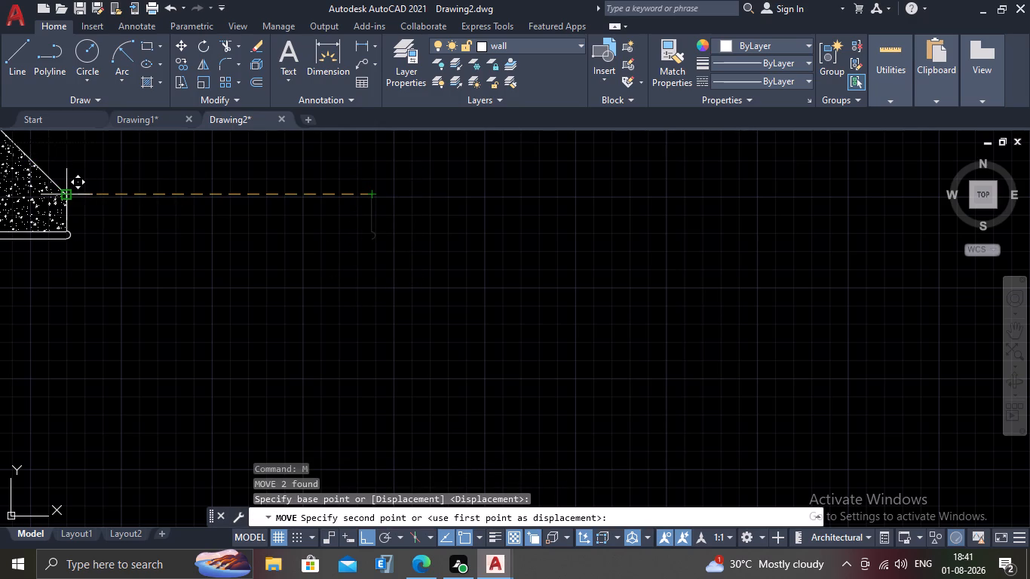
pyautogui.click(66, 198)
pyautogui.press('Escape')
pyautogui.scroll(-2, 69, 215)
pyautogui.moveTo(150, 221); pyautogui.dragTo(400, 501, button='middle')
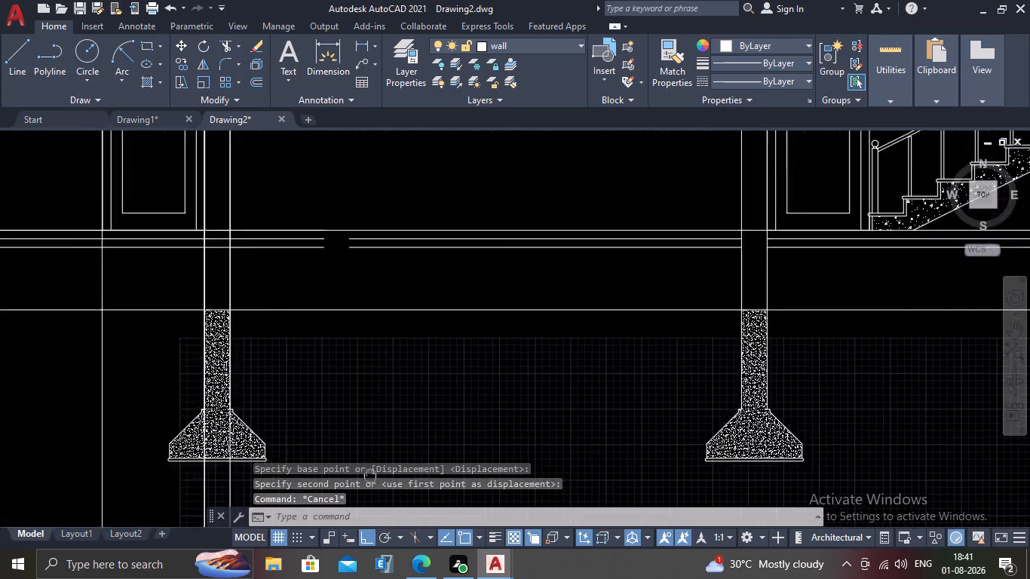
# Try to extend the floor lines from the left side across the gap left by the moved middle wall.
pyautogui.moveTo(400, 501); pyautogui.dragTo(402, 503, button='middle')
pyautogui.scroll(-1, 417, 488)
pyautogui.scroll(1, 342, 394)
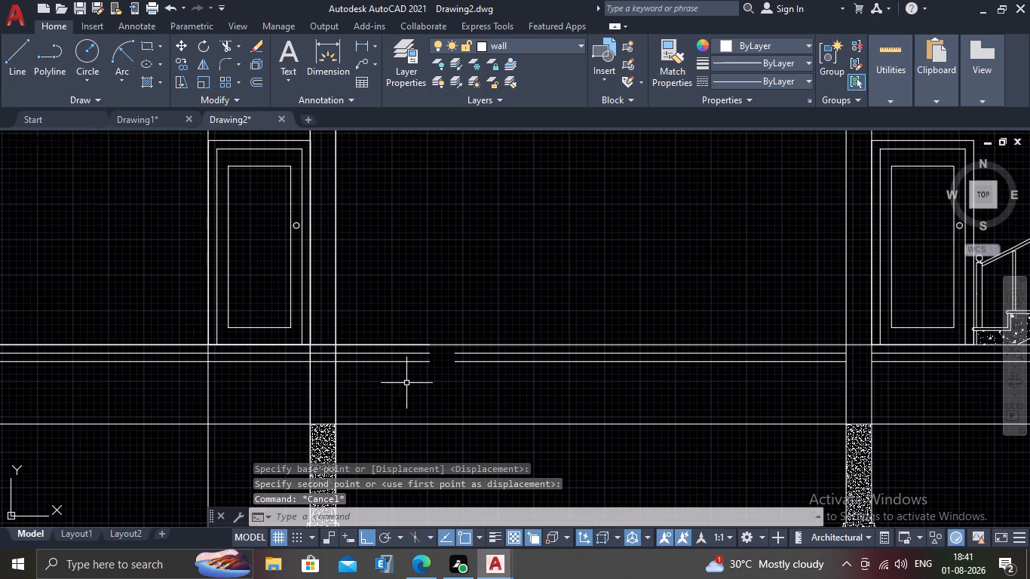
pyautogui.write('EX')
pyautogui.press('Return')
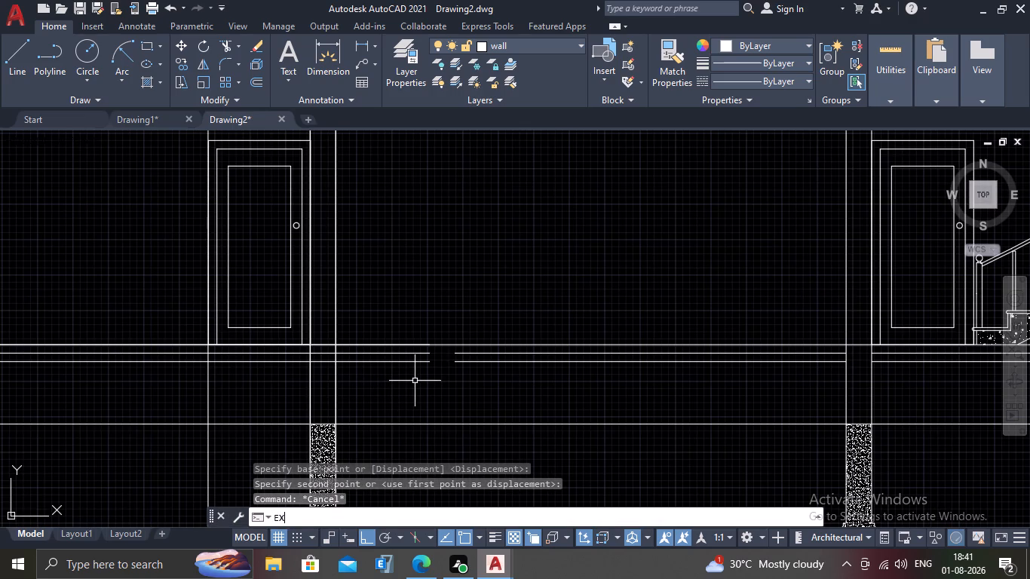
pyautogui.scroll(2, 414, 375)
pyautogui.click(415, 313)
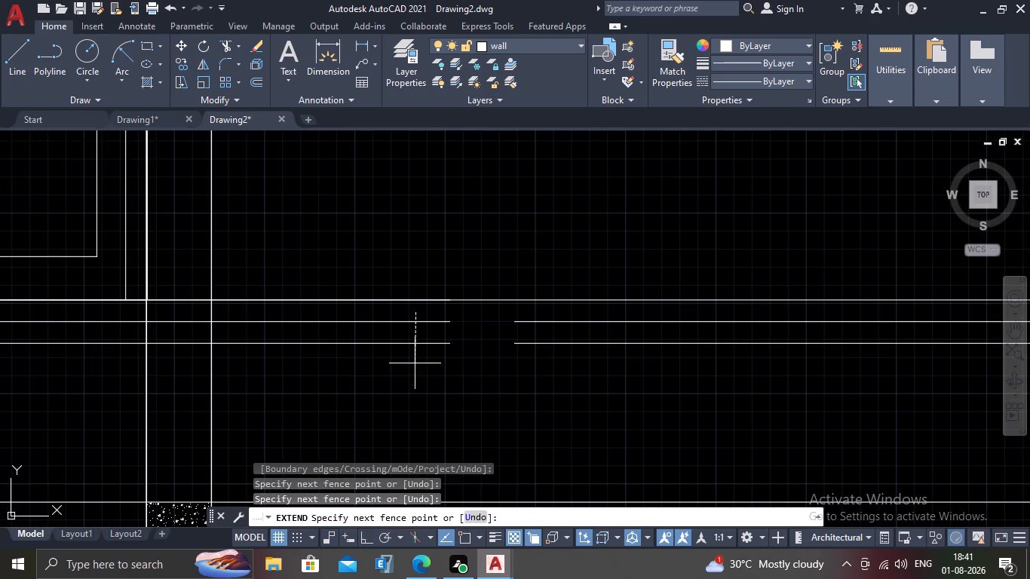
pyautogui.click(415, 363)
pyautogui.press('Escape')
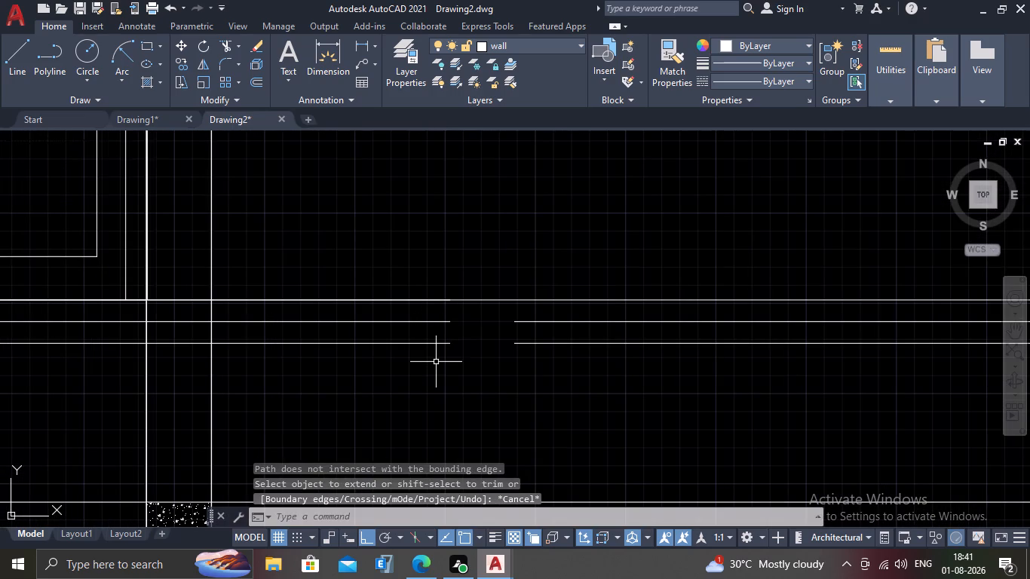
# Extend the two lower floor lines on the right of the gap leftward to the relocated middle wall.
pyautogui.write('EX')
pyautogui.press('Return')
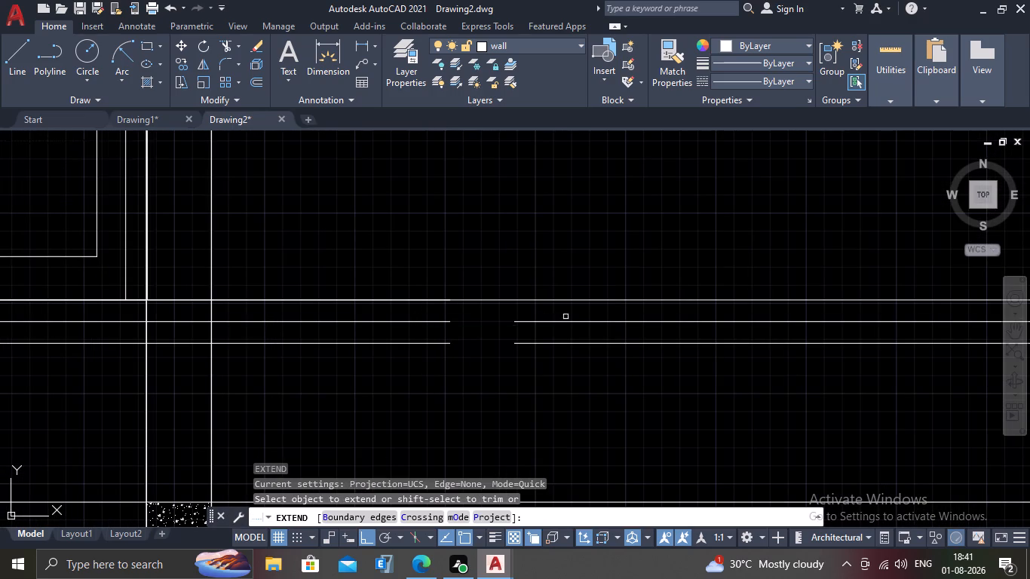
pyautogui.click(555, 321)
pyautogui.click(534, 344)
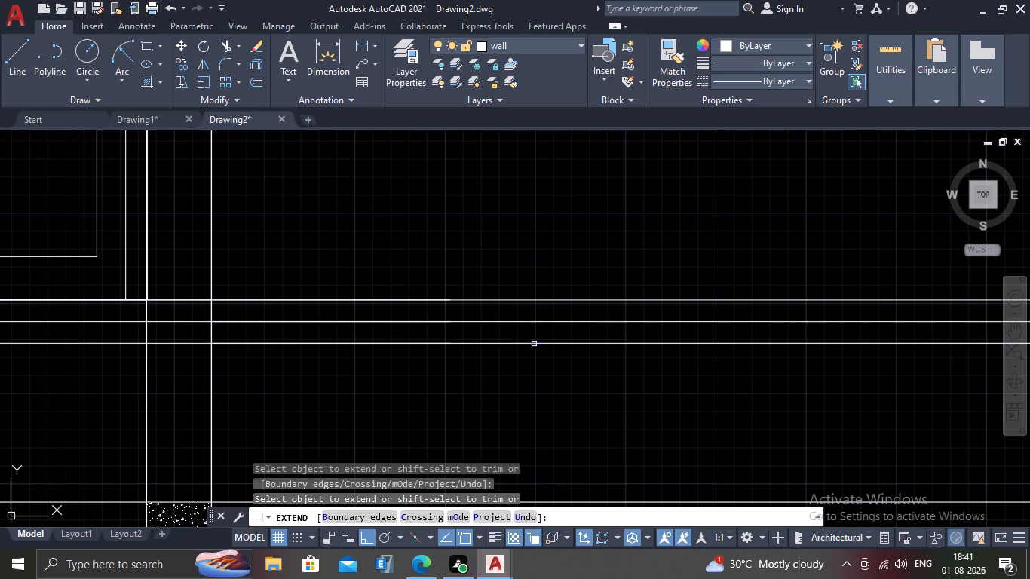
pyautogui.press('Escape')
# Trim away the floor line pieces crossing between the two faces of the relocated middle wall.
pyautogui.scroll(-1, 191, 421)
pyautogui.moveTo(191, 421); pyautogui.dragTo(259, 417, button='middle')
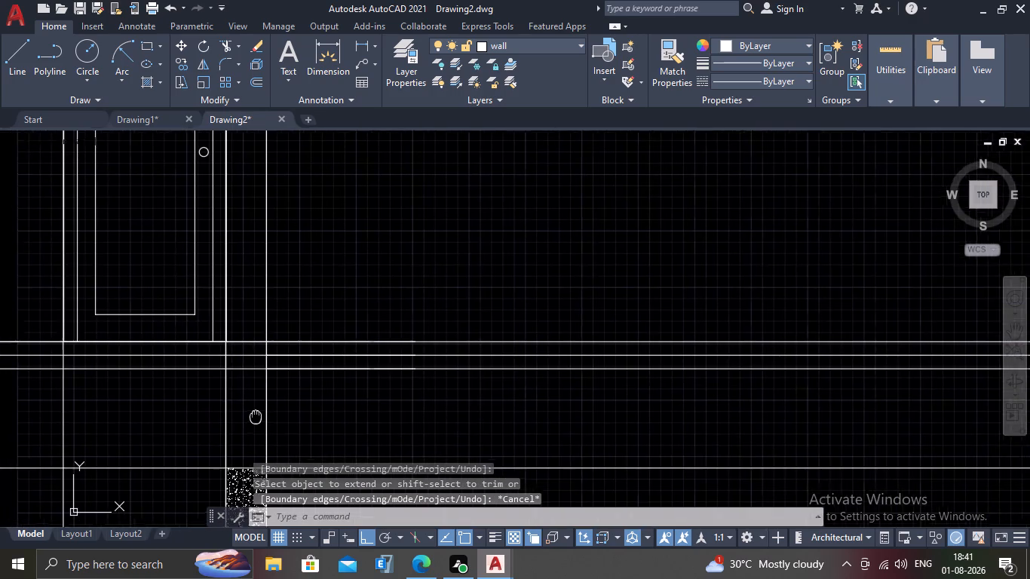
pyautogui.moveTo(259, 417); pyautogui.dragTo(266, 415, button='middle')
pyautogui.write('TR')
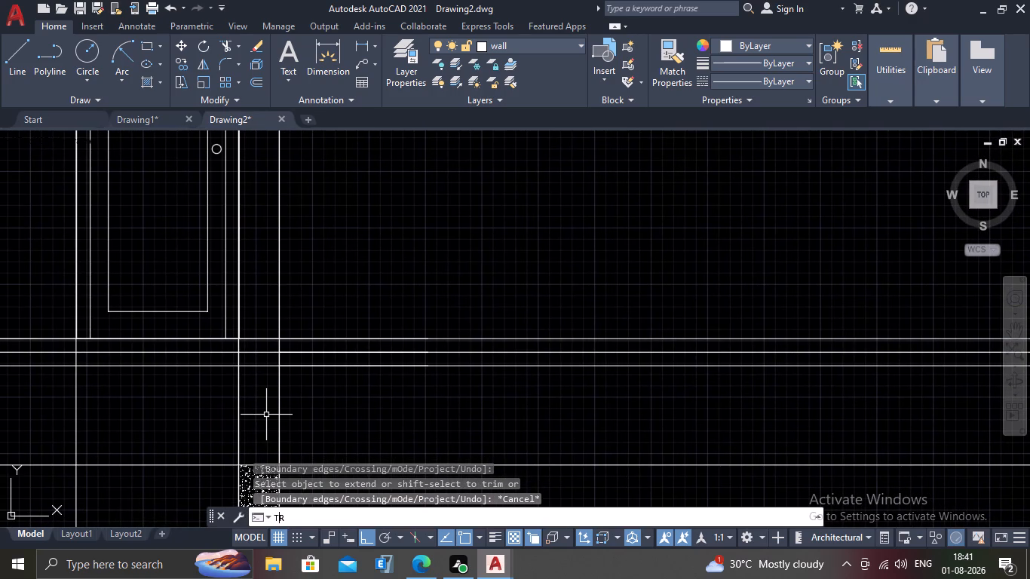
pyautogui.press('Return')
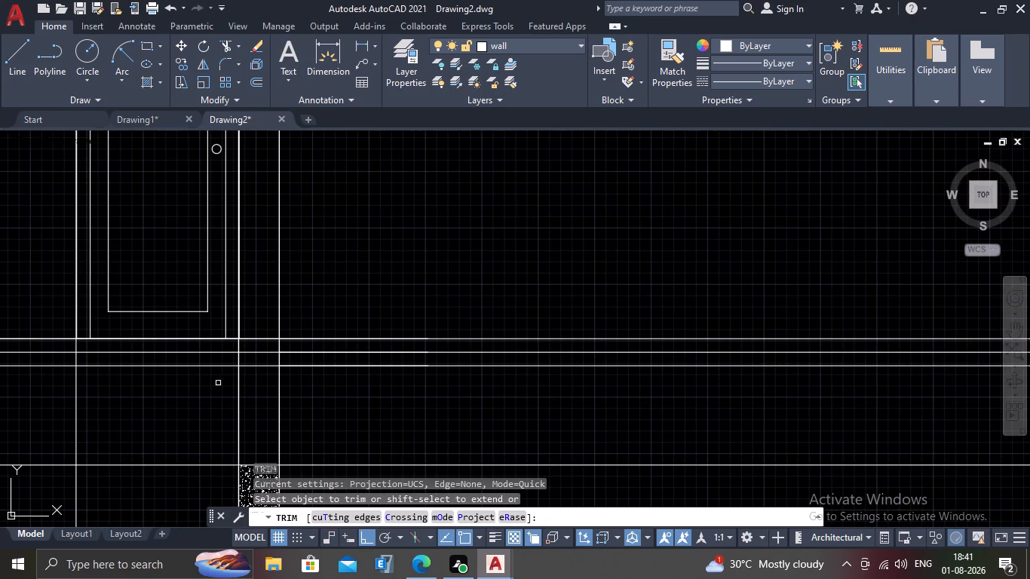
pyautogui.scroll(2, 259, 376)
pyautogui.click(257, 302)
pyautogui.click(252, 369)
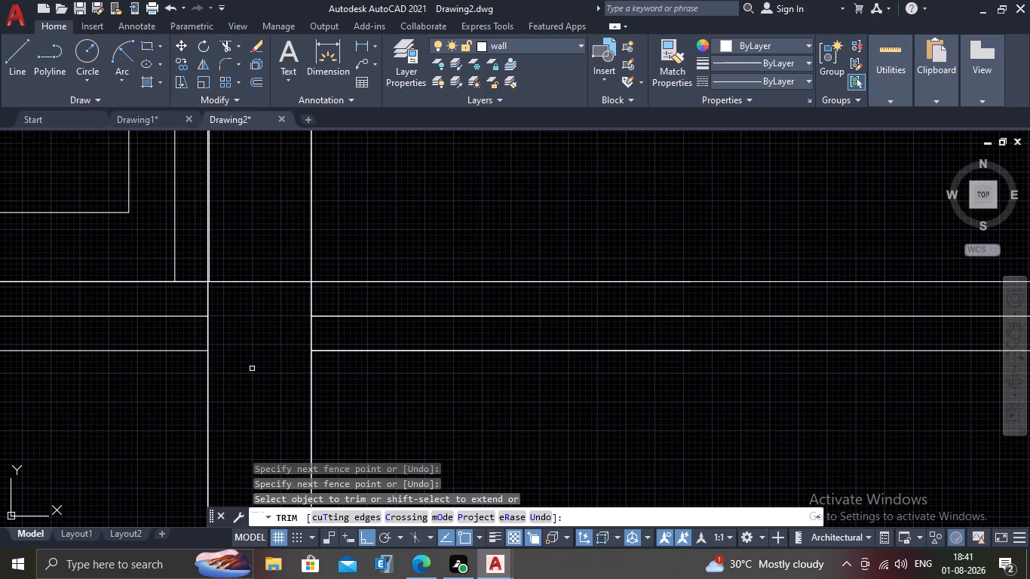
pyautogui.scroll(-5, 252, 369)
pyautogui.moveTo(274, 441); pyautogui.dragTo(440, 401, button='middle')
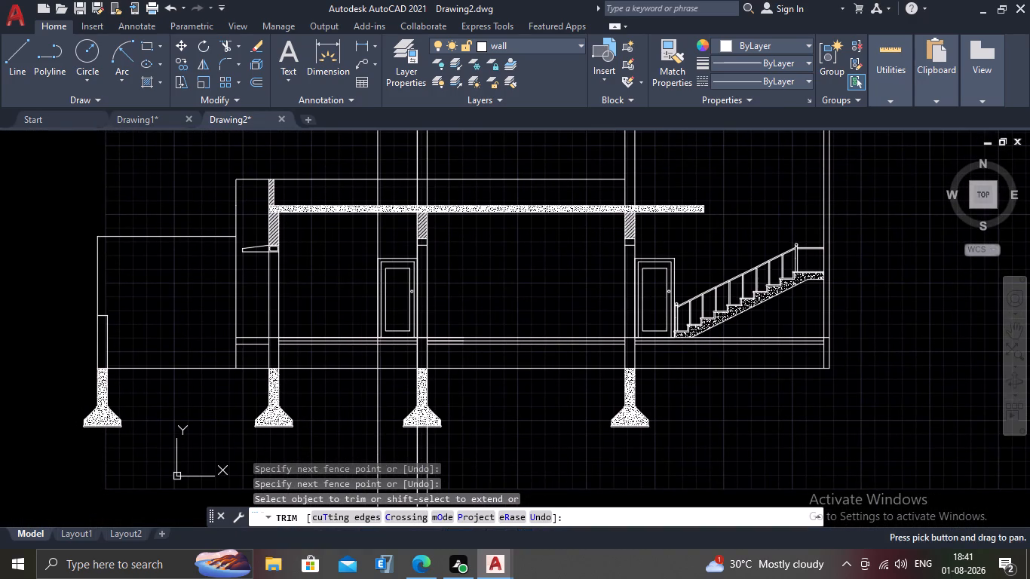
pyautogui.press('Escape')
# Erase the vertical construction lines running from the plan down through the middle wall and door of the section.
pyautogui.scroll(-2, 452, 406)
pyautogui.scroll(2, 415, 340)
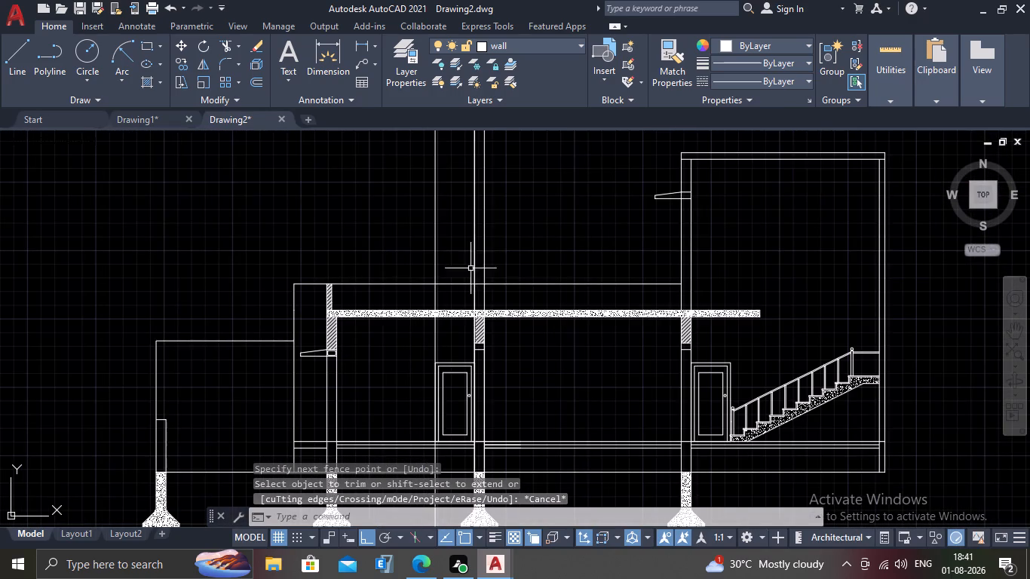
pyautogui.click(501, 223)
pyautogui.click(407, 221)
pyautogui.press('Delete')
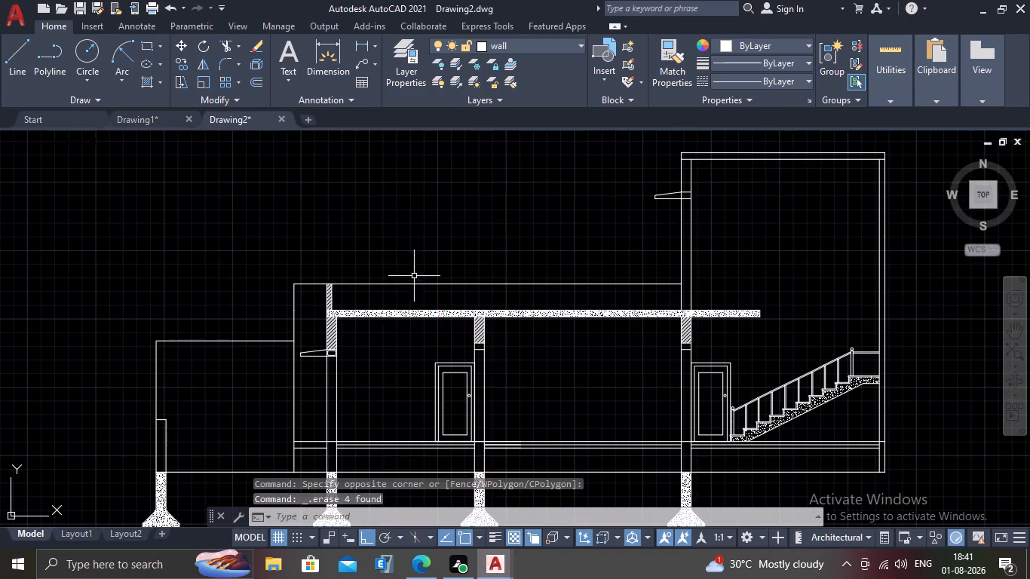
# Examine the section together with the plan above to review the door and wall positions.
pyautogui.scroll(-2, 418, 273)
pyautogui.scroll(1, 417, 437)
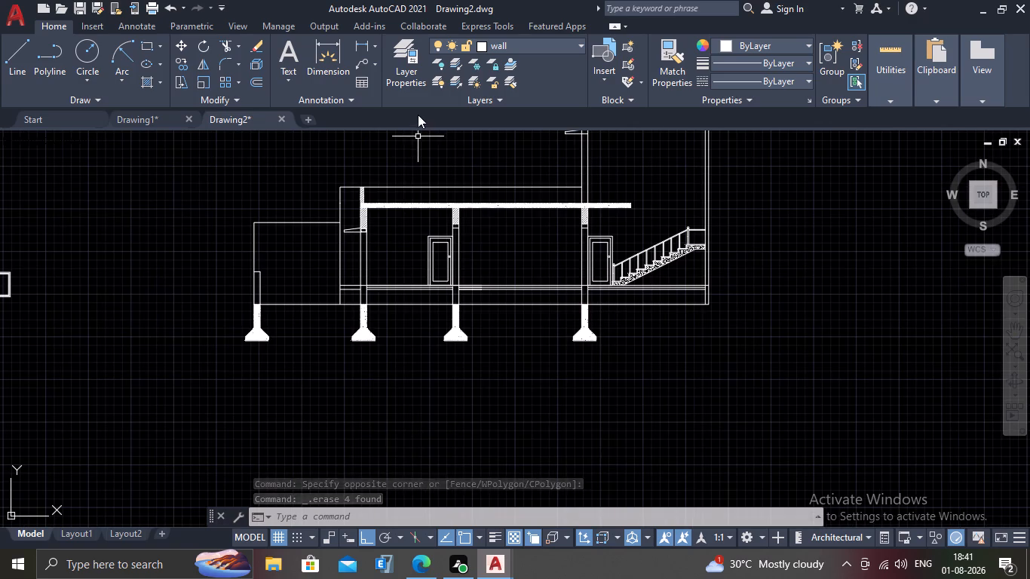
pyautogui.scroll(-3, 418, 115)
pyautogui.moveTo(458, 112); pyautogui.dragTo(446, 172, button='middle')
pyautogui.moveTo(465, 183); pyautogui.dragTo(467, 335, button='middle')
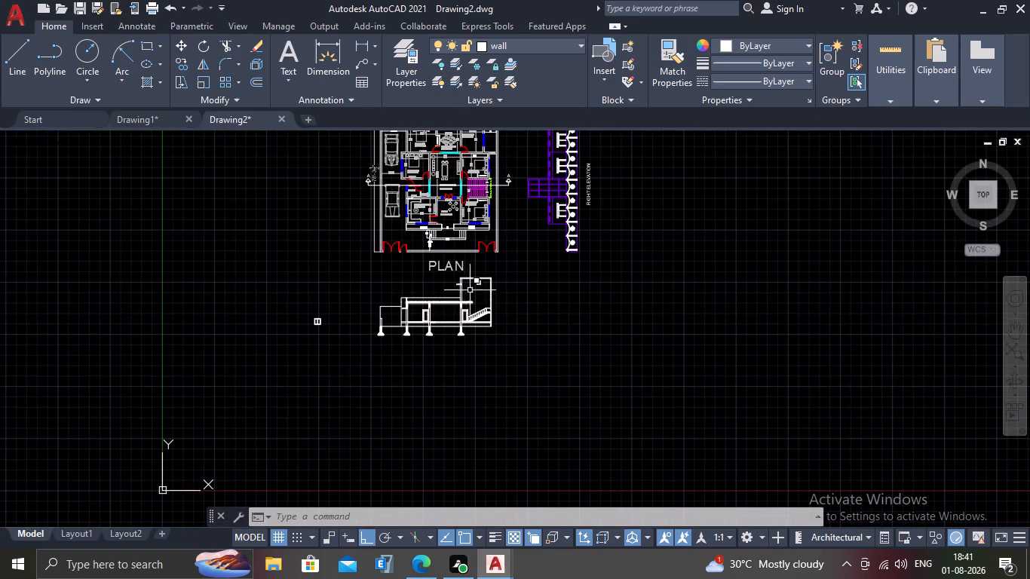
pyautogui.scroll(2, 345, 204)
pyautogui.moveTo(419, 313); pyautogui.dragTo(384, 198, button='middle')
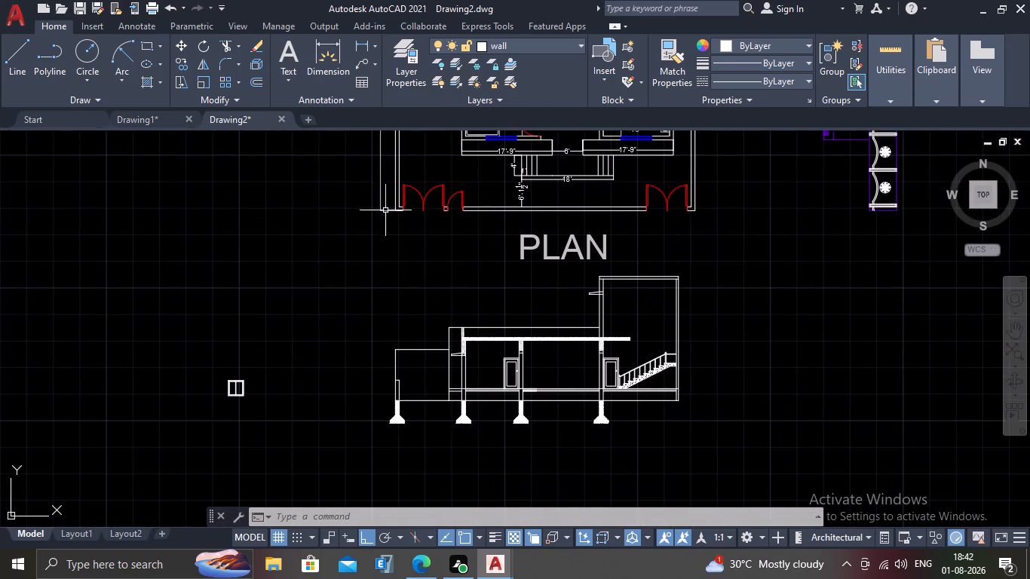
pyautogui.moveTo(437, 300); pyautogui.dragTo(358, 284, button='middle')
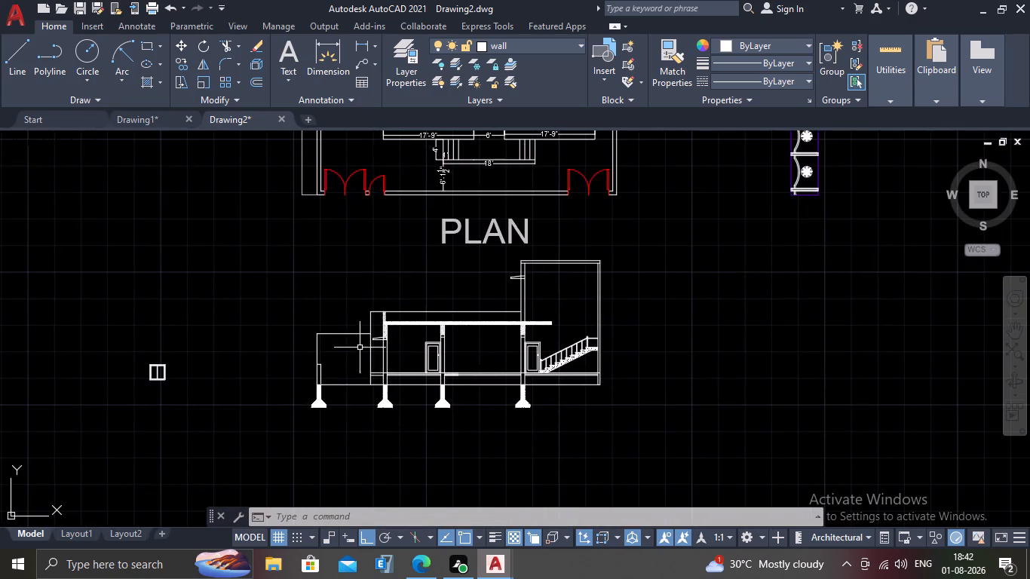
# Flip the door elevation beside the middle wall horizontally so its knob sits on the left side.
pyautogui.scroll(2, 392, 455)
pyautogui.moveTo(426, 394); pyautogui.dragTo(354, 487, button='middle')
pyautogui.scroll(2, 429, 264)
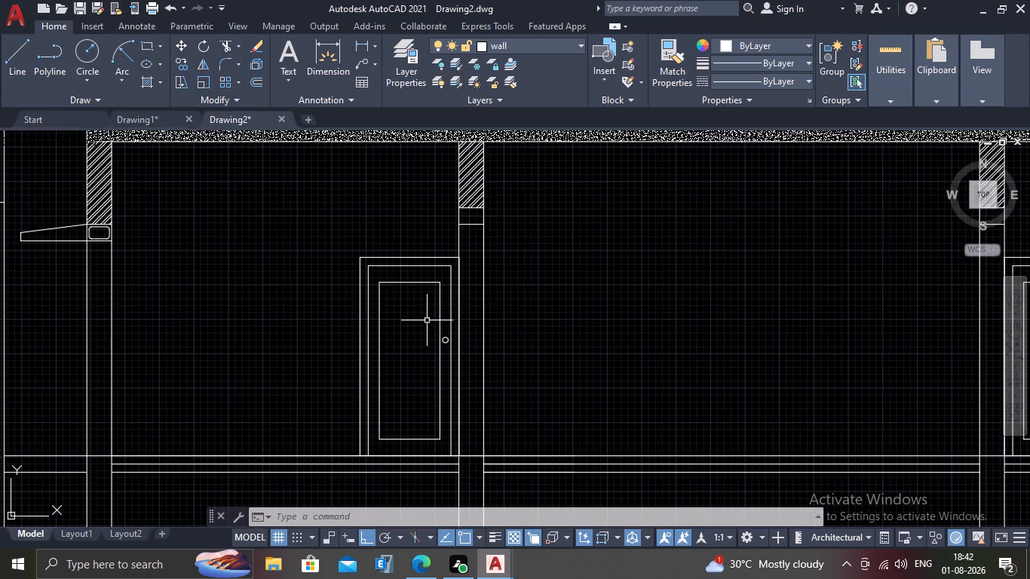
pyautogui.moveTo(434, 239); pyautogui.dragTo(431, 250)
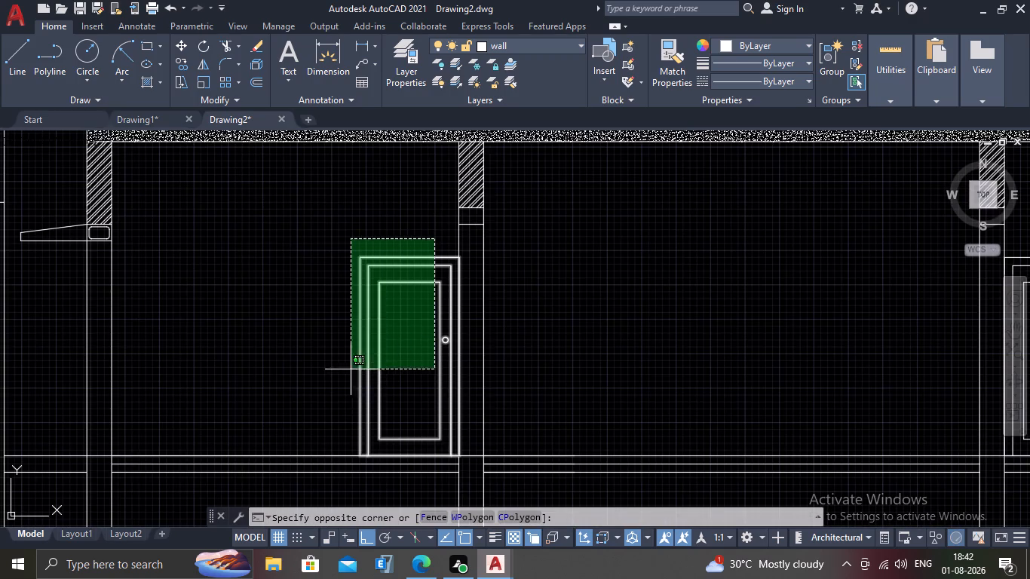
pyautogui.click(336, 371)
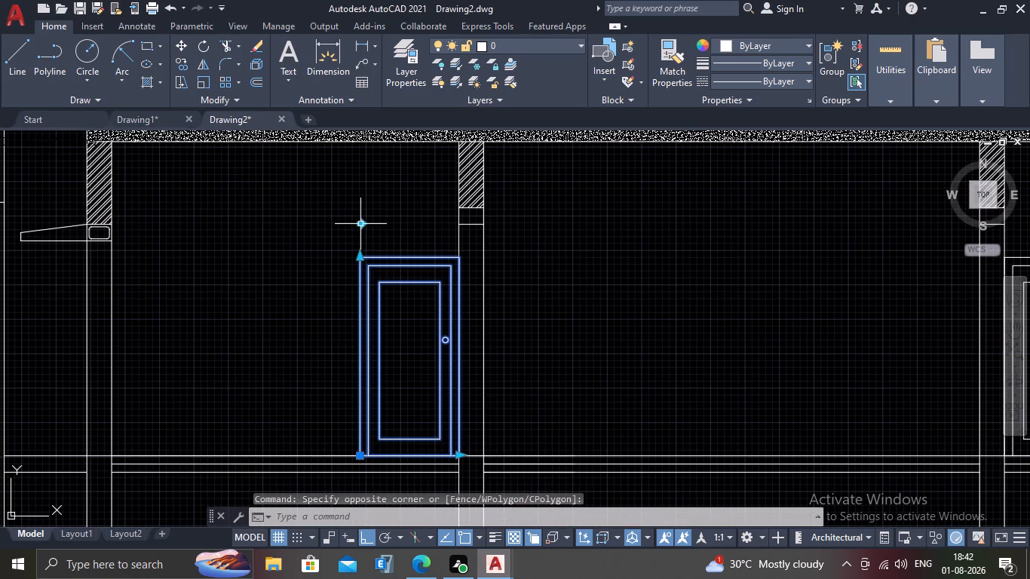
pyautogui.click(362, 225)
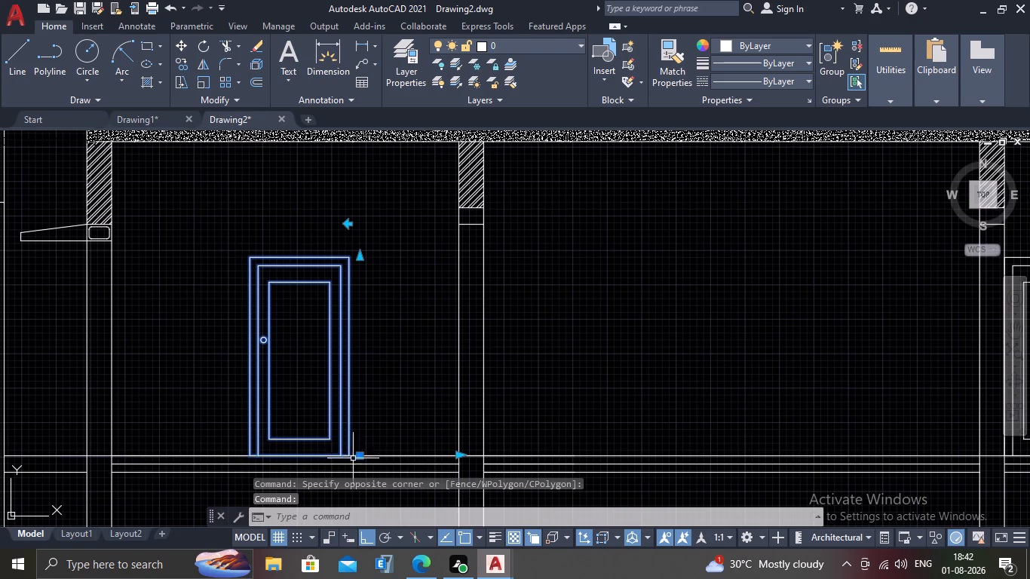
# Move the flipped door by its lower-right corner back to the middle wall's left face at floor level.
pyautogui.moveTo(352, 455); pyautogui.dragTo(372, 364, button='middle')
pyautogui.press('m')
pyautogui.press('Return')
pyautogui.scroll(3, 367, 366)
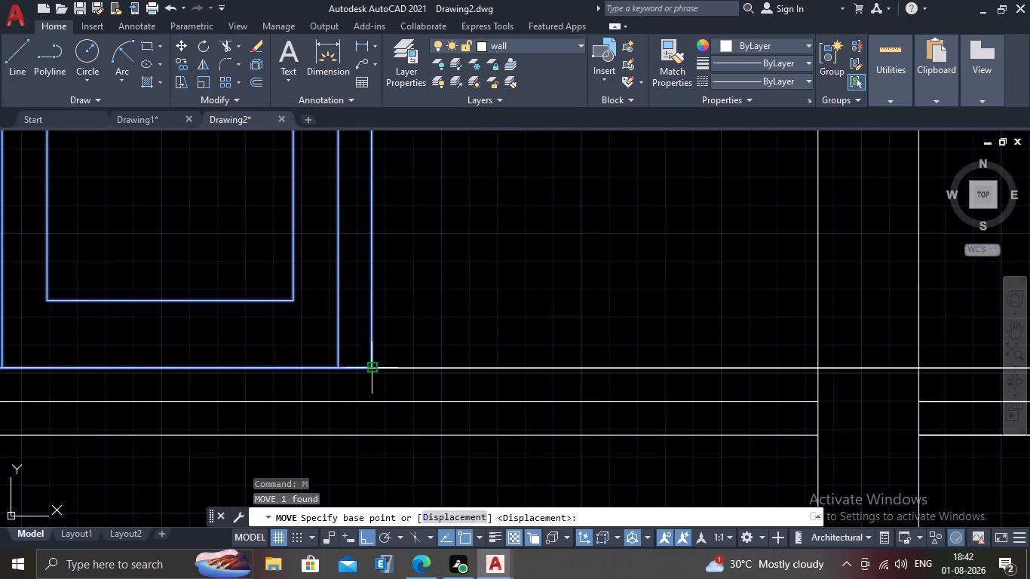
pyautogui.moveTo(369, 371); pyautogui.dragTo(425, 368)
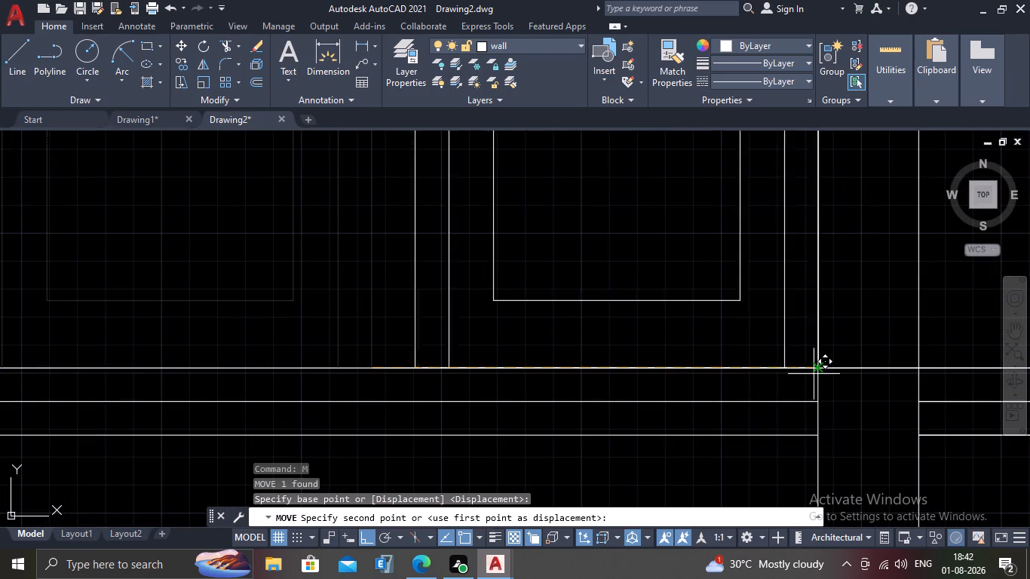
pyautogui.click(817, 367)
pyautogui.press('Escape')
pyautogui.scroll(-3, 793, 384)
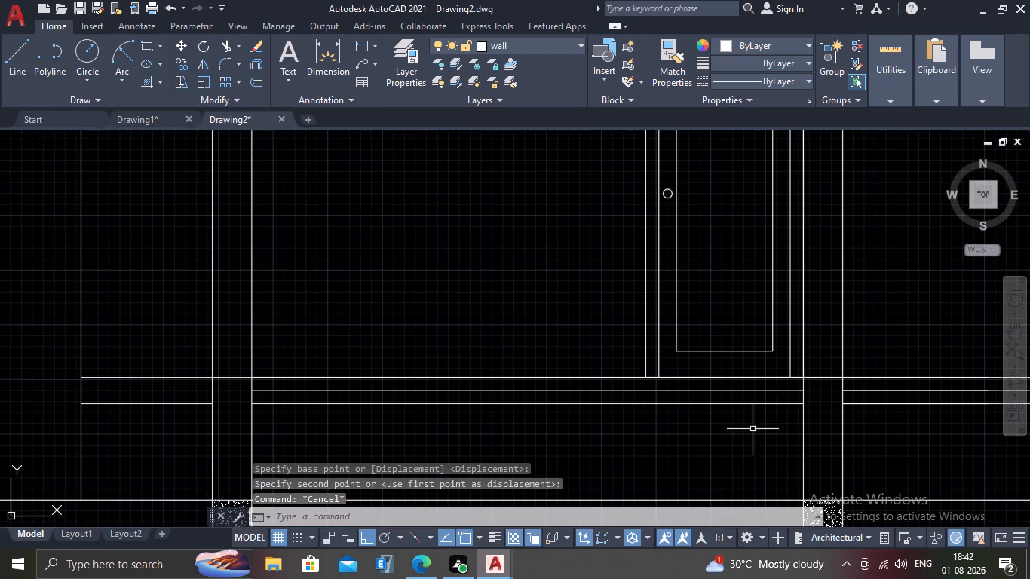
# Copy the flipped door by its lower-left corner horizontally into the section's leftmost bay, beyond the low boundary wall.
pyautogui.scroll(-2, 676, 408)
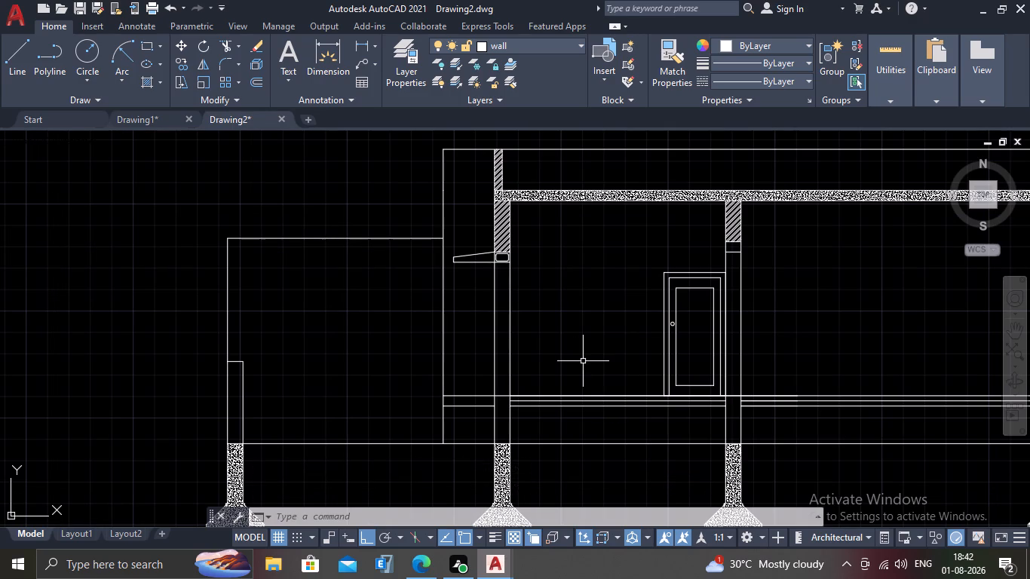
pyautogui.scroll(-2, 570, 371)
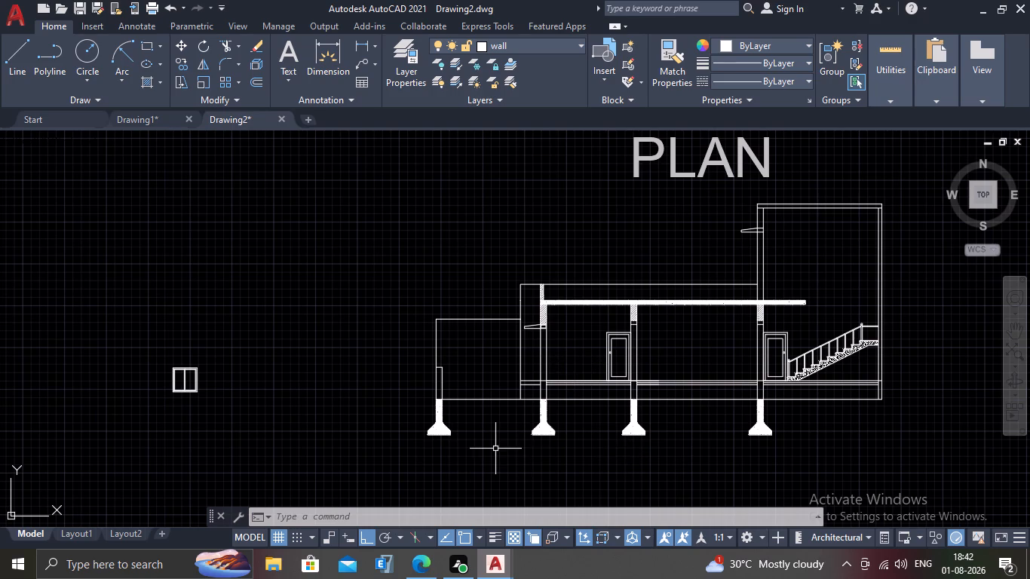
pyautogui.moveTo(492, 437); pyautogui.dragTo(534, 391, button='middle')
pyautogui.scroll(2, 650, 286)
pyautogui.moveTo(673, 280); pyautogui.dragTo(673, 297)
pyautogui.click(639, 386)
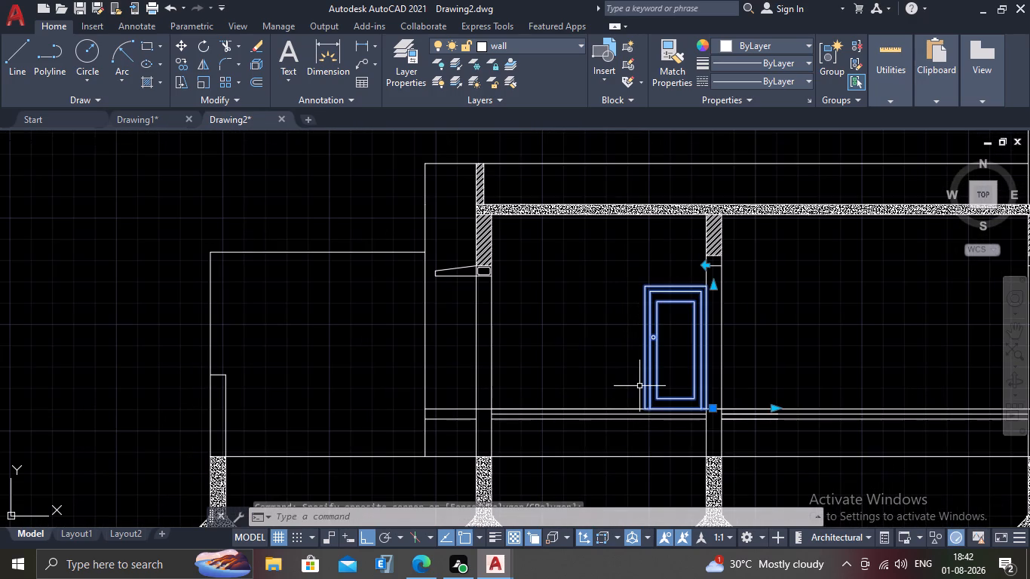
pyautogui.scroll(2, 649, 401)
pyautogui.write('CO')
pyautogui.press('Return')
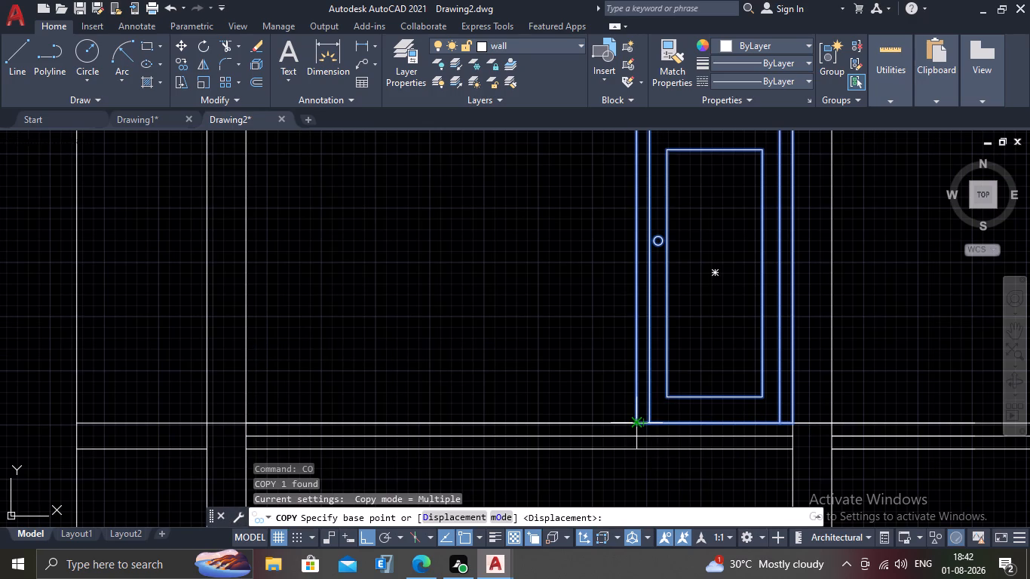
pyautogui.scroll(1, 635, 422)
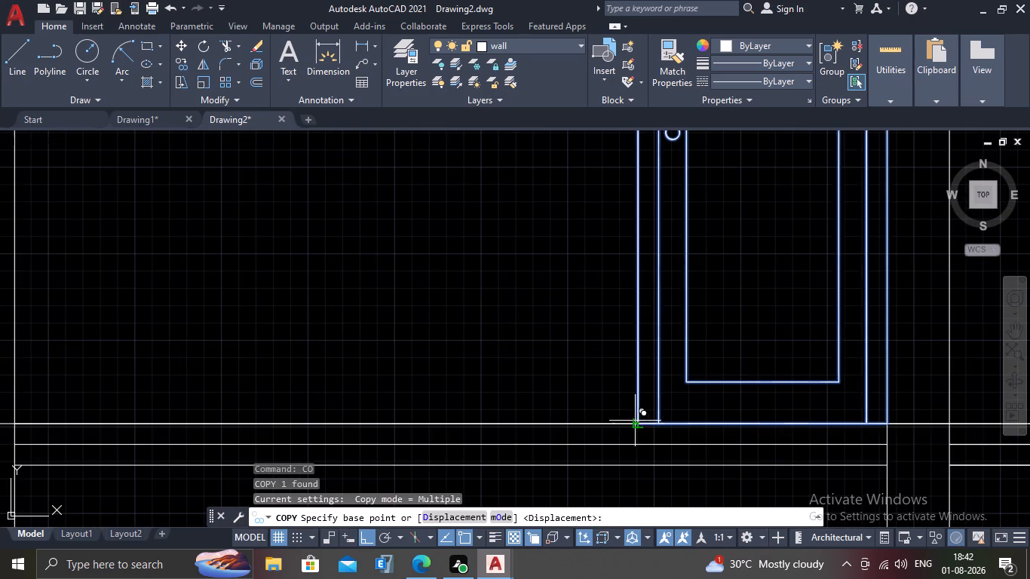
pyautogui.click(635, 421)
pyautogui.scroll(-5, 538, 415)
pyautogui.scroll(2, 425, 458)
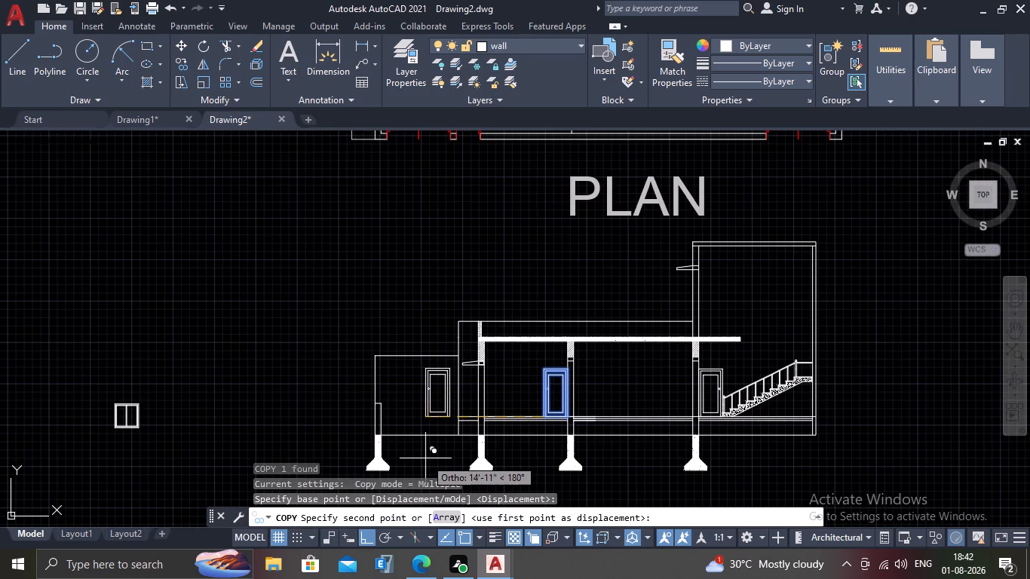
pyautogui.click(397, 375)
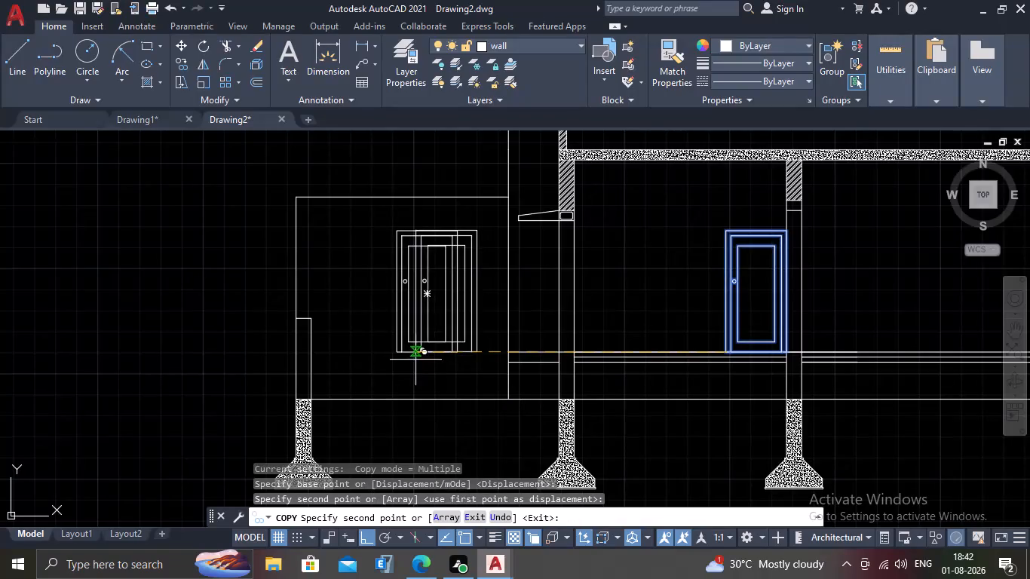
pyautogui.scroll(-1, 415, 372)
pyautogui.press('Escape')
# Move the door copy in the section's leftmost bay by its lower-right corner straight down, clear below the footings.
pyautogui.scroll(-4, 414, 372)
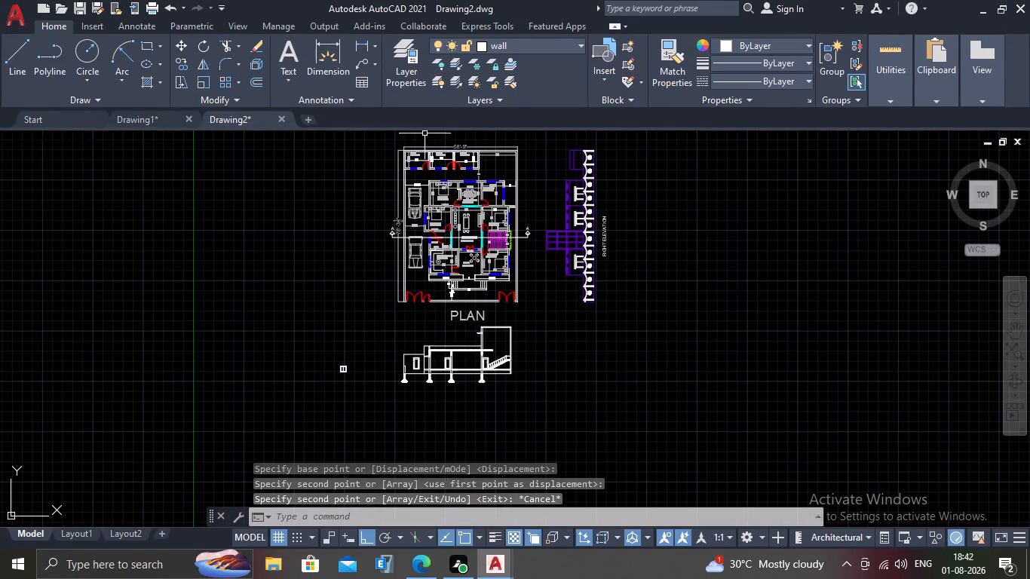
pyautogui.scroll(2, 420, 123)
pyautogui.moveTo(415, 293); pyautogui.dragTo(420, 100, button='middle')
pyautogui.scroll(-1, 462, 313)
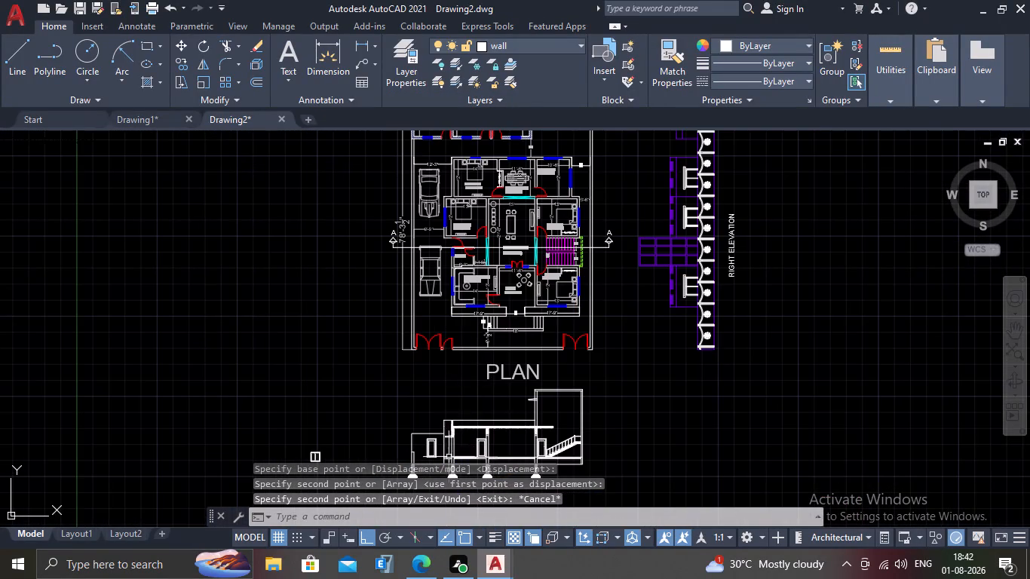
pyautogui.moveTo(450, 446); pyautogui.dragTo(446, 234, button='middle')
pyautogui.scroll(4, 430, 233)
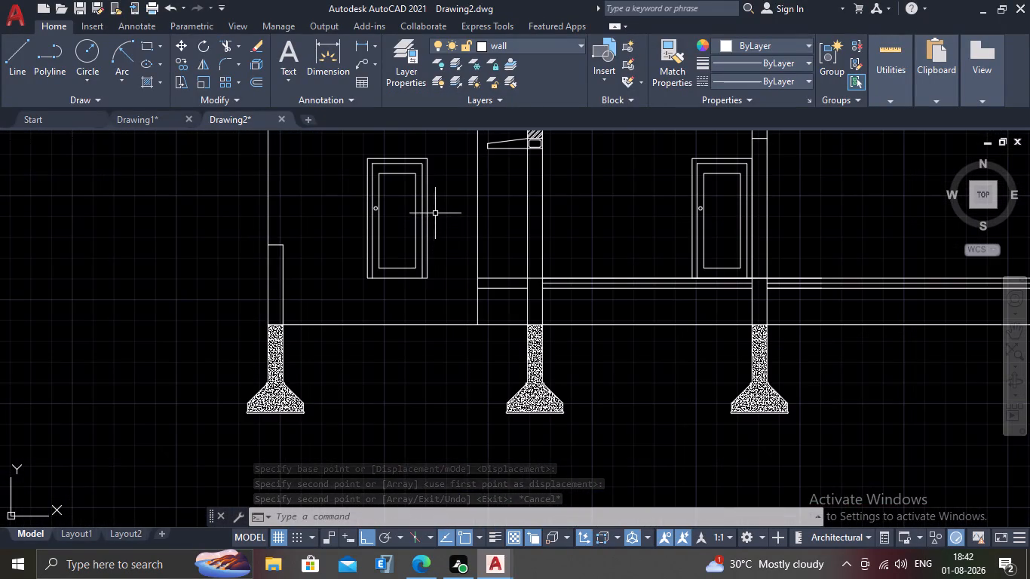
pyautogui.click(429, 155)
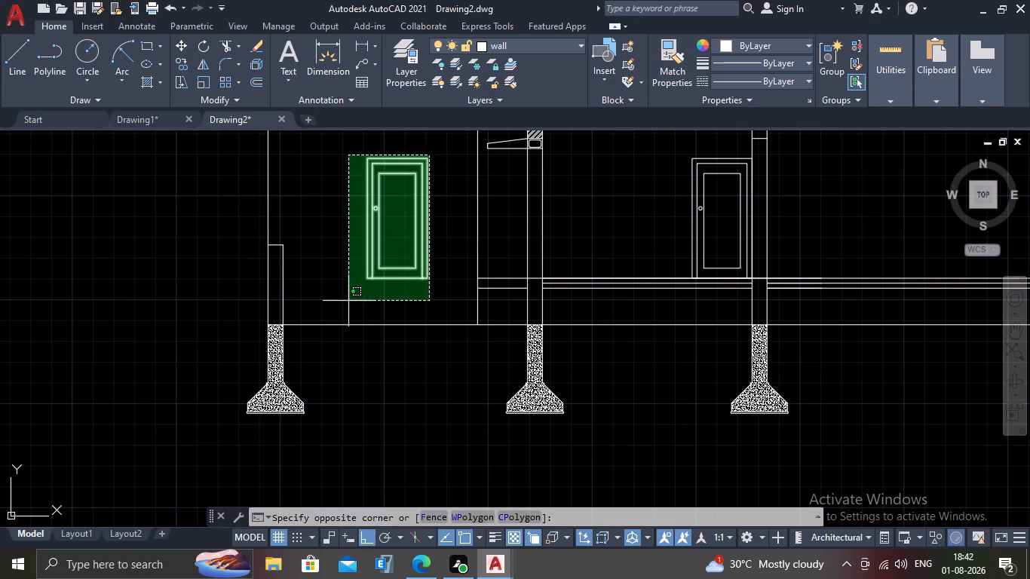
pyautogui.click(345, 301)
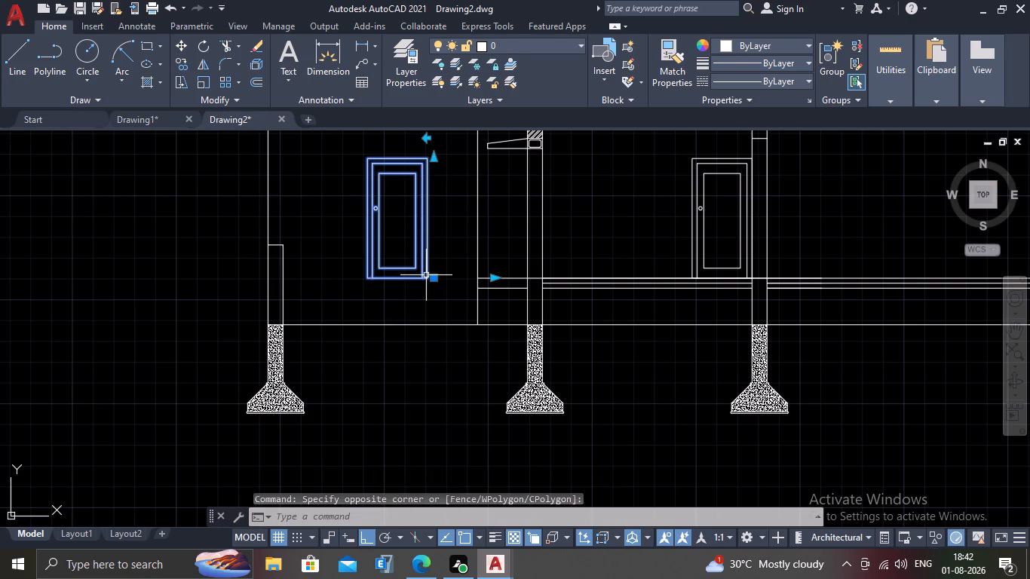
pyautogui.press('m')
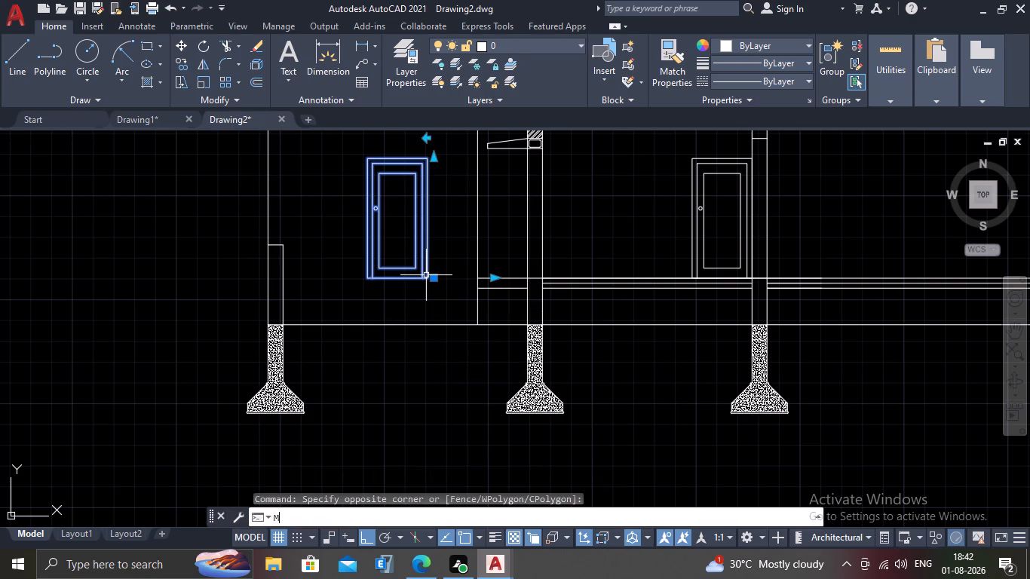
pyautogui.press('Return')
pyautogui.click(425, 278)
pyautogui.scroll(-2, 436, 416)
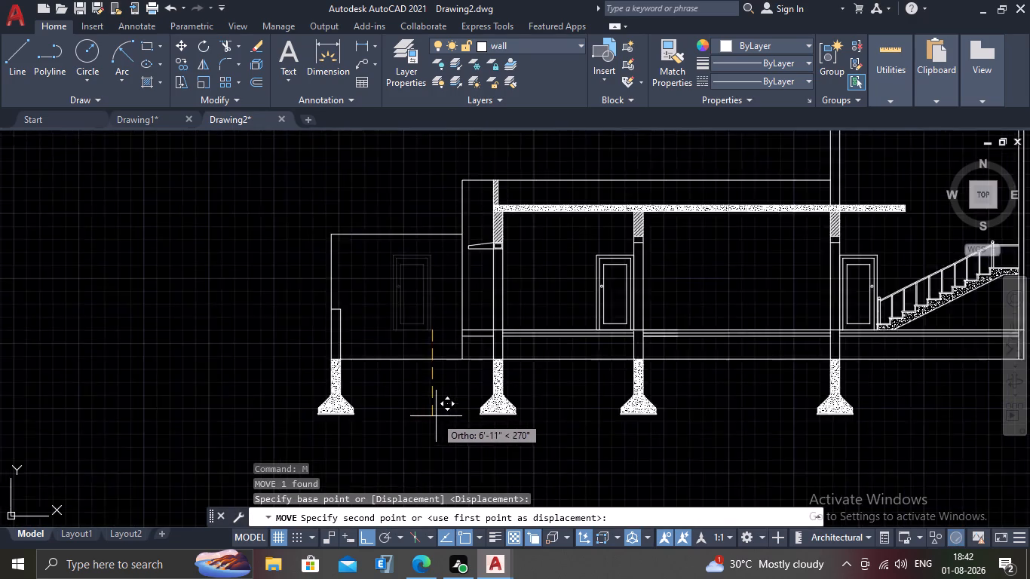
pyautogui.moveTo(435, 444); pyautogui.dragTo(420, 302, button='middle')
pyautogui.click(425, 358)
pyautogui.press('Escape')
# Draw a vertical construction line through the left jamb of the first room's door opening in the plan's top row.
pyautogui.scroll(-1, 423, 352)
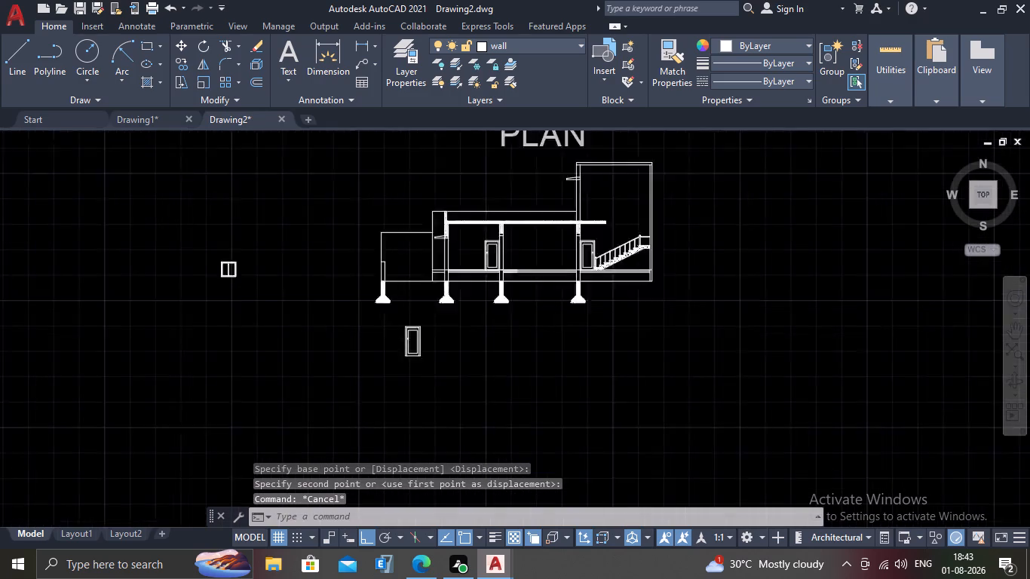
pyautogui.scroll(-2, 423, 352)
pyautogui.moveTo(434, 250); pyautogui.dragTo(447, 329, button='middle')
pyautogui.scroll(2, 413, 225)
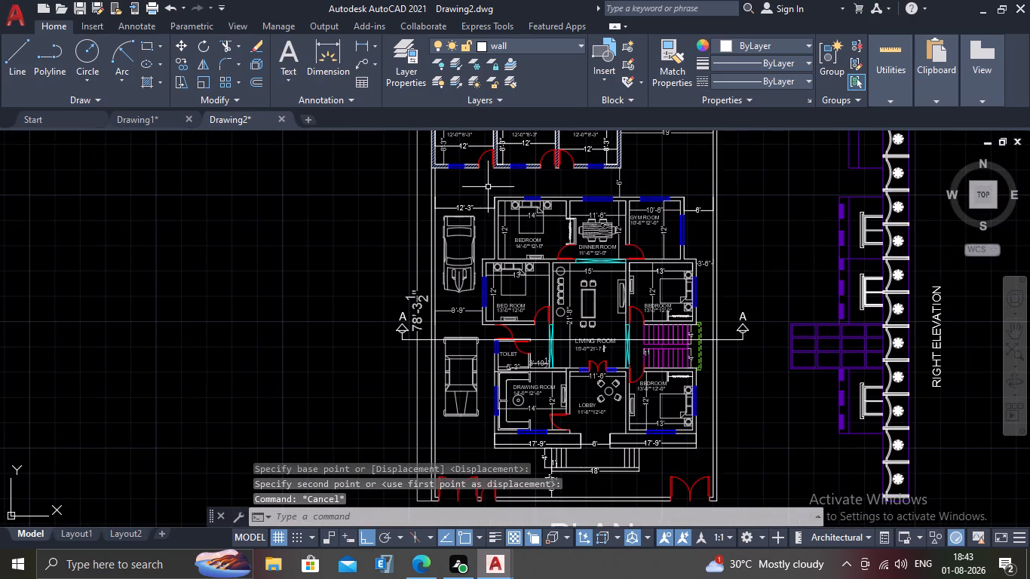
pyautogui.moveTo(488, 183); pyautogui.dragTo(483, 219, button='middle')
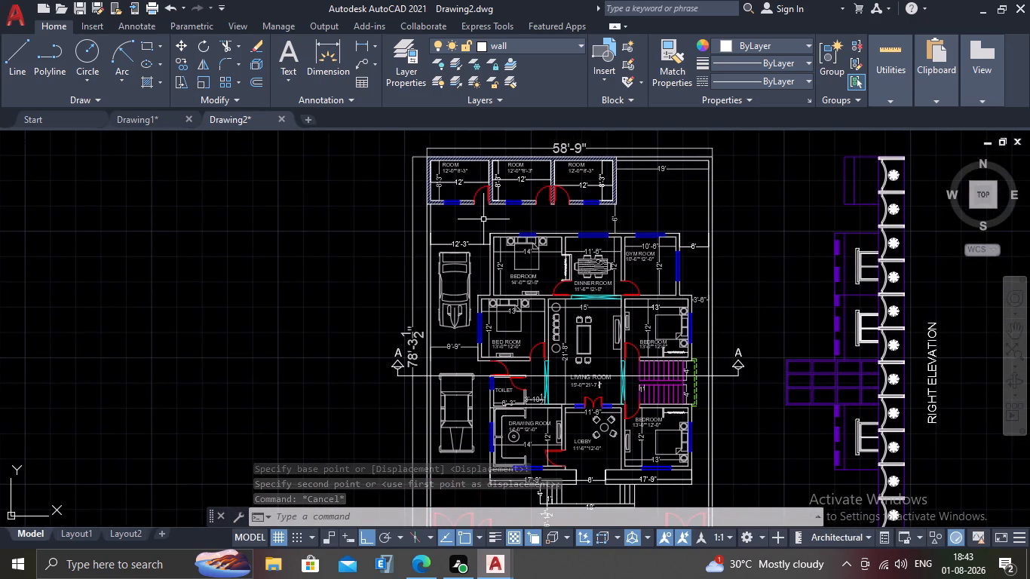
pyautogui.write('XL')
pyautogui.press('Return')
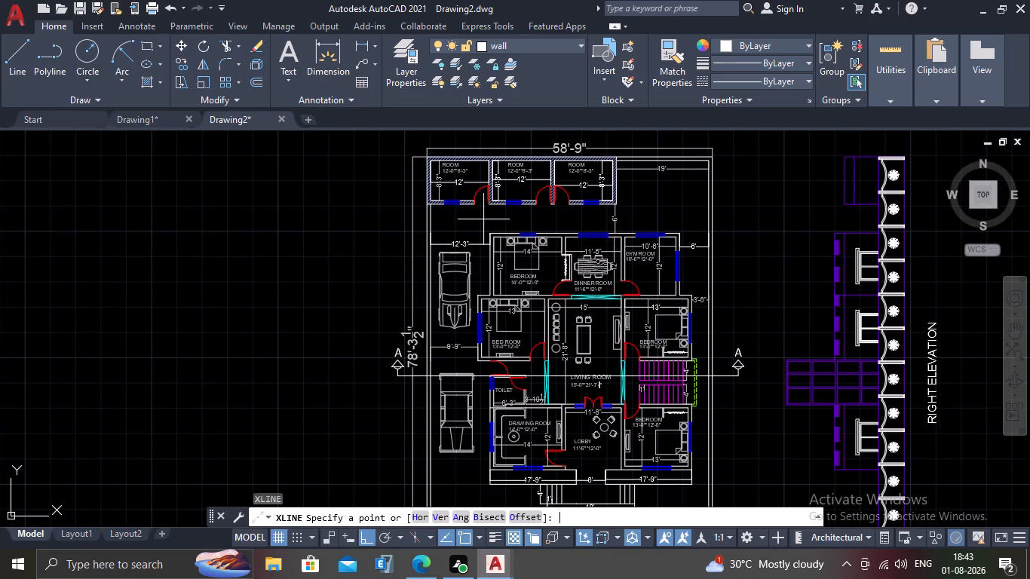
pyautogui.scroll(2, 480, 210)
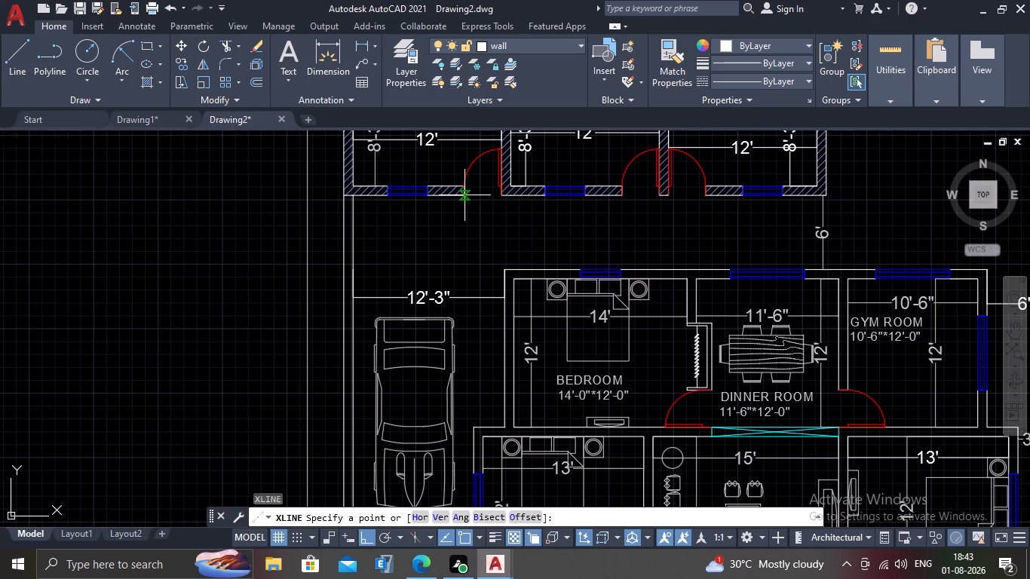
pyautogui.press('v')
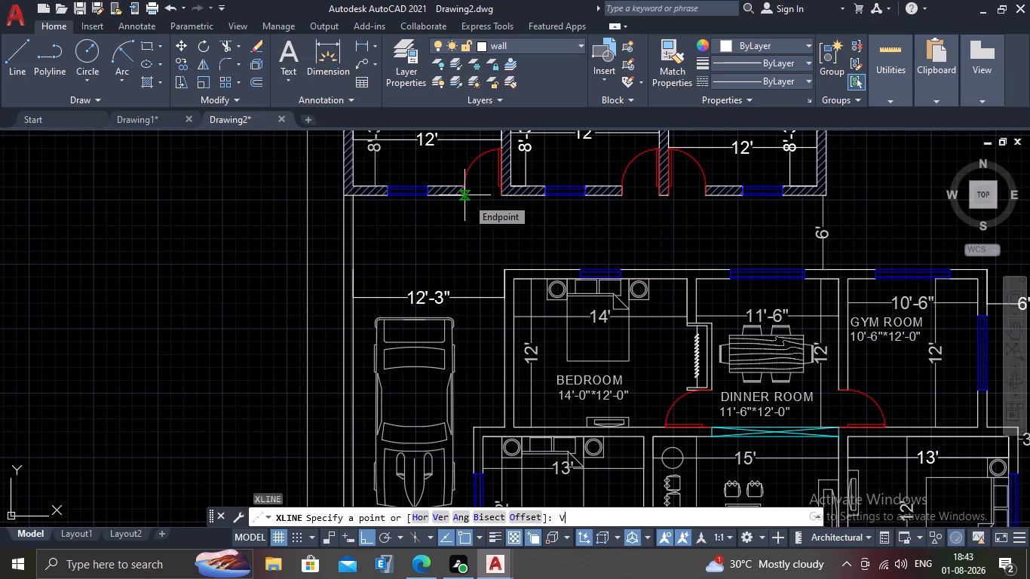
pyautogui.press('Return')
pyautogui.click(461, 198)
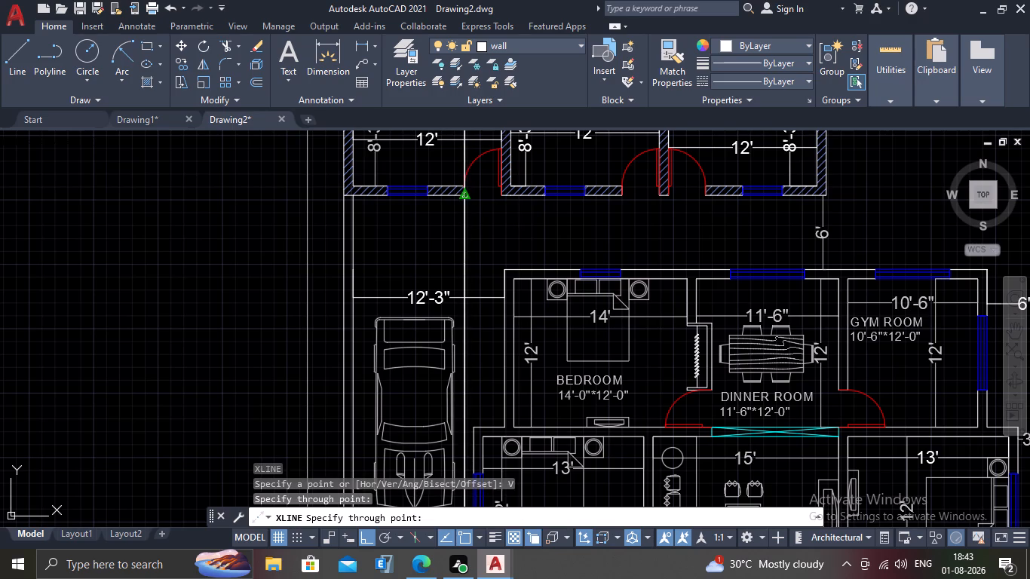
pyautogui.press('Escape')
# Explode the door block placed below the section into separate linework.
pyautogui.scroll(-3, 499, 257)
pyautogui.moveTo(502, 418); pyautogui.dragTo(510, 116, button='middle')
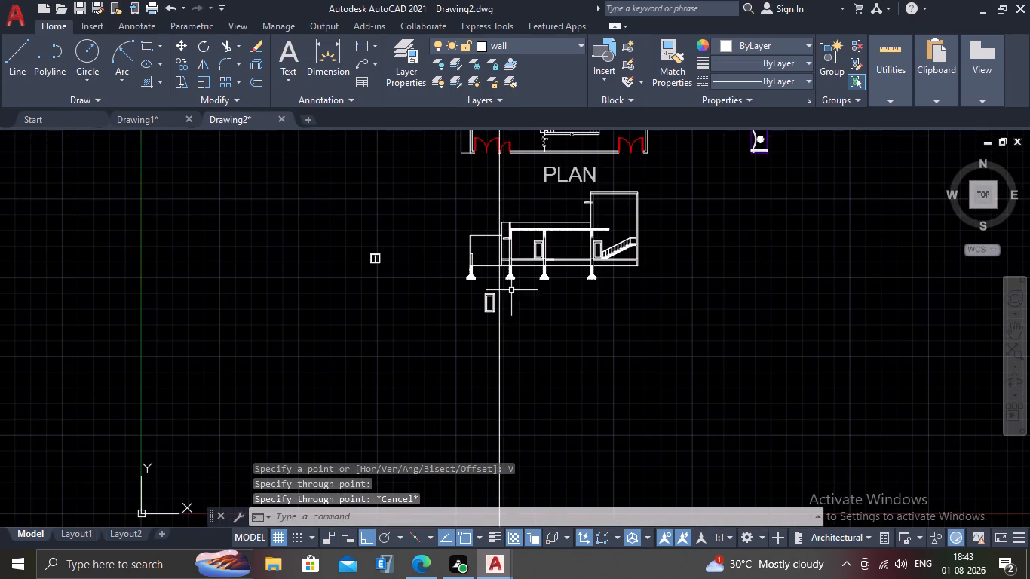
pyautogui.scroll(4, 511, 290)
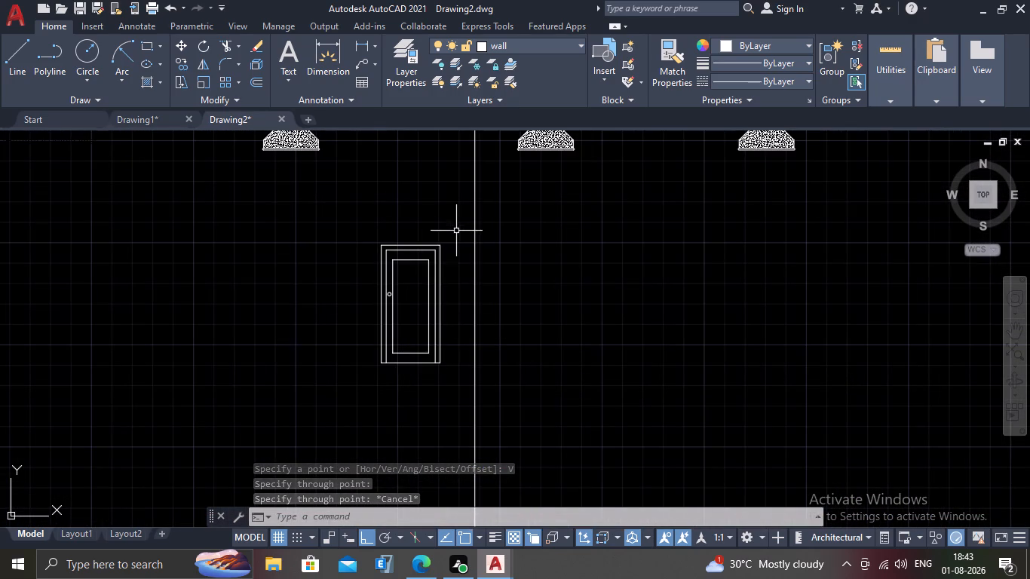
pyautogui.click(456, 231)
pyautogui.click(364, 392)
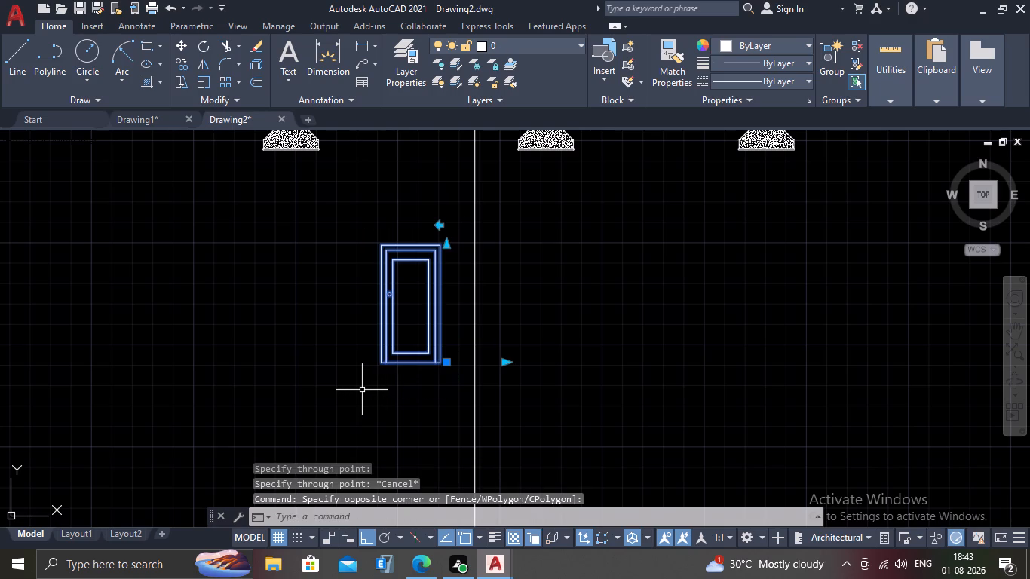
pyautogui.press('e')
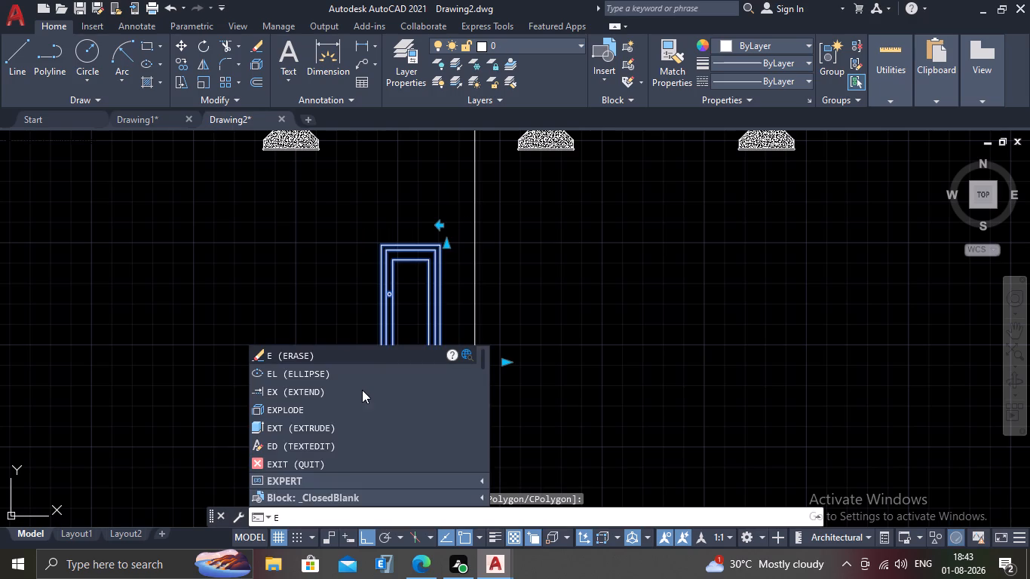
pyautogui.click(324, 406)
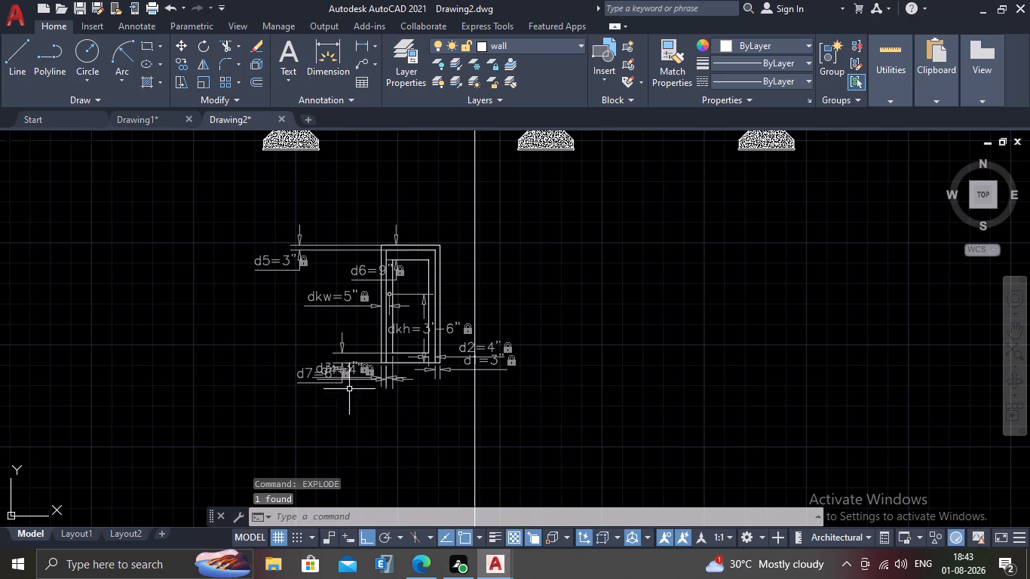
pyautogui.click(351, 424)
pyautogui.press('Escape')
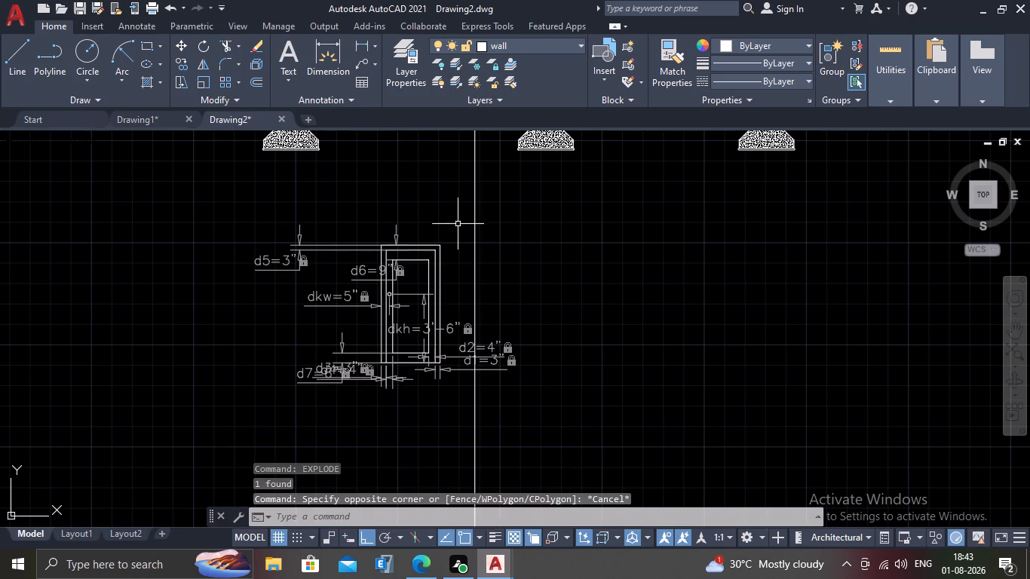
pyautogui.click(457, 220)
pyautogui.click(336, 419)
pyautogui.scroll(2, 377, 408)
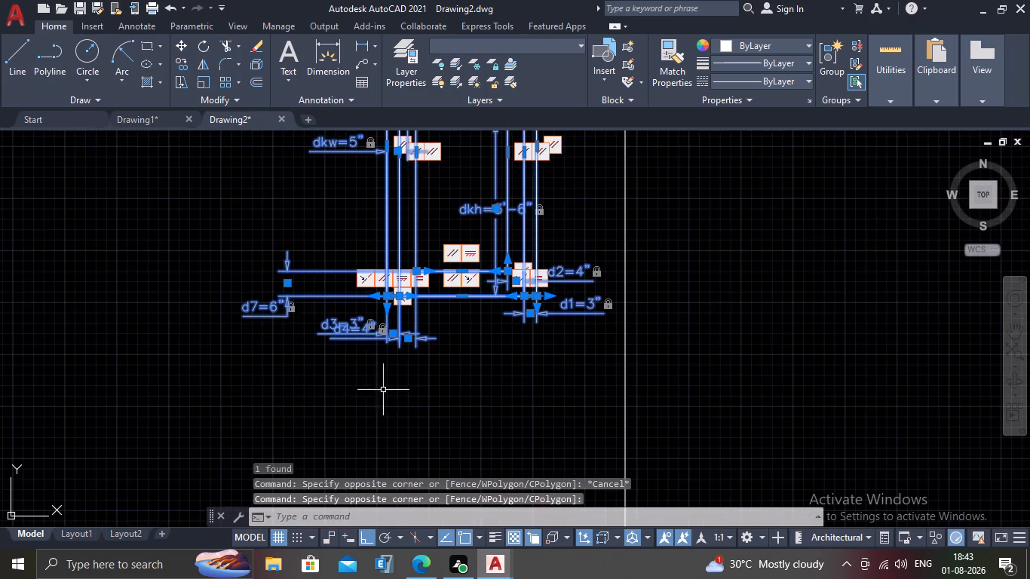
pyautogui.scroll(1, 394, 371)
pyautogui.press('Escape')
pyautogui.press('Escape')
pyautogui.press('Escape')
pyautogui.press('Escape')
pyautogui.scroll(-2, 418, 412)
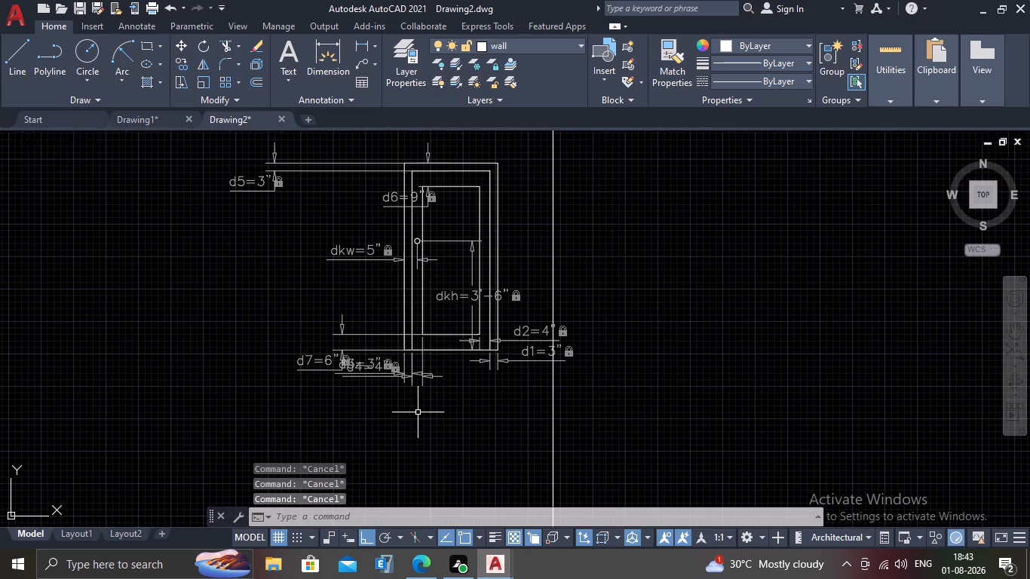
# Delete the d7, d4, d3, d1, d2 and dkh dimensional constraints from the exploded door.
pyautogui.scroll(2, 337, 384)
pyautogui.press('Escape')
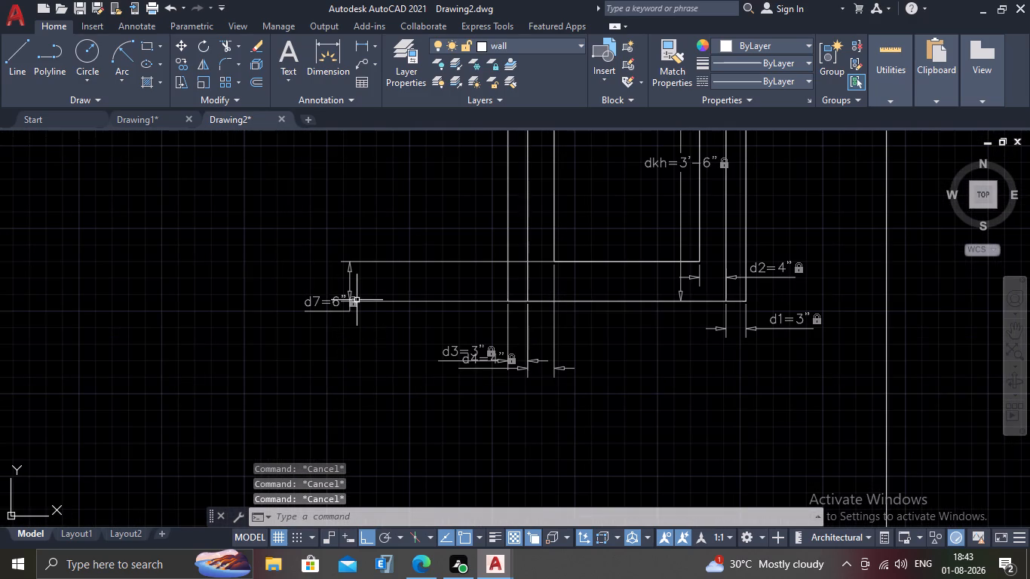
pyautogui.click(345, 297)
pyautogui.press('Delete')
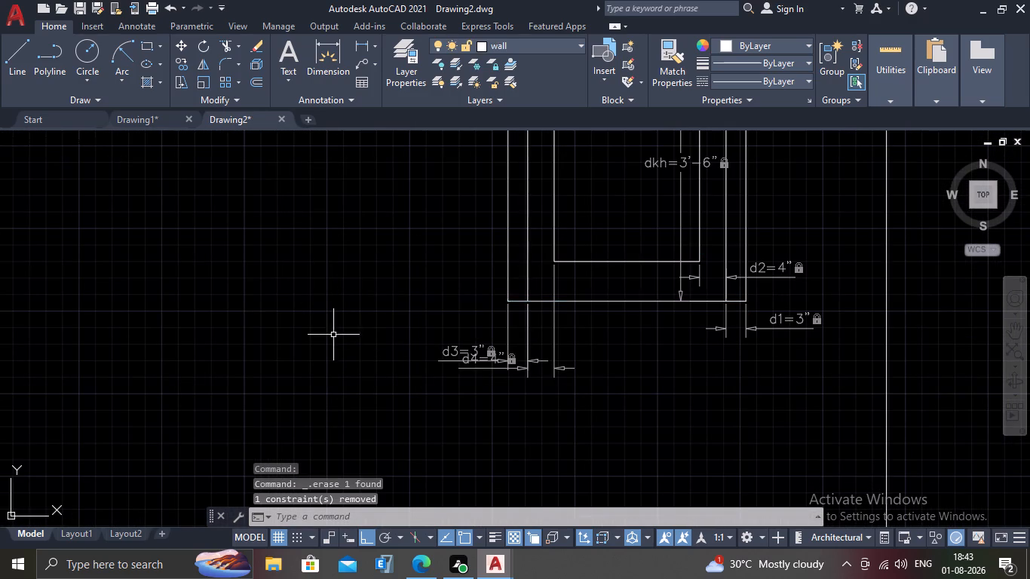
pyautogui.click(464, 356)
pyautogui.press('Delete')
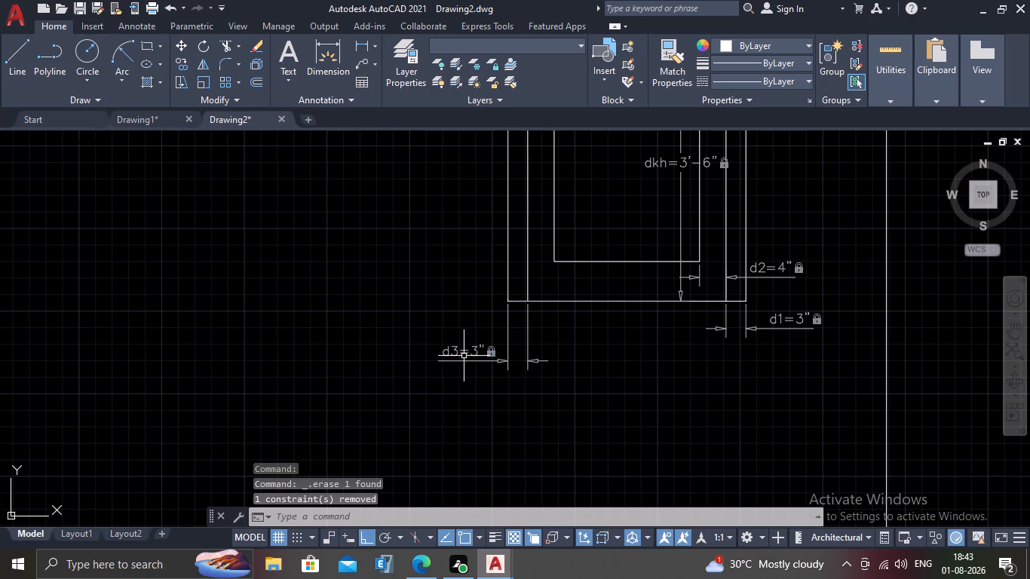
pyautogui.click(473, 357)
pyautogui.press('Delete')
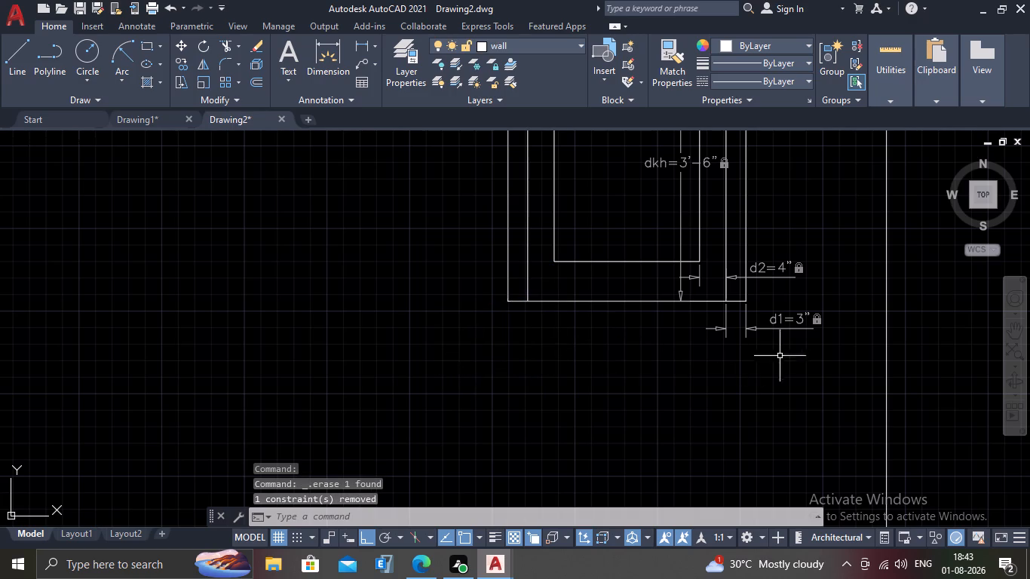
pyautogui.click(795, 323)
pyautogui.press('Delete')
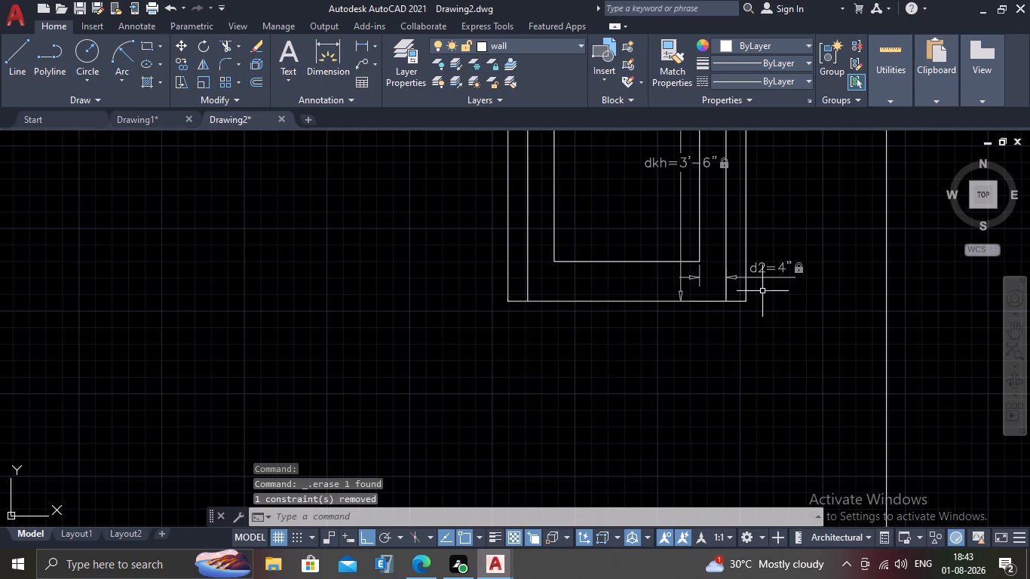
pyautogui.click(767, 275)
pyautogui.press('Delete')
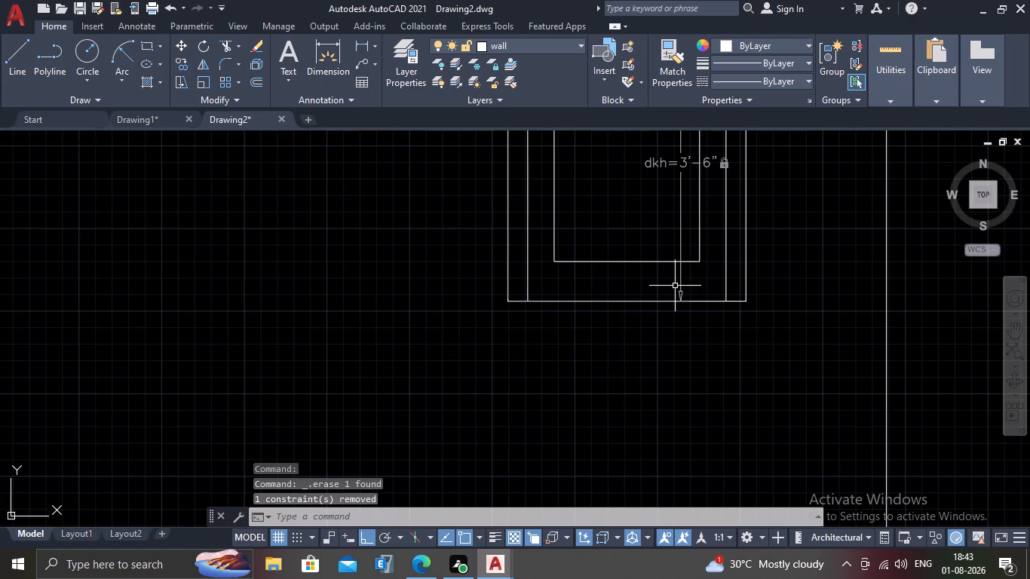
pyautogui.click(680, 296)
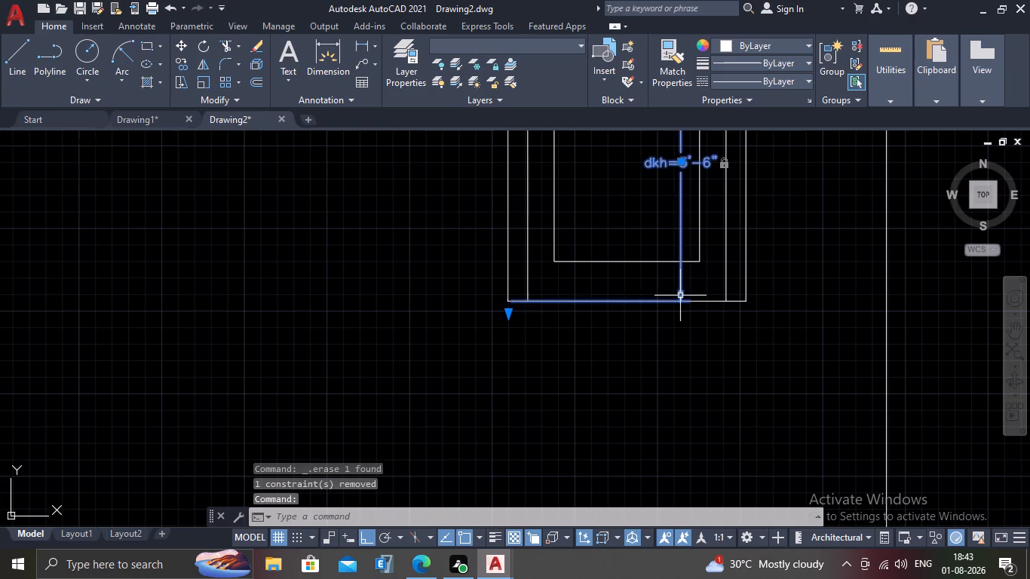
pyautogui.press('Delete')
# Delete the remaining dkw, d6 and d5 dimensional constraints from the exploded door's knob and top frame.
pyautogui.scroll(-2, 686, 282)
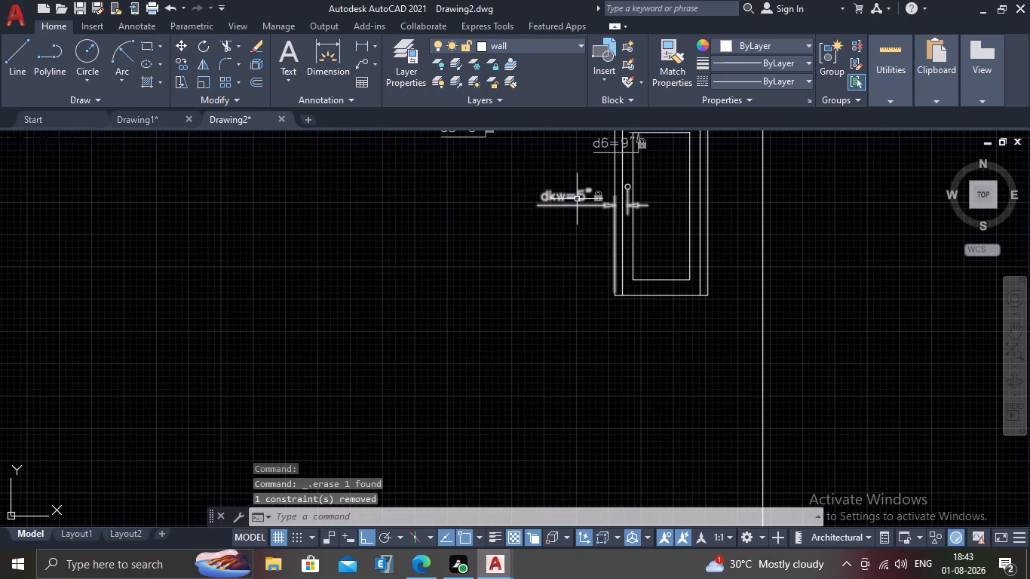
pyautogui.click(577, 199)
pyautogui.press('Delete')
pyautogui.moveTo(627, 178); pyautogui.dragTo(603, 331, button='middle')
pyautogui.scroll(1, 602, 320)
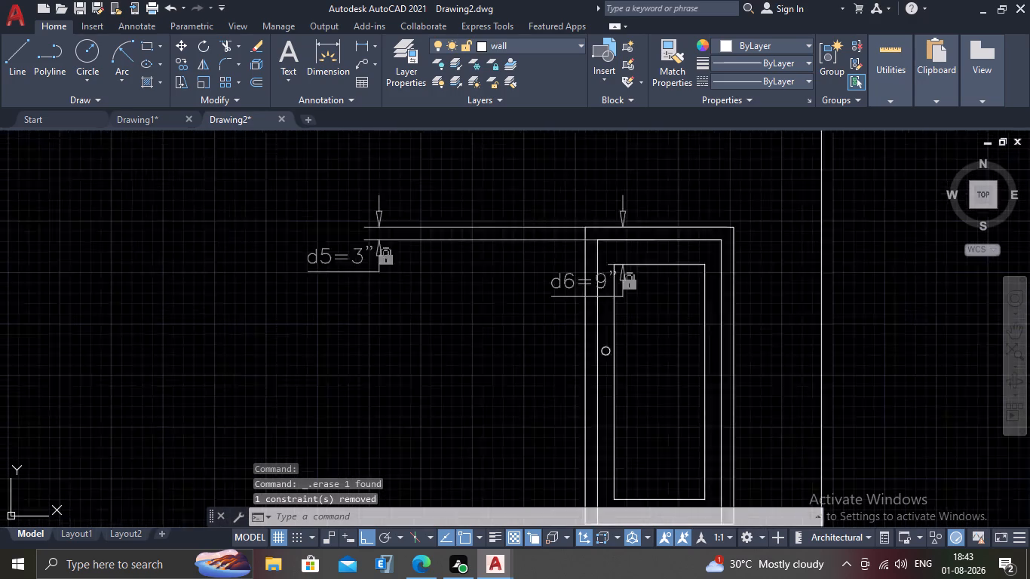
pyautogui.scroll(1, 602, 320)
pyautogui.click(642, 204)
pyautogui.press('Delete')
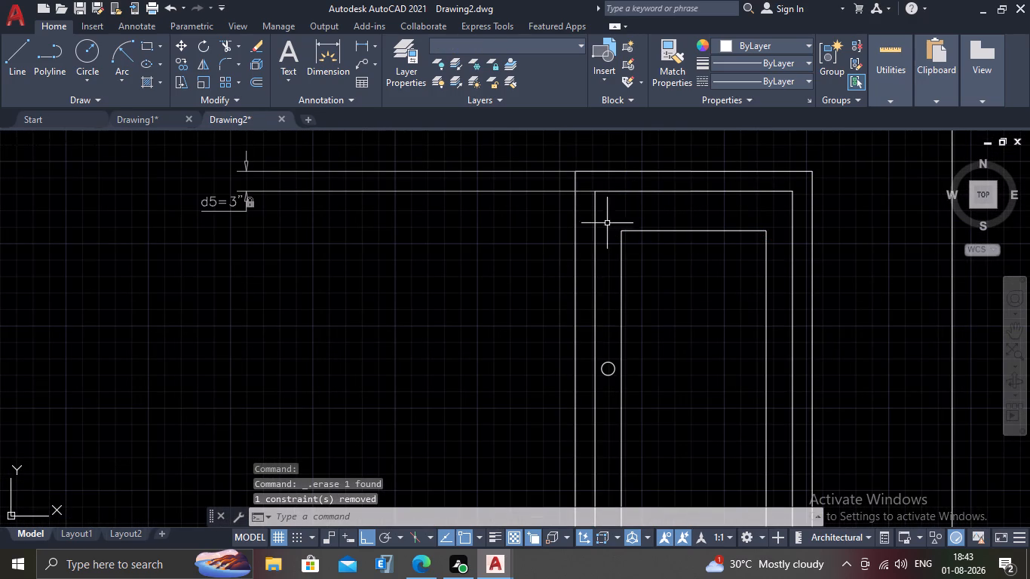
pyautogui.click(239, 208)
pyautogui.press('Delete')
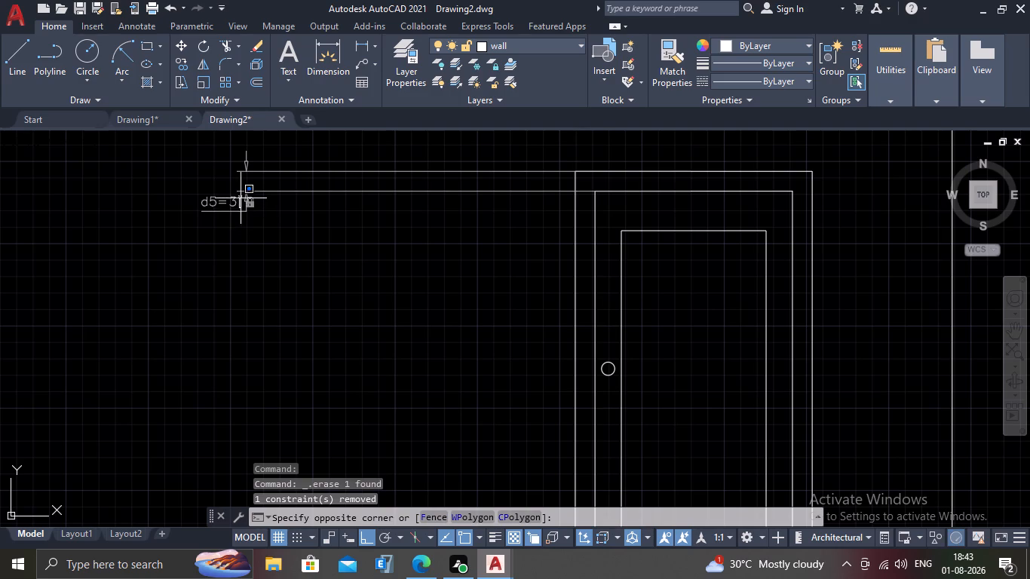
pyautogui.click(241, 198)
pyautogui.click(215, 211)
pyautogui.press('Delete')
# Move the exploded door by its lower-left corner to where the vertical construction line meets the section's ground line.
pyautogui.scroll(-2, 247, 264)
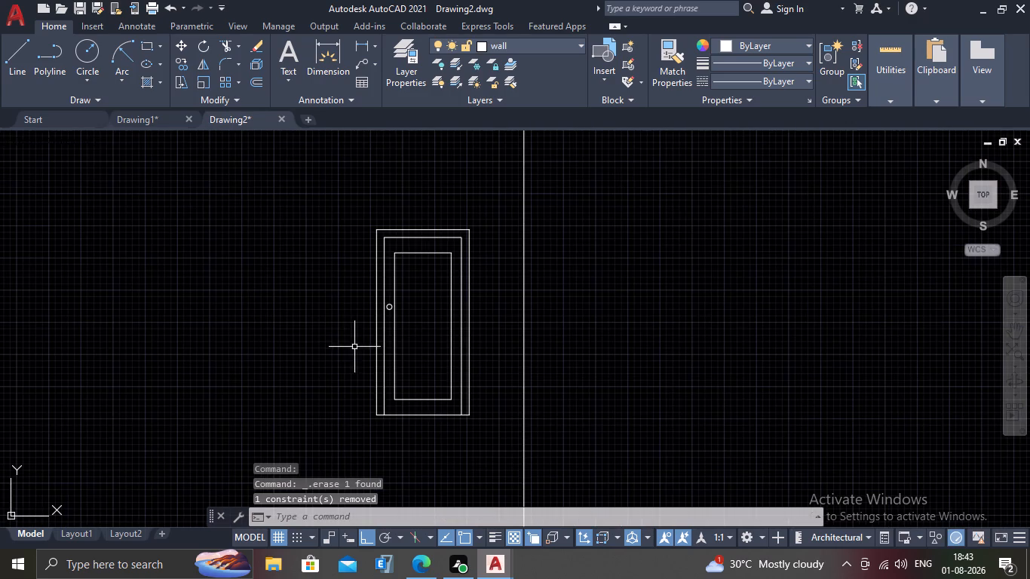
pyautogui.moveTo(354, 347); pyautogui.dragTo(358, 303, button='middle')
pyautogui.click(506, 166)
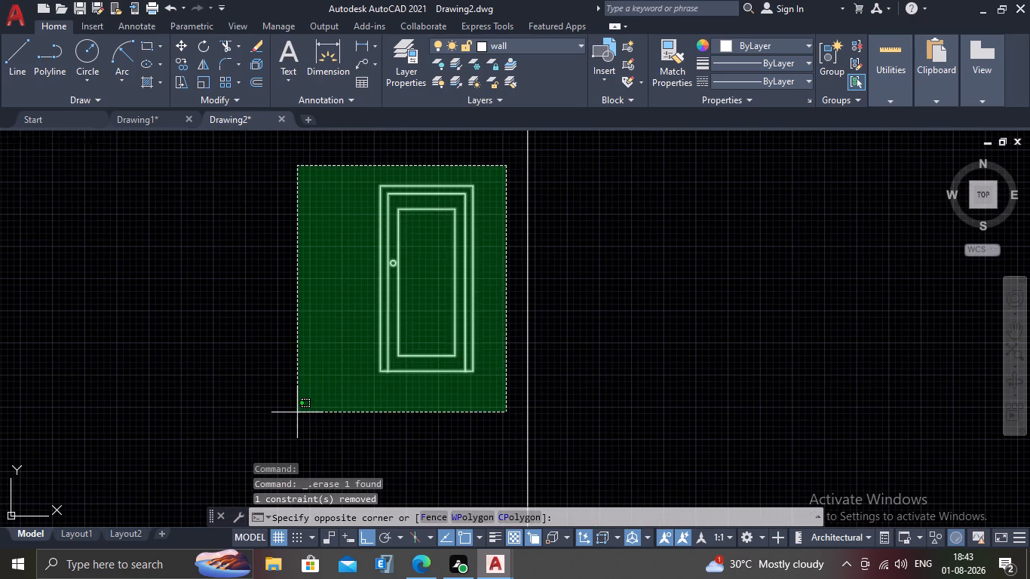
pyautogui.click(297, 412)
pyautogui.press('m')
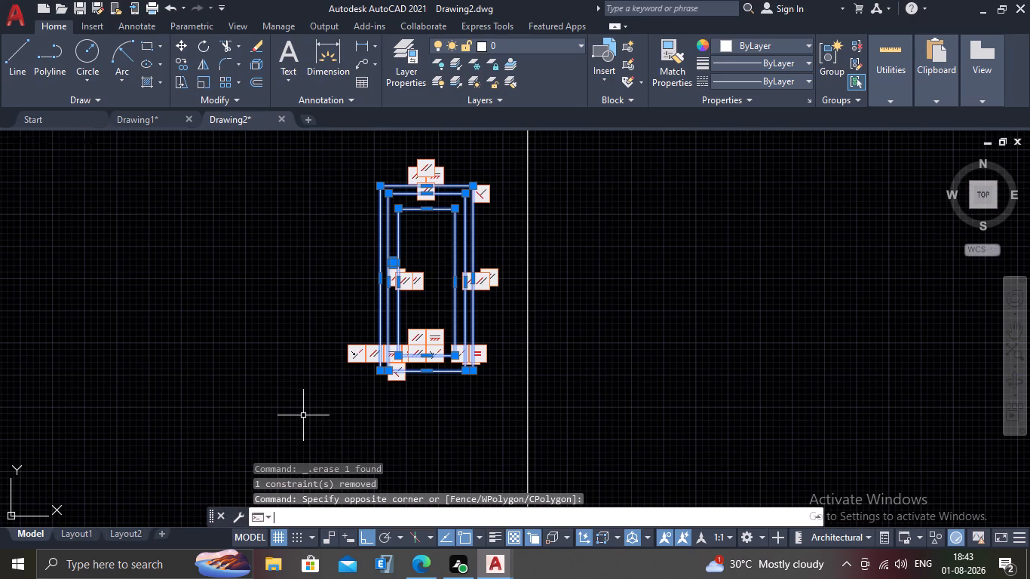
pyautogui.press('Return')
pyautogui.click(376, 372)
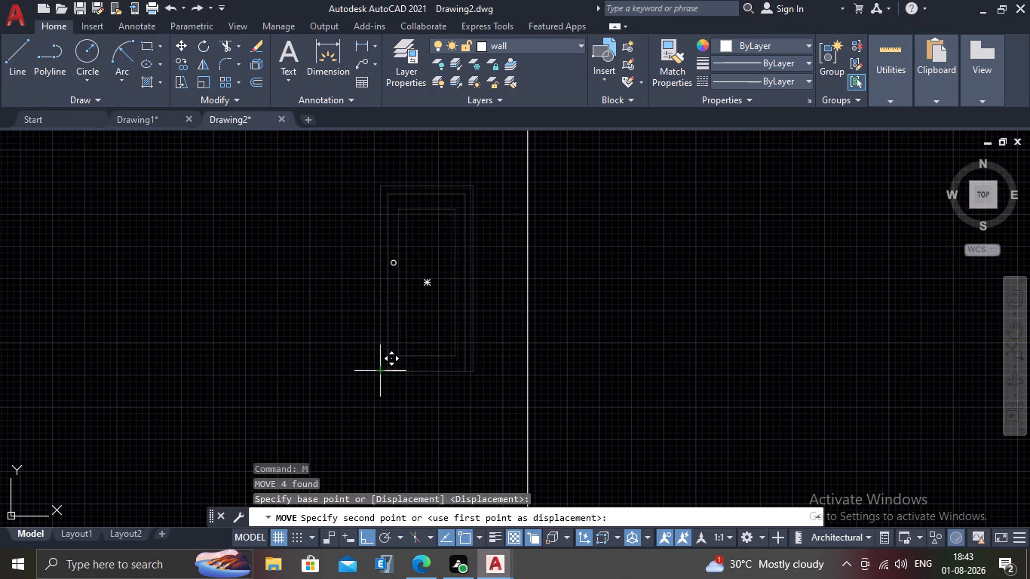
pyautogui.scroll(-3, 428, 328)
pyautogui.moveTo(473, 221); pyautogui.dragTo(451, 388, button='middle')
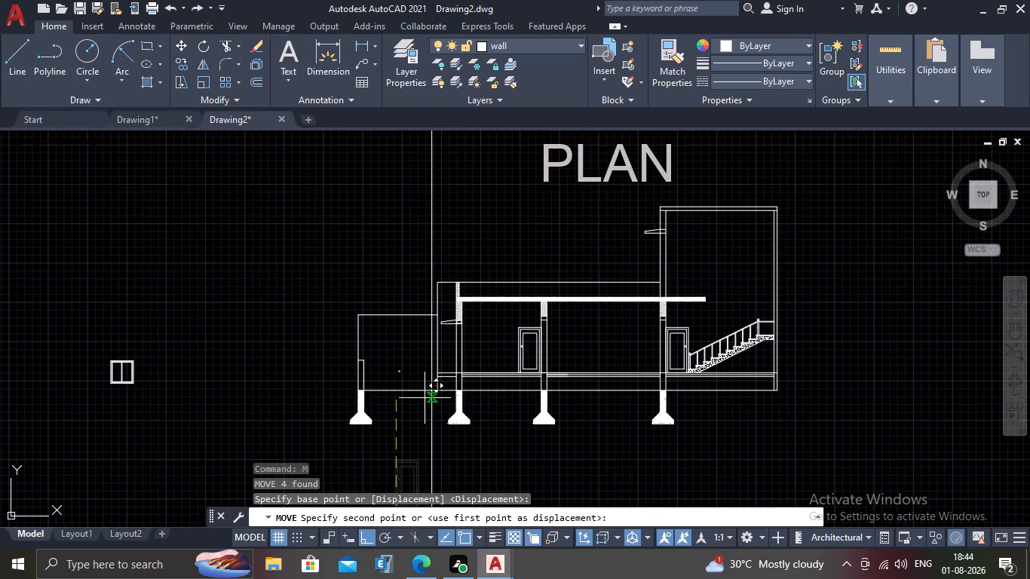
pyautogui.scroll(5, 424, 398)
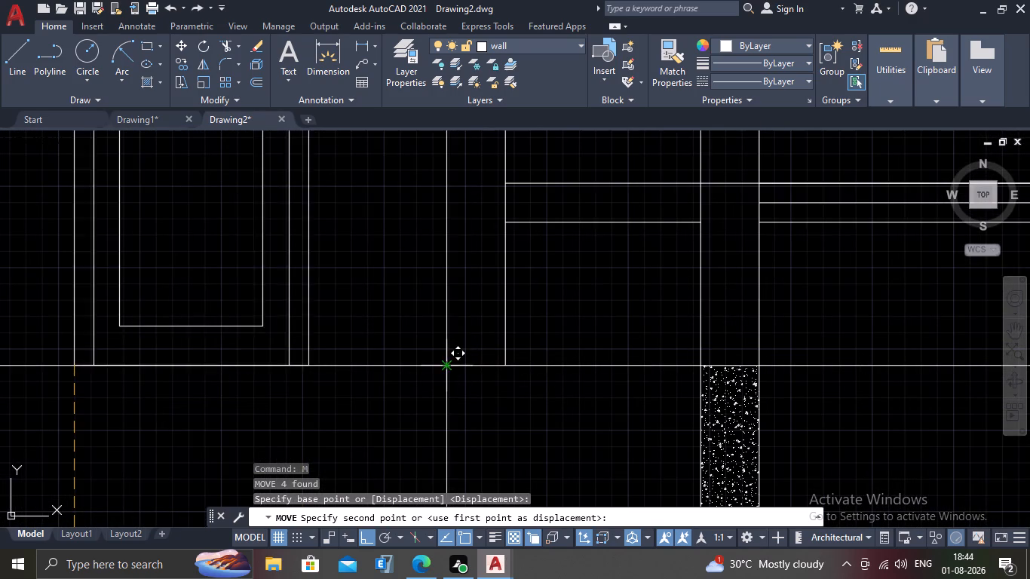
pyautogui.click(449, 365)
pyautogui.press('Escape')
pyautogui.scroll(-2, 449, 365)
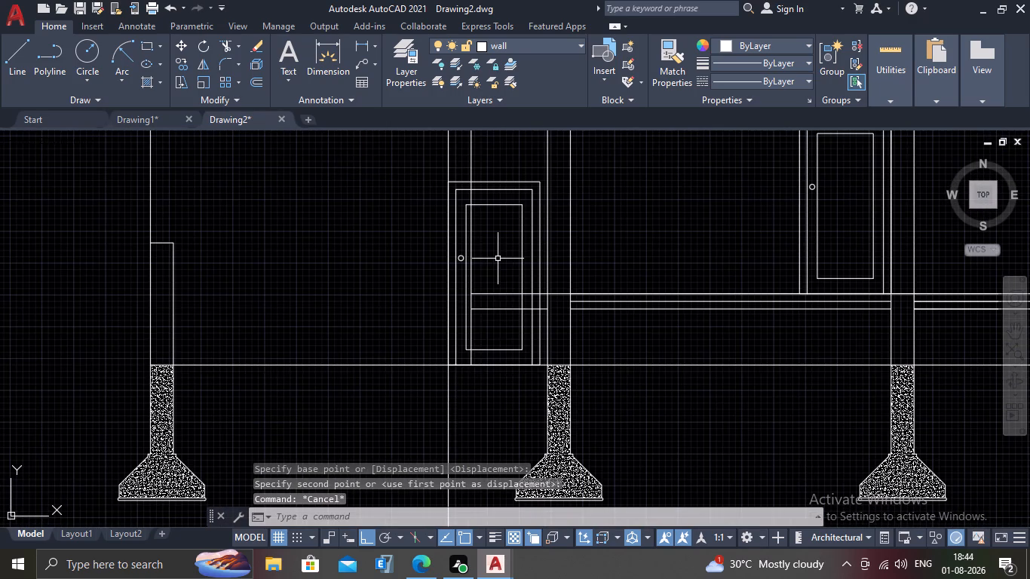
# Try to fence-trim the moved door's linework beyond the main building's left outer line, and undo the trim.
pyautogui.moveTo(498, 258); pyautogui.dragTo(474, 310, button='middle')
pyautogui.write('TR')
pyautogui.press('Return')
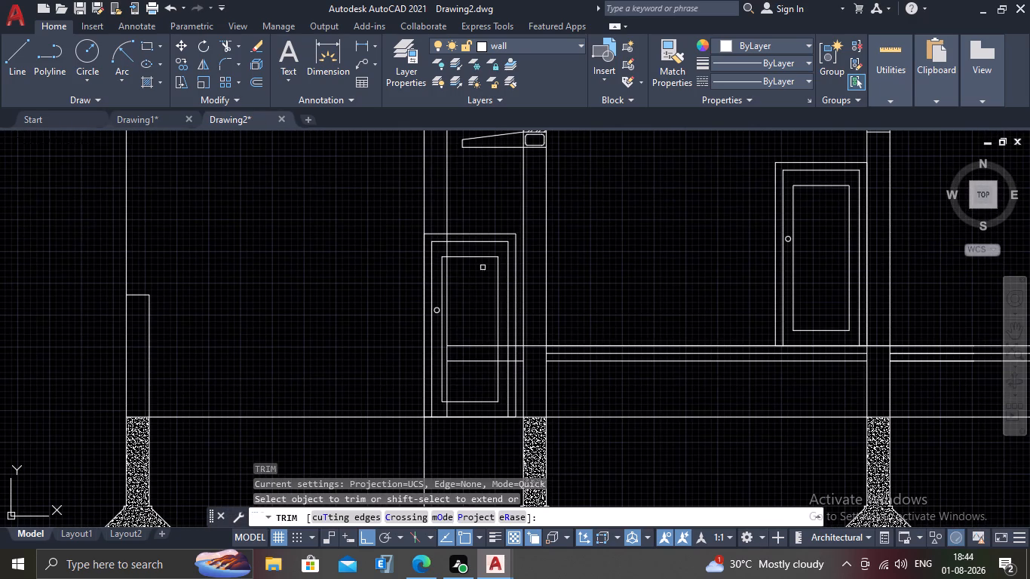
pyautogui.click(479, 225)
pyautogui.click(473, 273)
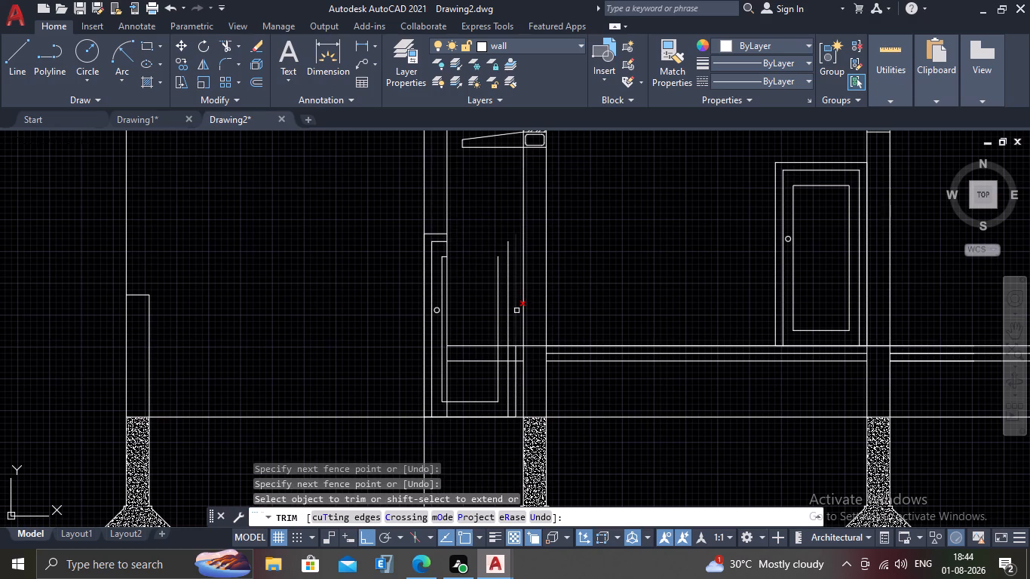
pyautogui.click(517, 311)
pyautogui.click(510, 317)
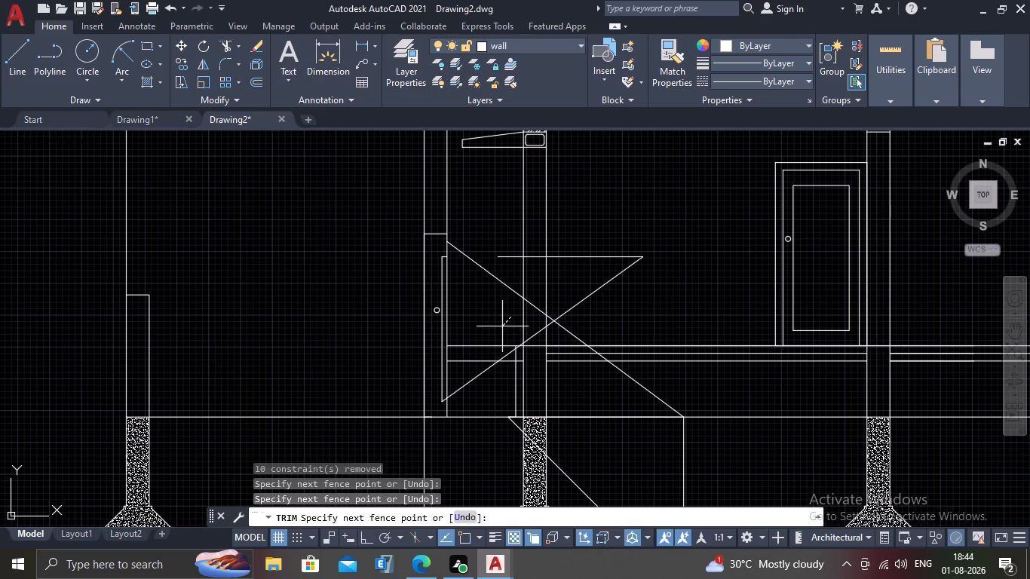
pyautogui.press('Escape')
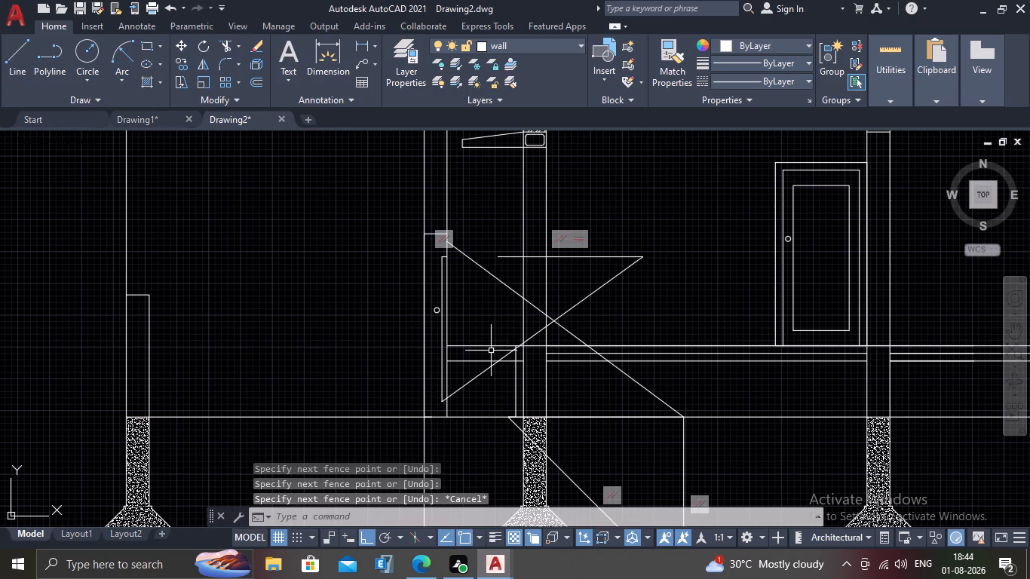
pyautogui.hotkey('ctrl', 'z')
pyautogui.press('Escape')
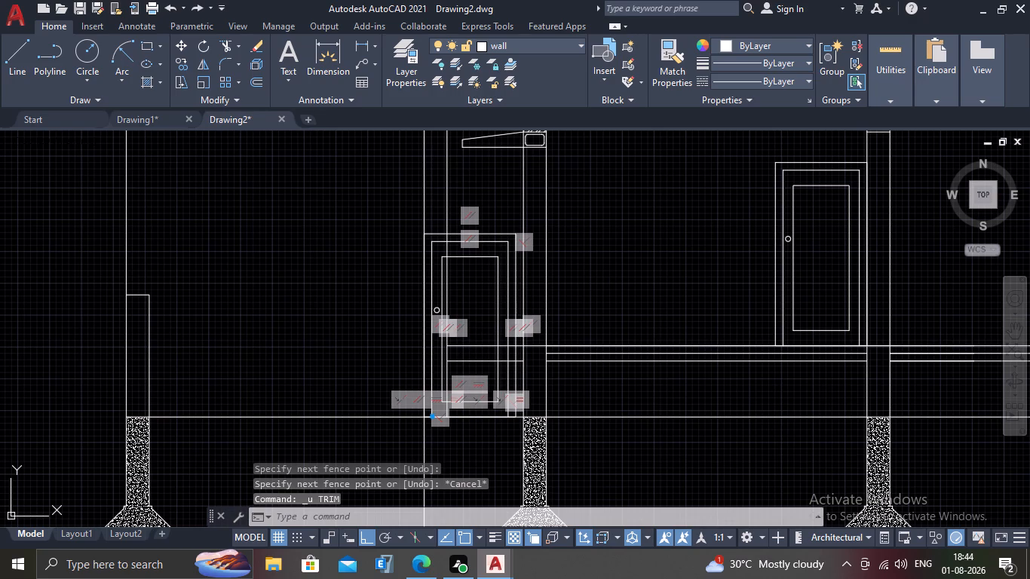
# Trim the door's top edges and right-hand verticals beyond the main building's left outer line, down to the floor line.
pyautogui.write('TR')
pyautogui.press('Return')
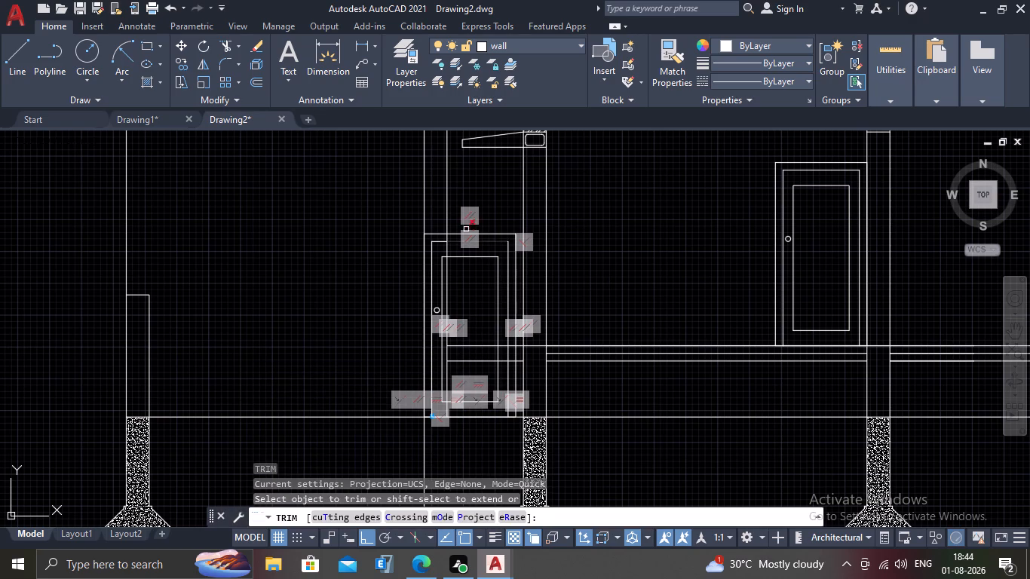
pyautogui.click(492, 232)
pyautogui.click(487, 258)
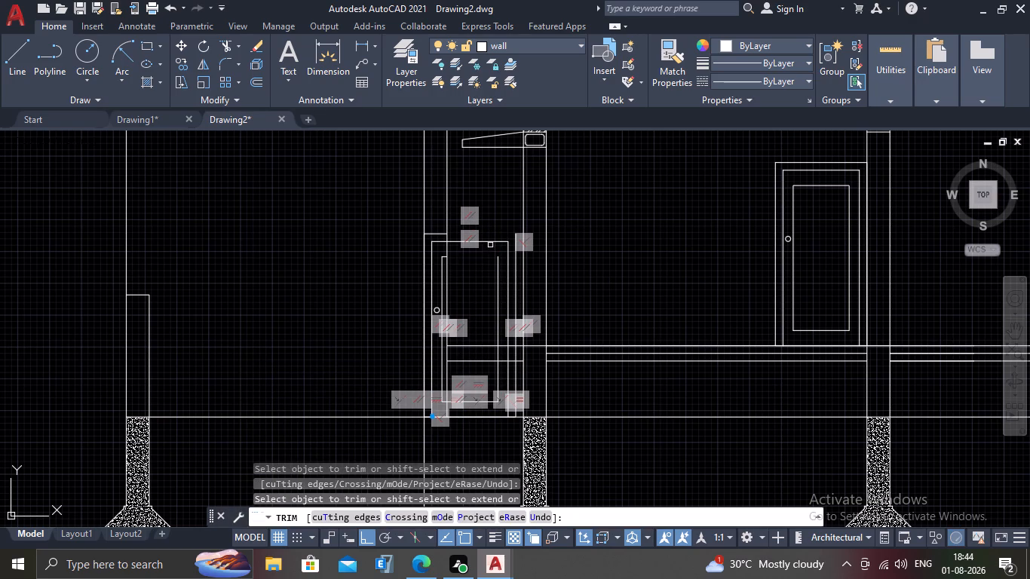
pyautogui.click(490, 241)
pyautogui.click(498, 282)
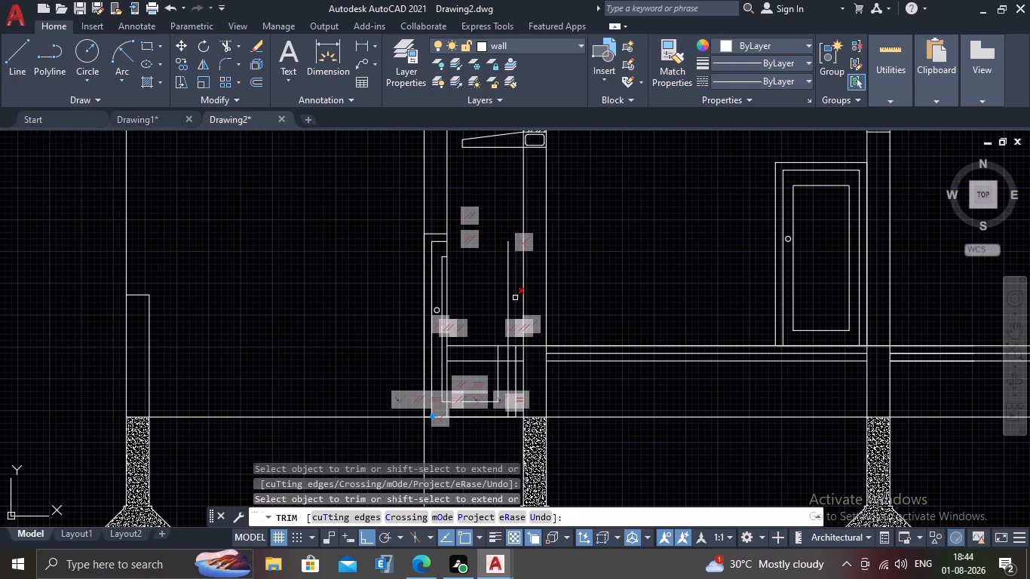
pyautogui.click(508, 300)
pyautogui.click(516, 301)
pyautogui.press('Escape')
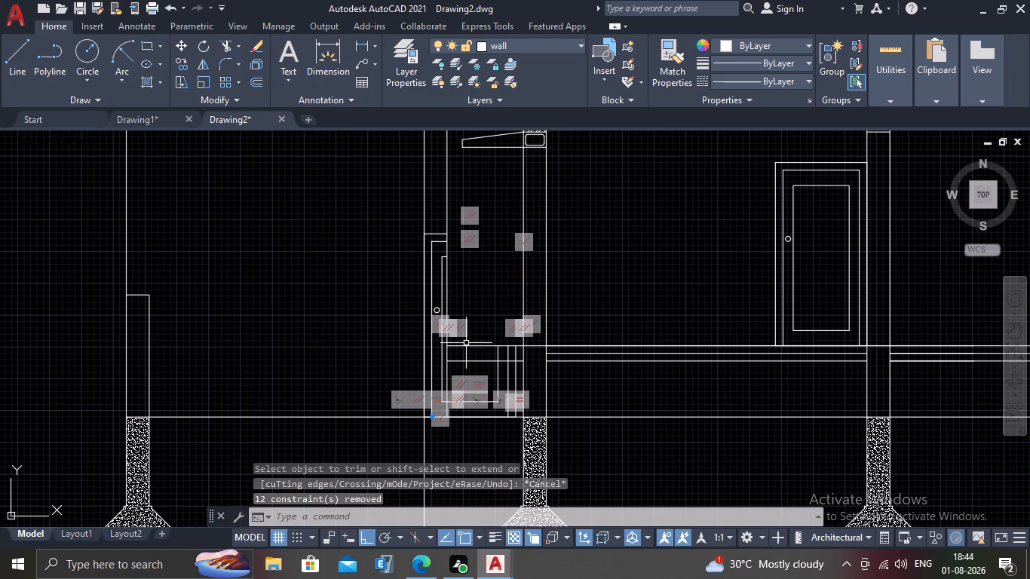
pyautogui.press('Escape')
pyautogui.press('Escape')
pyautogui.press('Escape')
pyautogui.press('Escape')
# Trim the door's remaining right-hand verticals and the panel's bottom edge beyond the building's left outer line, below floor level.
pyautogui.scroll(2, 478, 398)
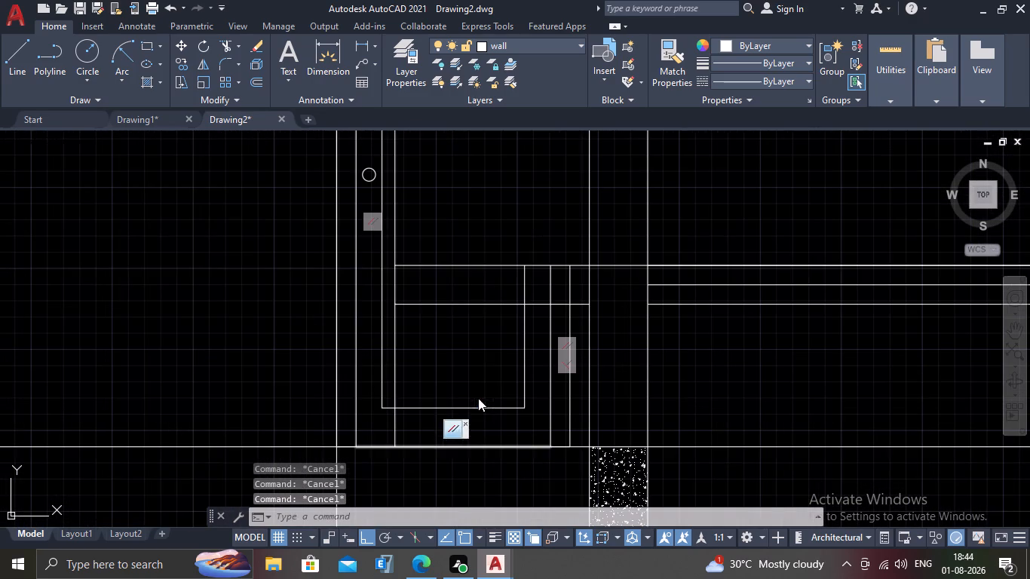
pyautogui.write('TR')
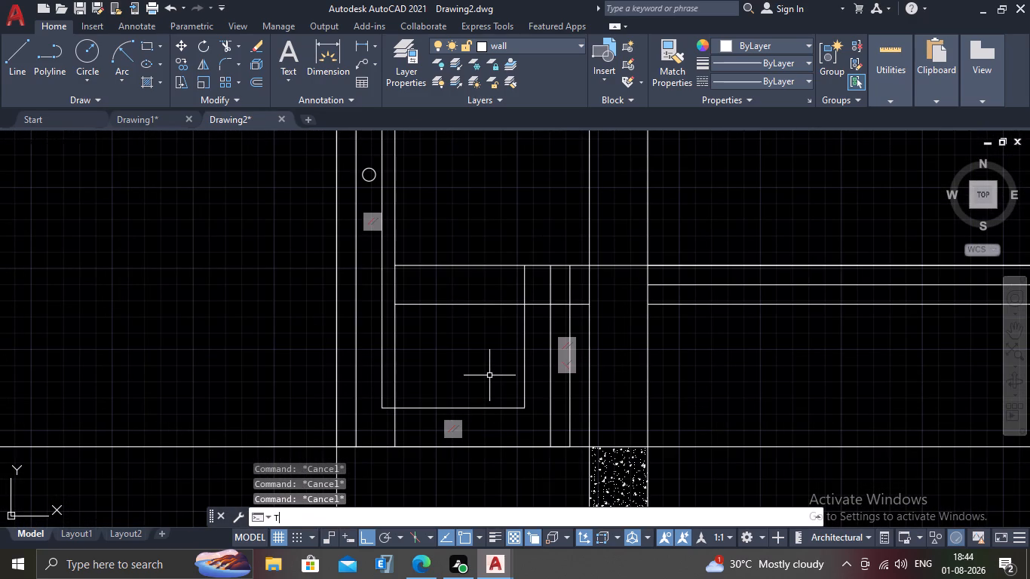
pyautogui.press('Return')
pyautogui.click(526, 383)
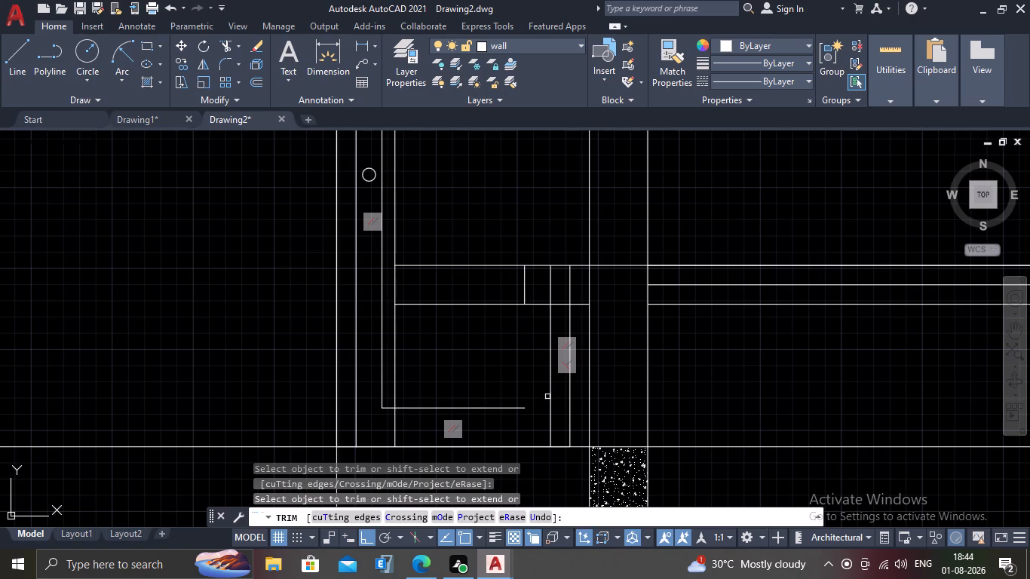
pyautogui.moveTo(549, 400); pyautogui.dragTo(561, 402)
pyautogui.click(570, 409)
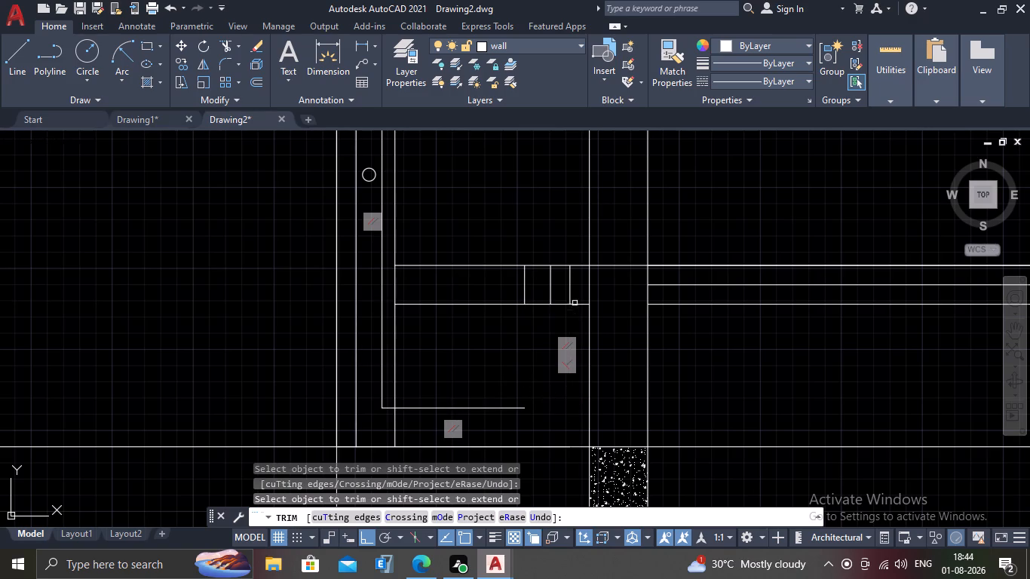
pyautogui.click(571, 289)
pyautogui.click(553, 292)
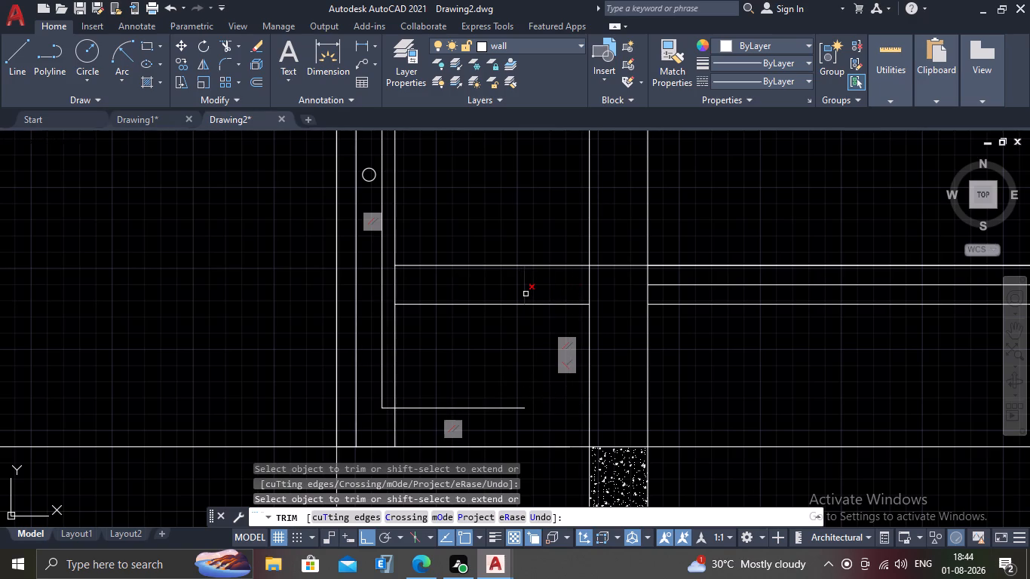
pyautogui.click(526, 294)
pyautogui.click(419, 409)
pyautogui.press('Escape')
pyautogui.press('Escape')
pyautogui.scroll(-1, 419, 409)
pyautogui.press('Escape')
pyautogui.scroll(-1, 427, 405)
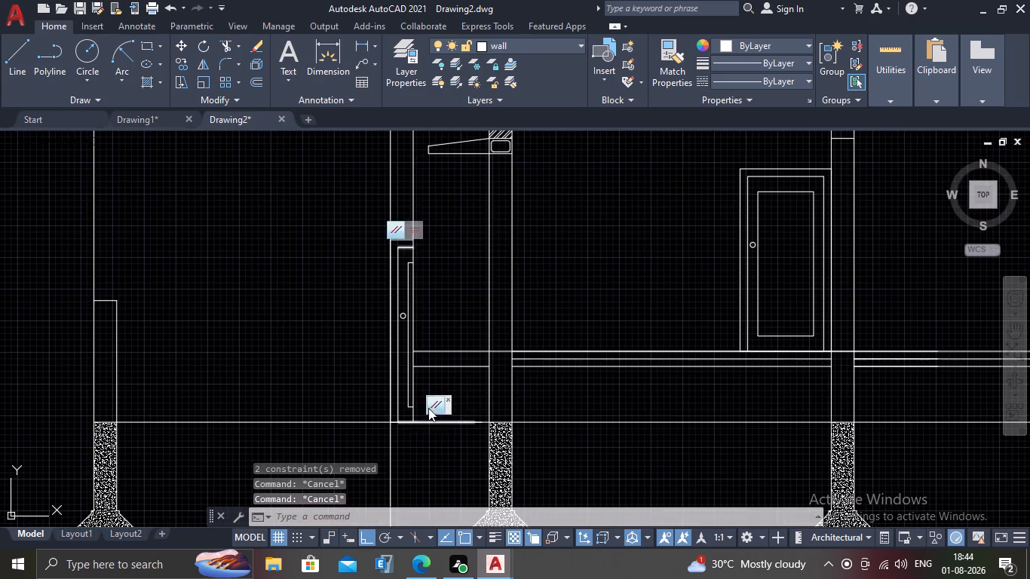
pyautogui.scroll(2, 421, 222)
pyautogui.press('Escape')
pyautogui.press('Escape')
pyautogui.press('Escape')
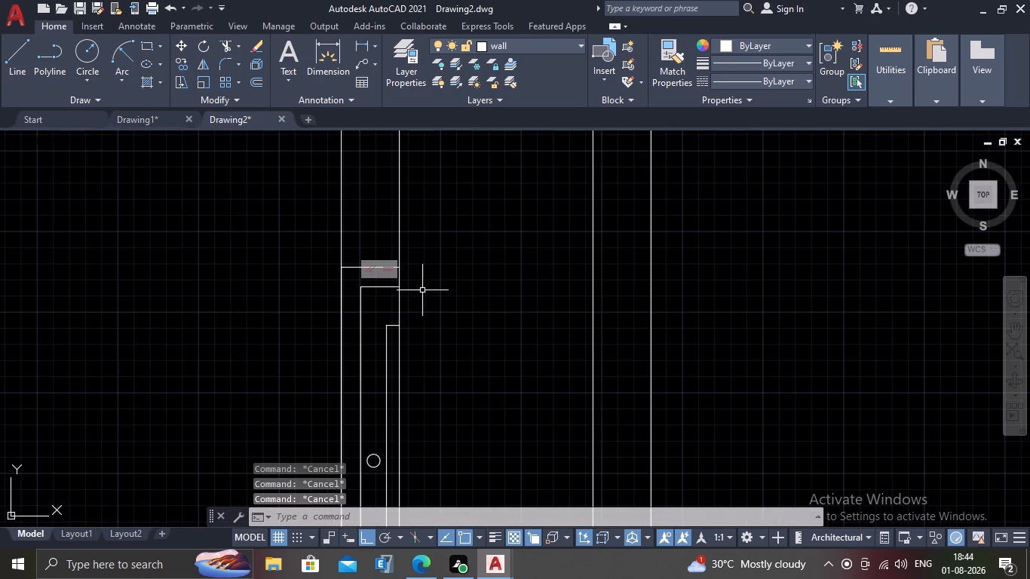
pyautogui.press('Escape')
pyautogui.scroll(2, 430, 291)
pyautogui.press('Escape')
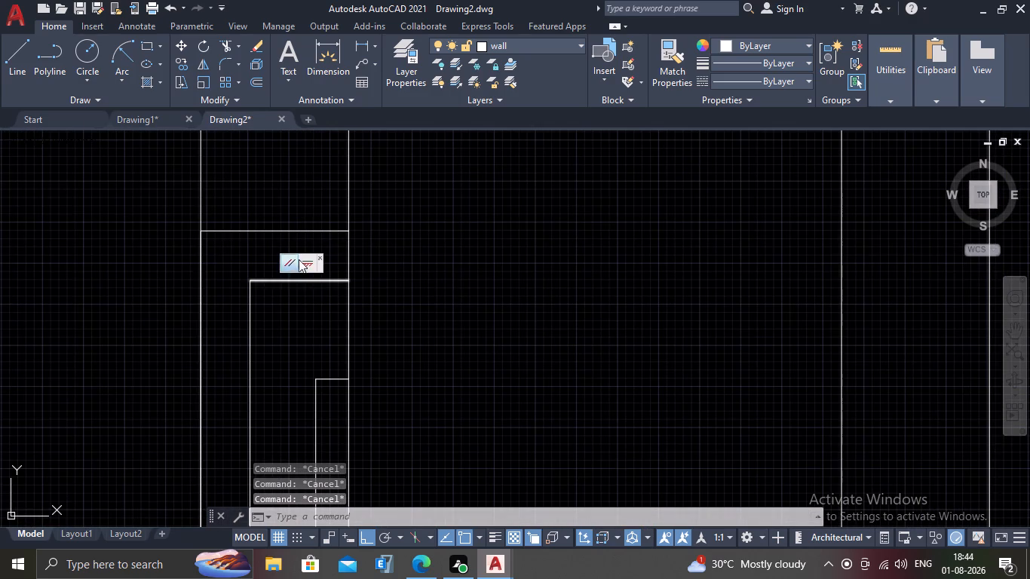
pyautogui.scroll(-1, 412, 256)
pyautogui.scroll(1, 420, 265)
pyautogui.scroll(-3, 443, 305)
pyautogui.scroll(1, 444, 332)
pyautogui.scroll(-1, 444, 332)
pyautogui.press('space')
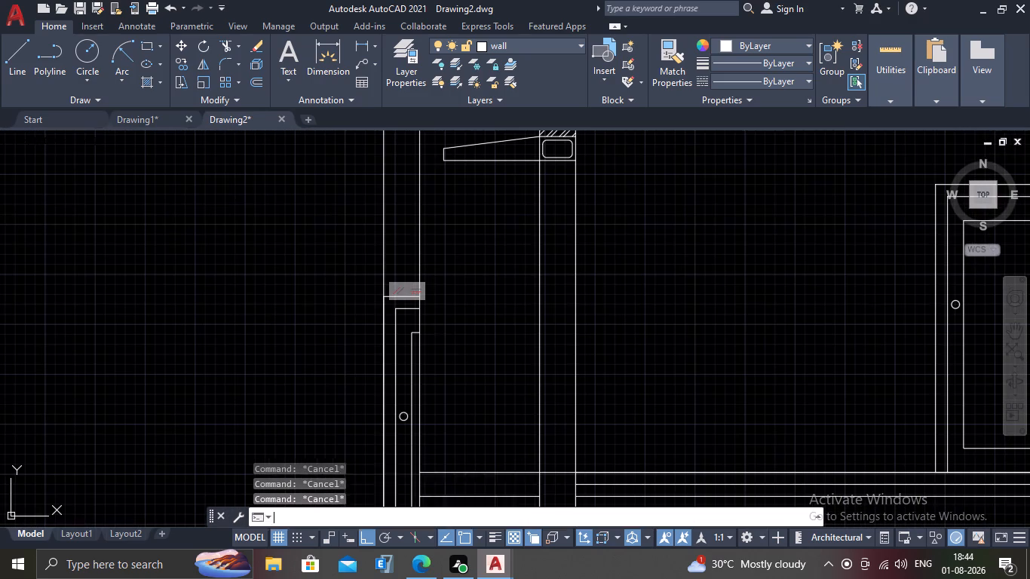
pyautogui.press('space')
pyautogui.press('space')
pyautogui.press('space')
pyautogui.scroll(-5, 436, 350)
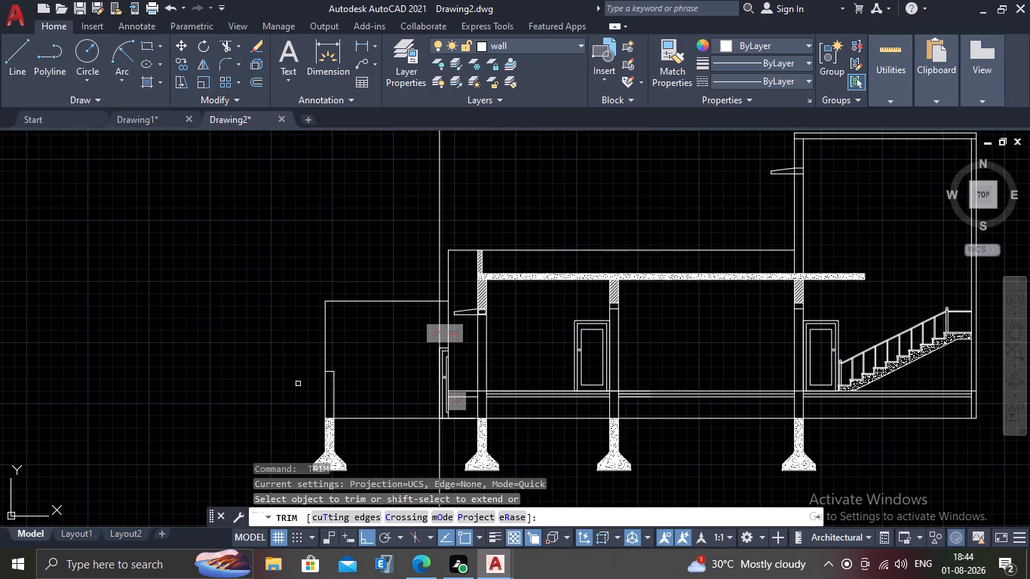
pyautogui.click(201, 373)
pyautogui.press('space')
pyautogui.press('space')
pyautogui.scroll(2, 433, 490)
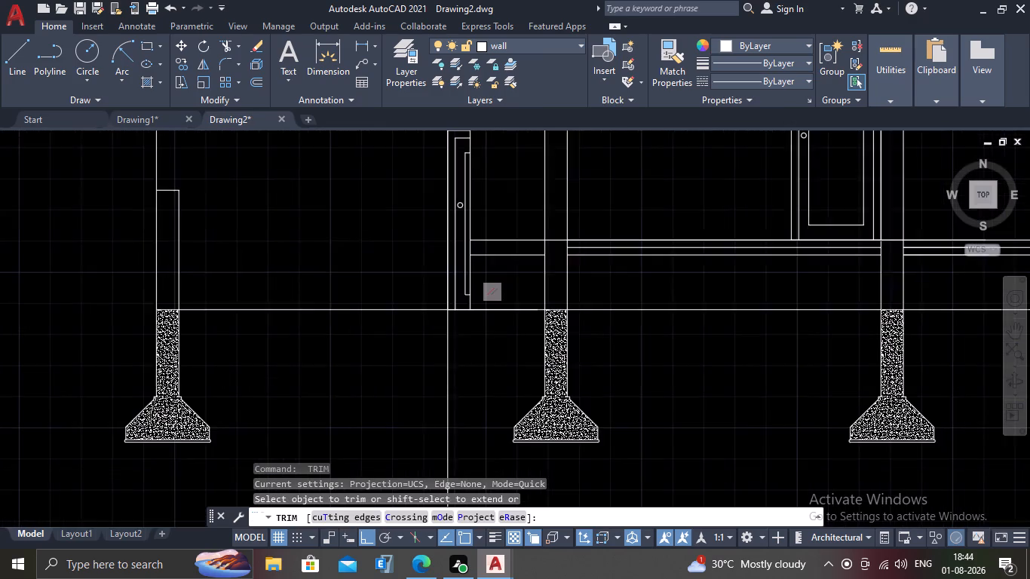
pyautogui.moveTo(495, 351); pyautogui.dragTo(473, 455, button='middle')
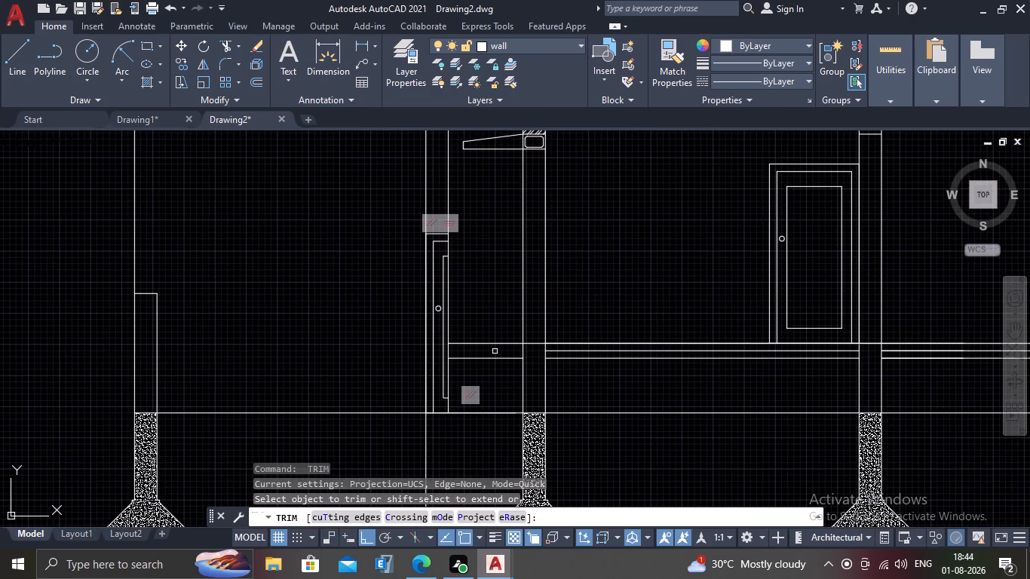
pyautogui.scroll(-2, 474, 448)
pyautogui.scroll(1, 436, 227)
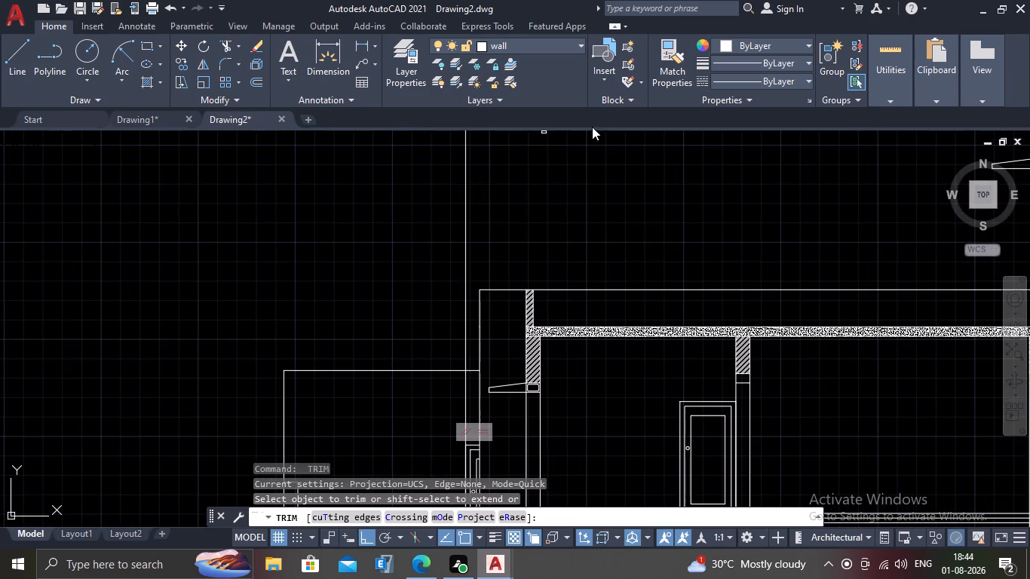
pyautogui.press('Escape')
# Delete the vertical construction line running through the door's left edge.
pyautogui.click(500, 196)
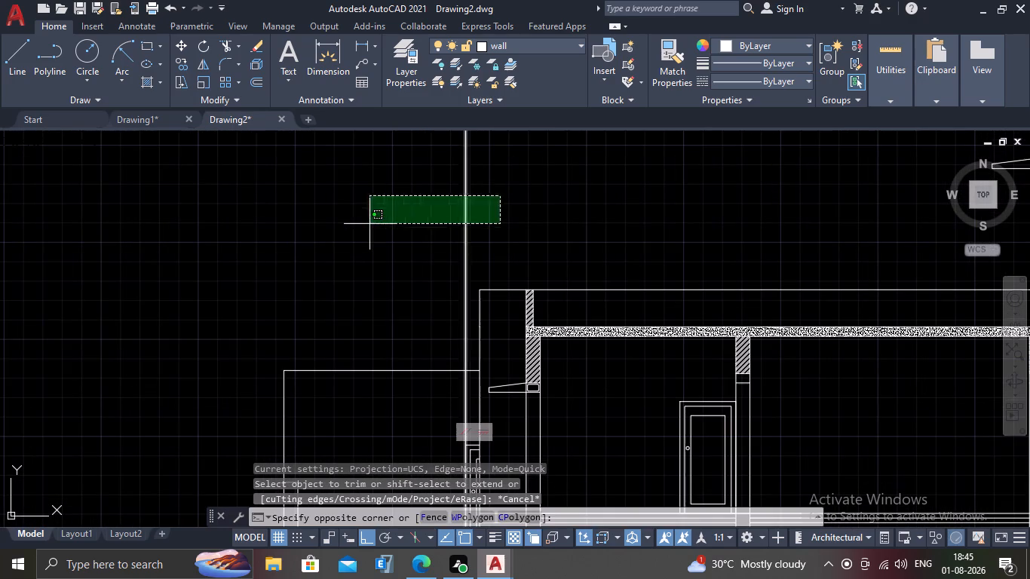
pyautogui.click(369, 224)
pyautogui.press('Delete')
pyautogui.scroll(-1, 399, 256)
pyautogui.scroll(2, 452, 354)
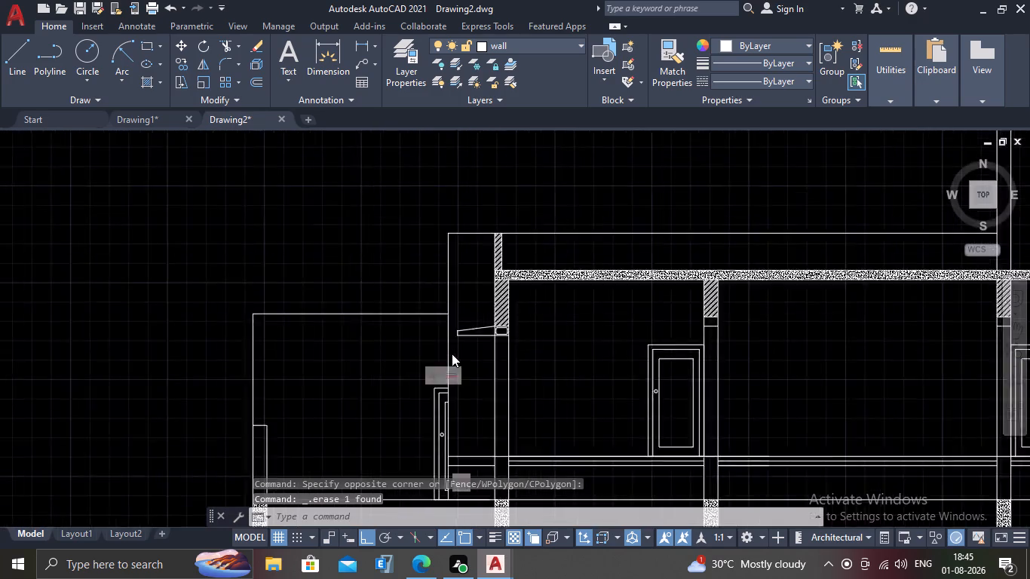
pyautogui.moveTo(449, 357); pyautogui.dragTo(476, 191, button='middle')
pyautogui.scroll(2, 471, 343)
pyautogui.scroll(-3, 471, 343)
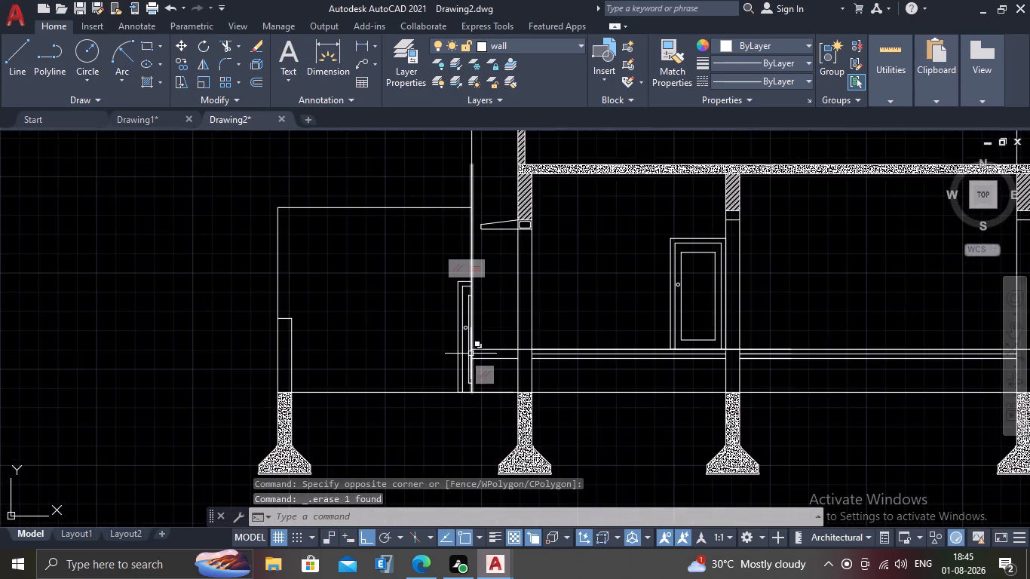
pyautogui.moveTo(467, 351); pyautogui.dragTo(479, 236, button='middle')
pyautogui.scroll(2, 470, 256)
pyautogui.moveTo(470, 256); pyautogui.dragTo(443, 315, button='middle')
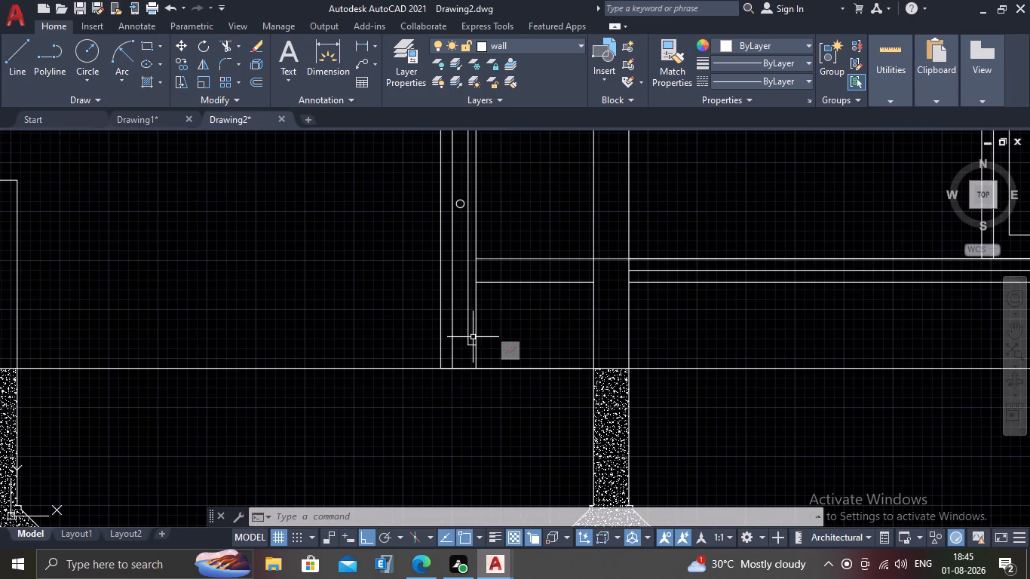
# Hide the geometric constraint markers beside the partly hidden door's bottom and top edges.
pyautogui.moveTo(498, 332); pyautogui.dragTo(481, 346, button='middle')
pyautogui.scroll(2, 489, 373)
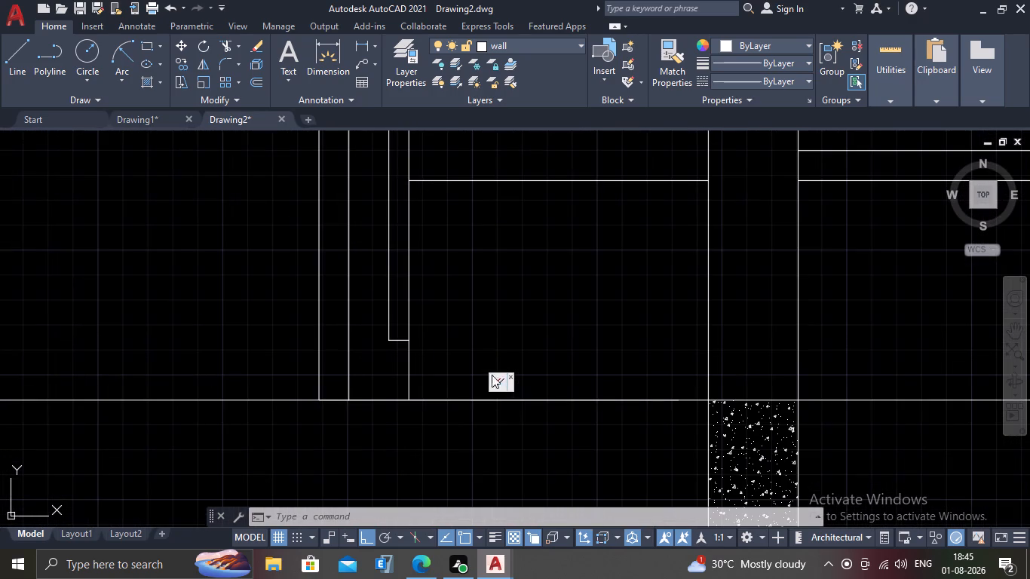
pyautogui.click(510, 377)
pyautogui.scroll(-3, 520, 349)
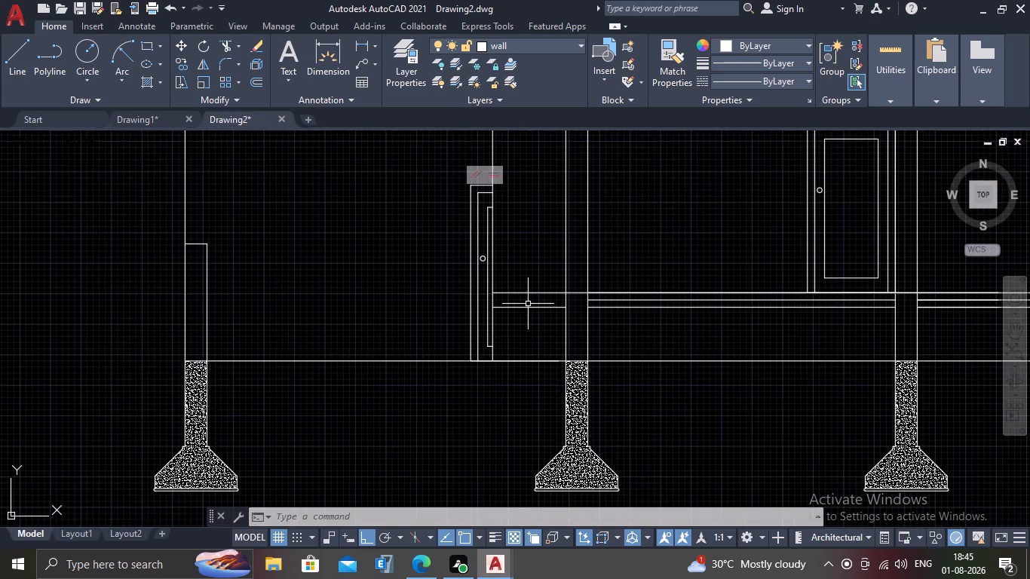
pyautogui.moveTo(522, 329); pyautogui.dragTo(500, 409, button='middle')
pyautogui.scroll(4, 479, 256)
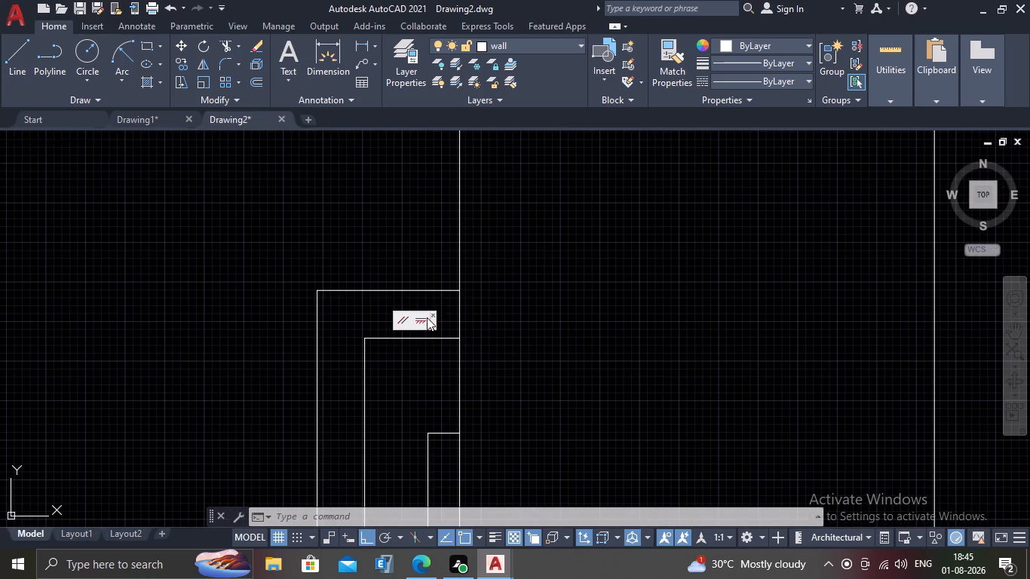
pyautogui.click(434, 317)
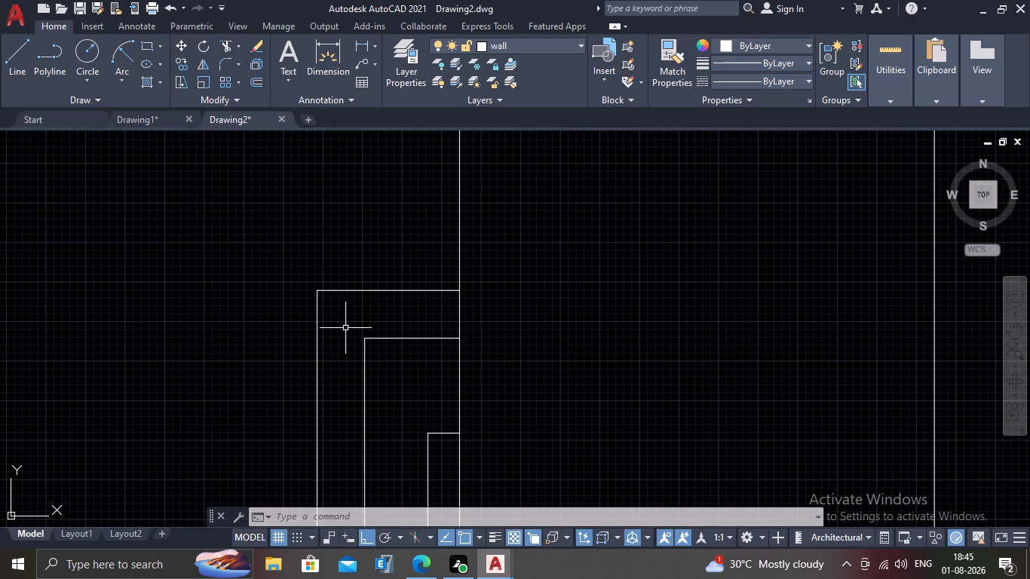
# Examine the section around the trimmed door, the adjoining wall and sunshade, the upper storey and the overall layout.
pyautogui.scroll(-2, 370, 311)
pyautogui.scroll(1, 391, 378)
pyautogui.moveTo(391, 378); pyautogui.dragTo(370, 252, button='middle')
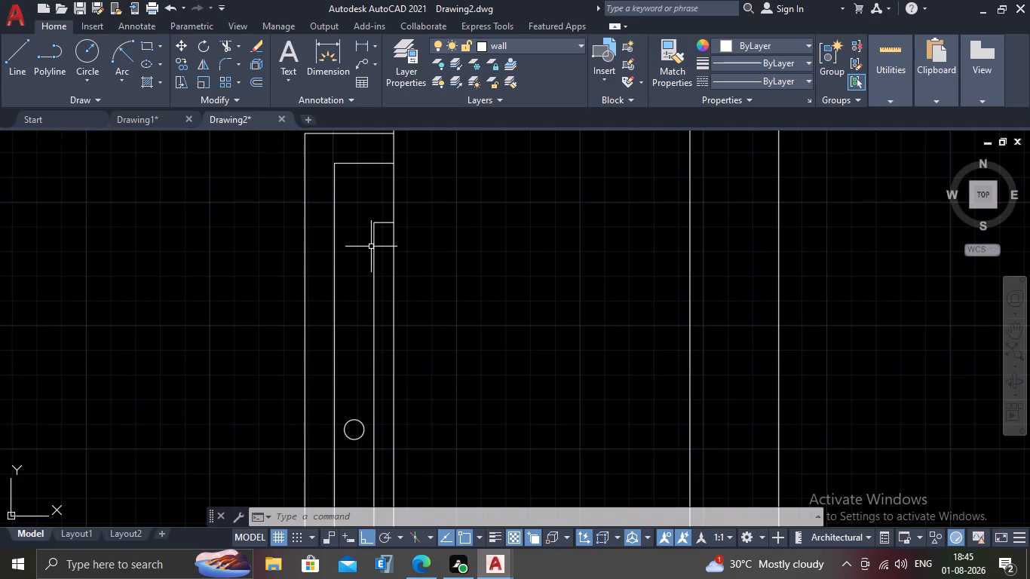
pyautogui.scroll(-2, 371, 247)
pyautogui.moveTo(486, 244); pyautogui.dragTo(455, 251, button='middle')
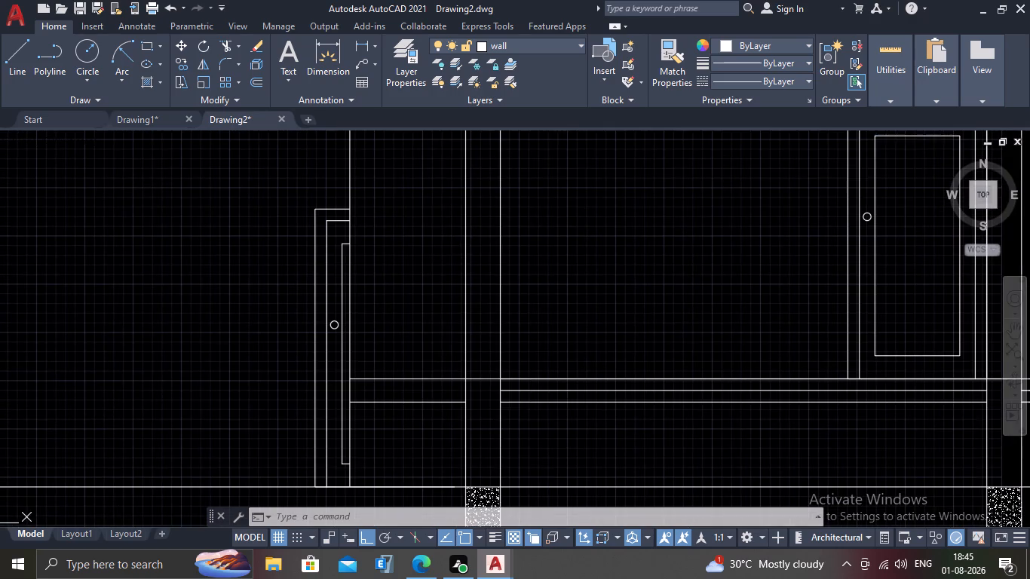
pyautogui.scroll(-2, 429, 328)
pyautogui.moveTo(406, 325); pyautogui.dragTo(419, 300, button='middle')
pyautogui.scroll(1, 406, 325)
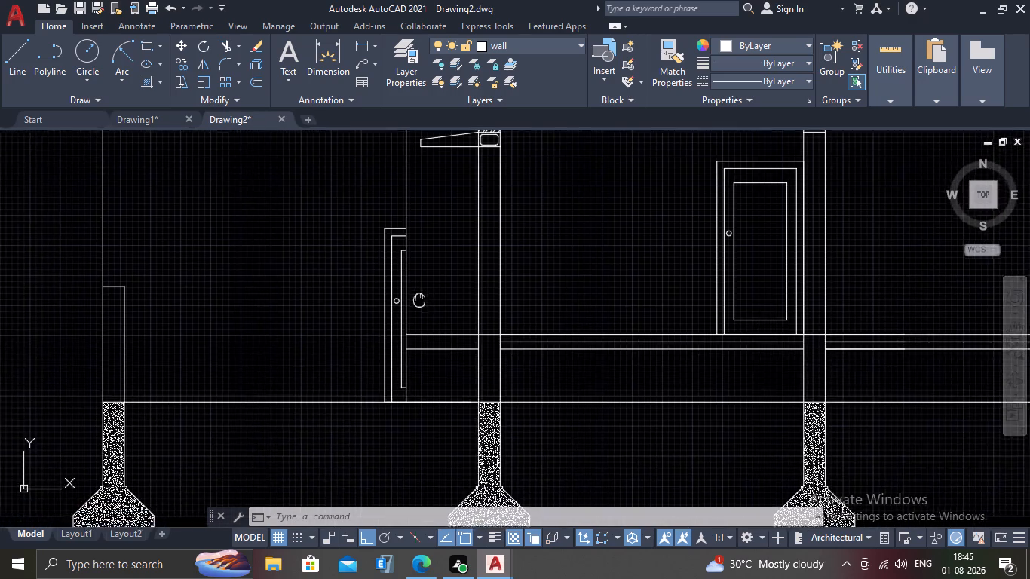
pyautogui.moveTo(419, 300); pyautogui.dragTo(397, 369, button='middle')
pyautogui.scroll(1, 453, 247)
pyautogui.moveTo(479, 223); pyautogui.dragTo(478, 223, button='middle')
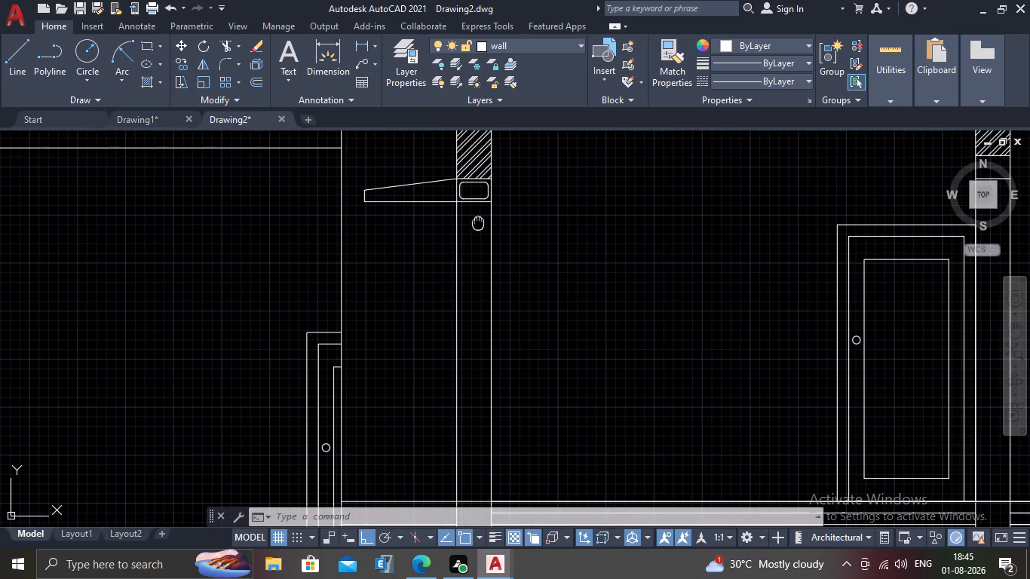
pyautogui.moveTo(478, 223); pyautogui.dragTo(468, 234, button='middle')
pyautogui.scroll(2, 464, 201)
pyautogui.scroll(-5, 464, 201)
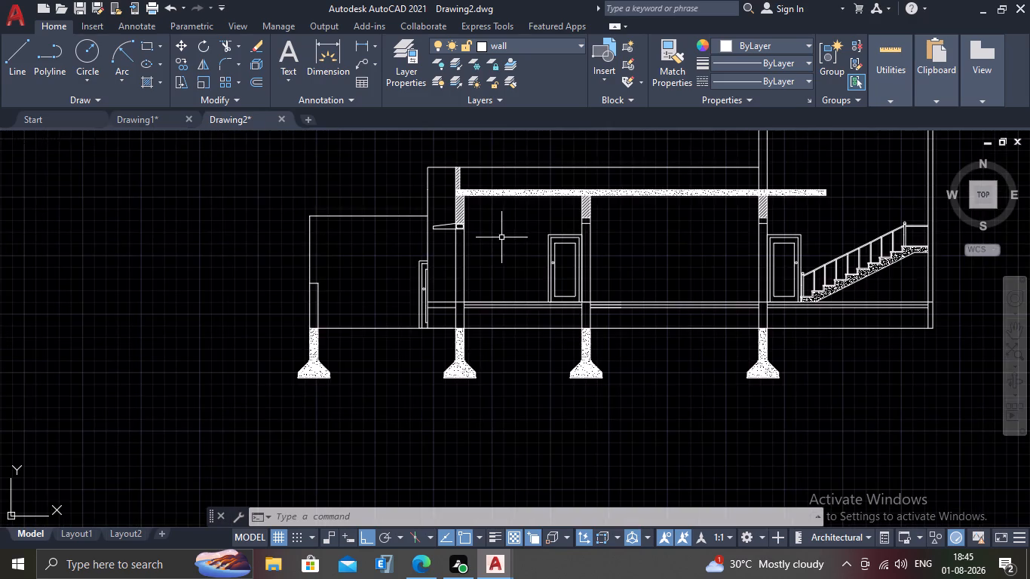
pyautogui.moveTo(495, 243); pyautogui.dragTo(414, 362, button='middle')
pyautogui.scroll(2, 711, 231)
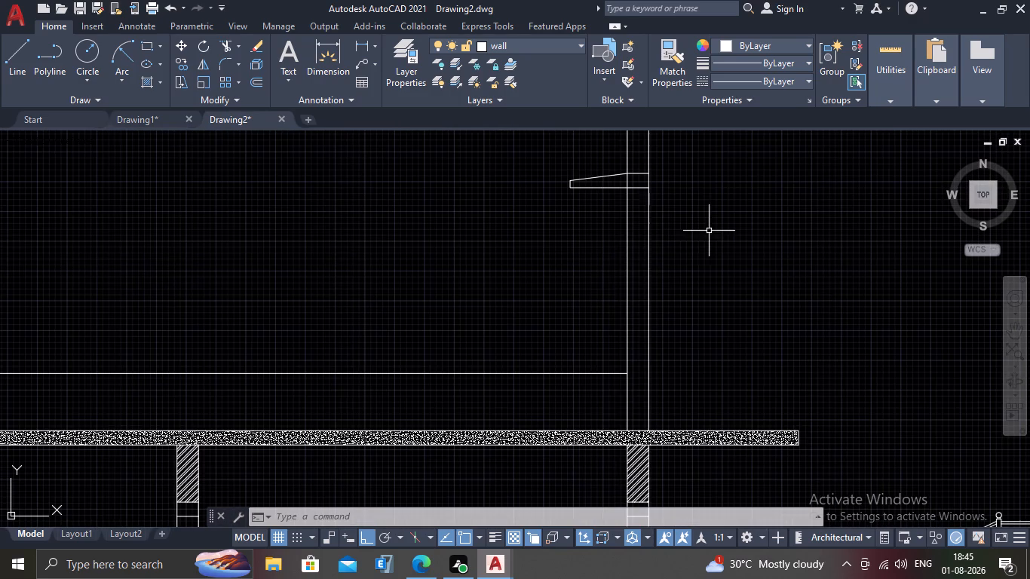
pyautogui.scroll(-2, 548, 325)
pyautogui.moveTo(526, 364); pyautogui.dragTo(561, 293, button='middle')
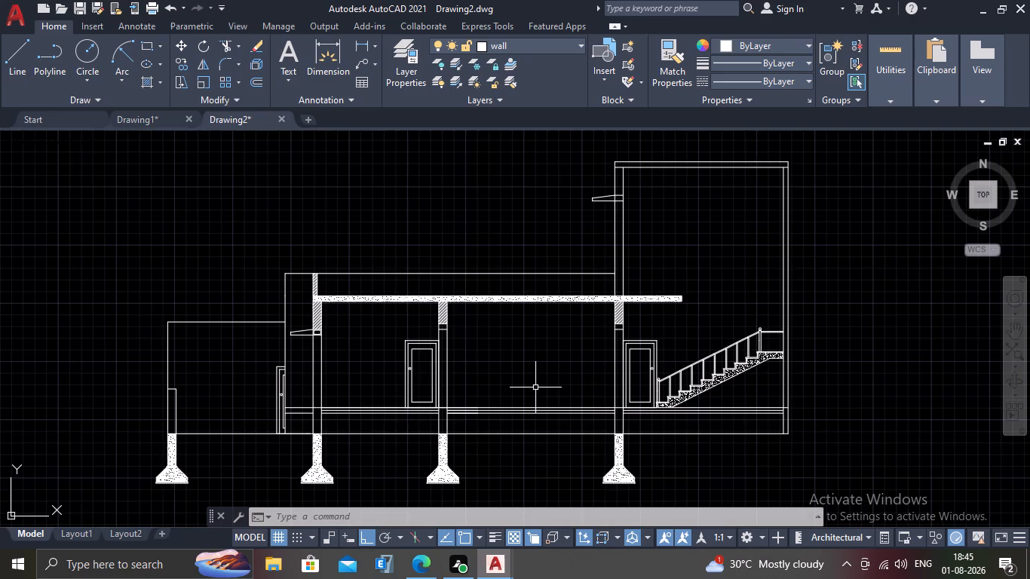
# Draw a vertical construction line through the left edge of the opening in the plan wall between the living room and dinner room.
pyautogui.scroll(-1, 535, 388)
pyautogui.moveTo(509, 300); pyautogui.dragTo(443, 470, button='middle')
pyautogui.moveTo(481, 280); pyautogui.dragTo(450, 498, button='middle')
pyautogui.scroll(1, 425, 190)
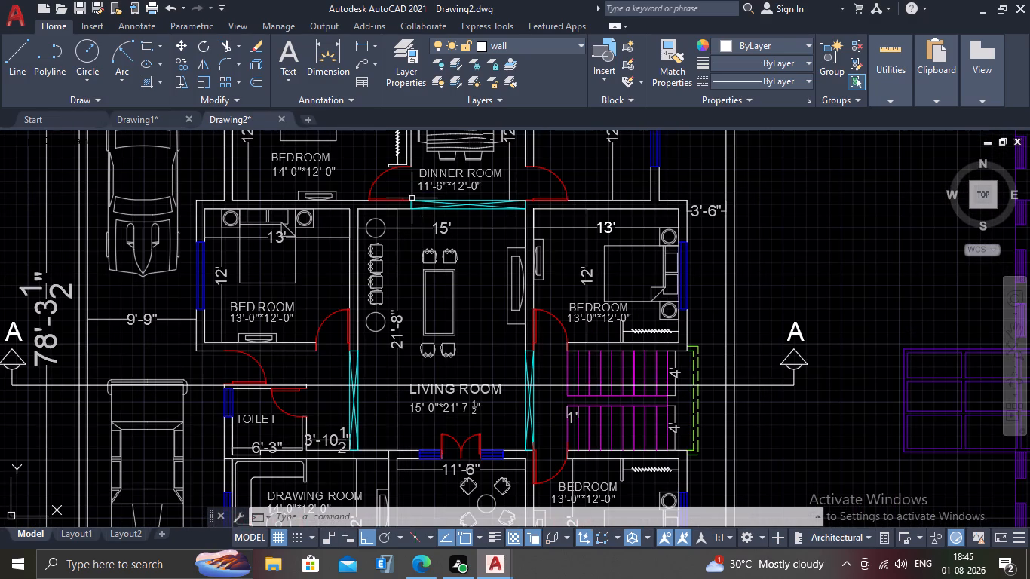
pyautogui.scroll(2, 417, 217)
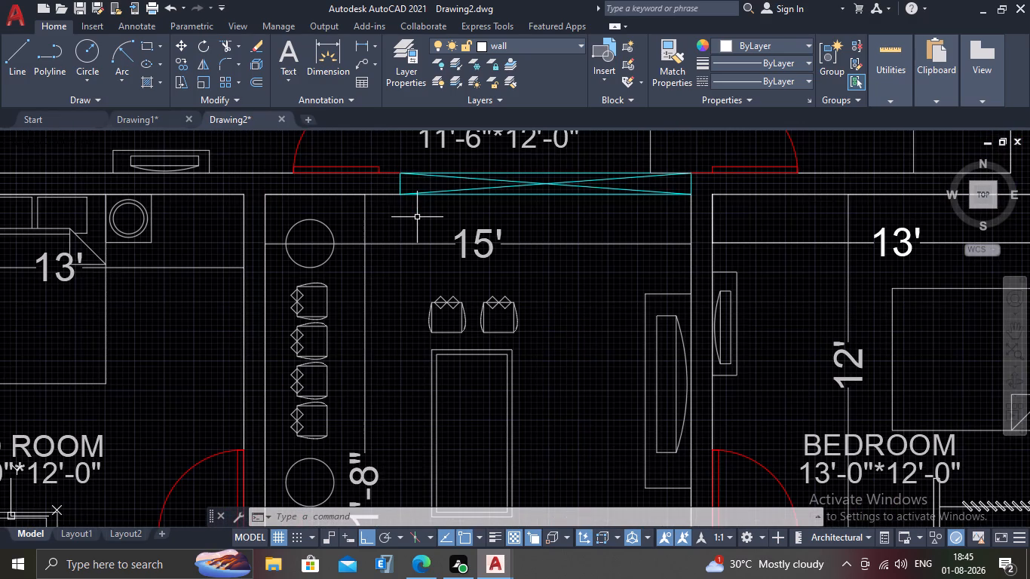
pyautogui.write('XL')
pyautogui.press('Return')
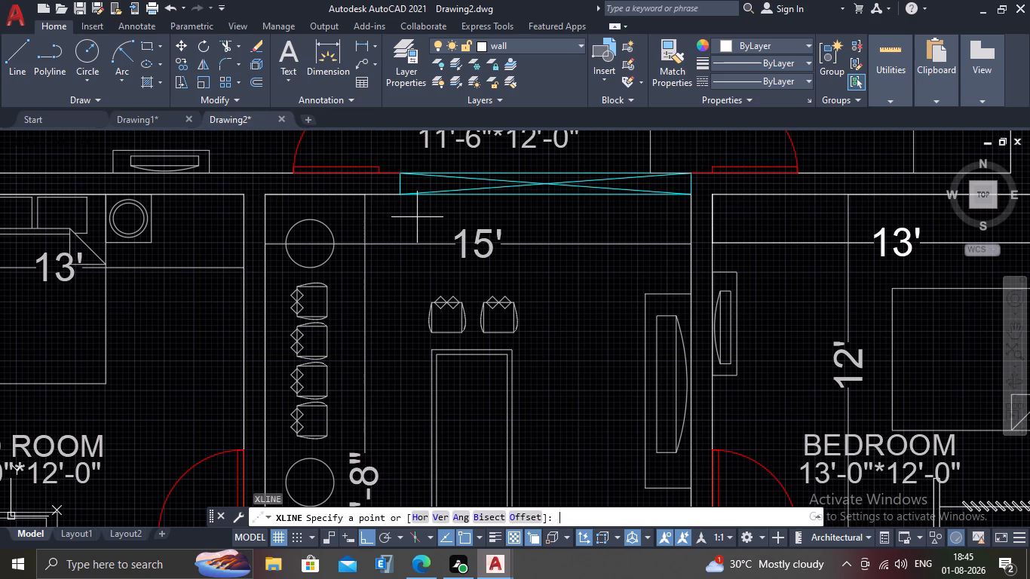
pyautogui.press('v')
pyautogui.press('Return')
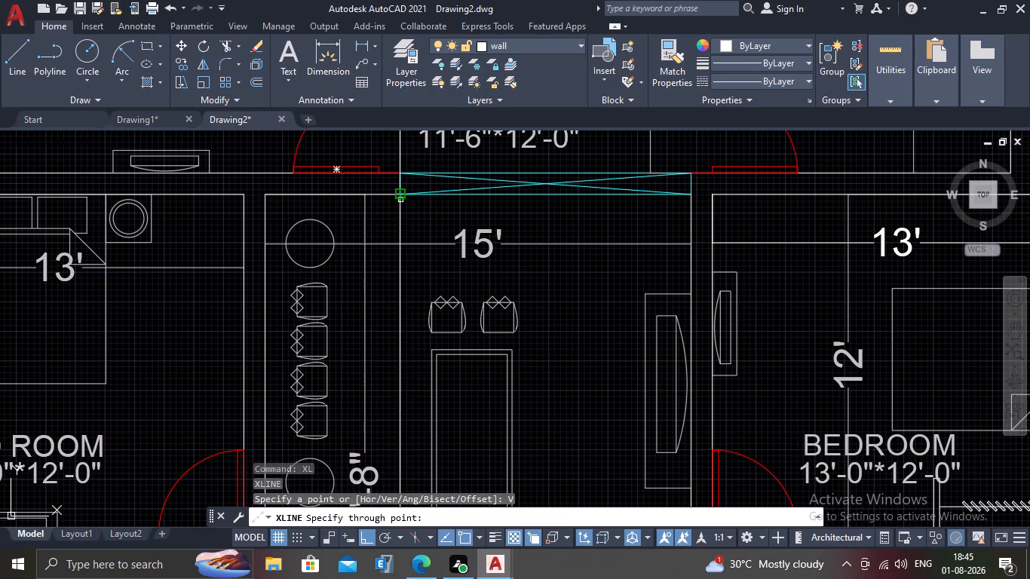
pyautogui.click(400, 195)
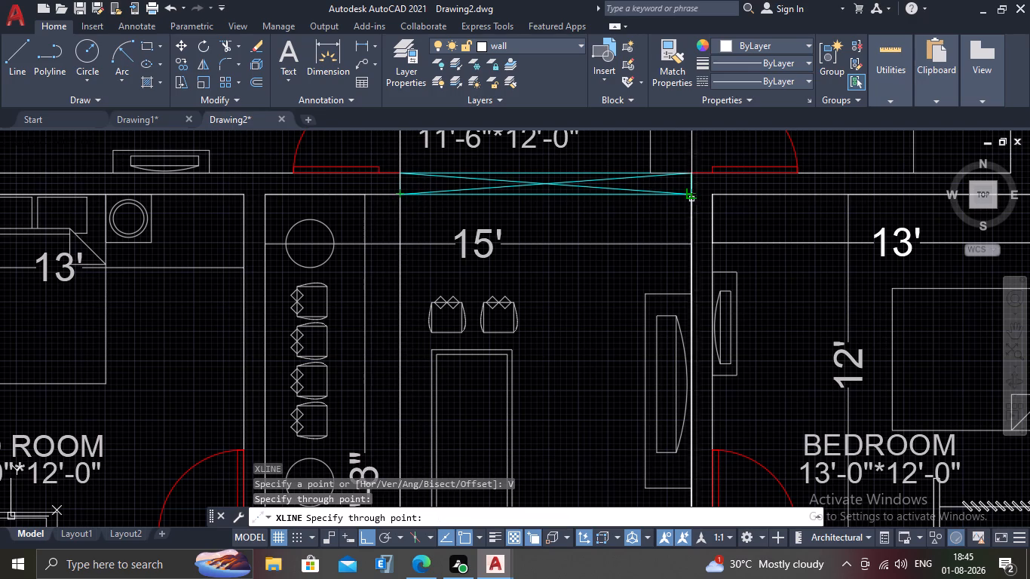
pyautogui.press('Escape')
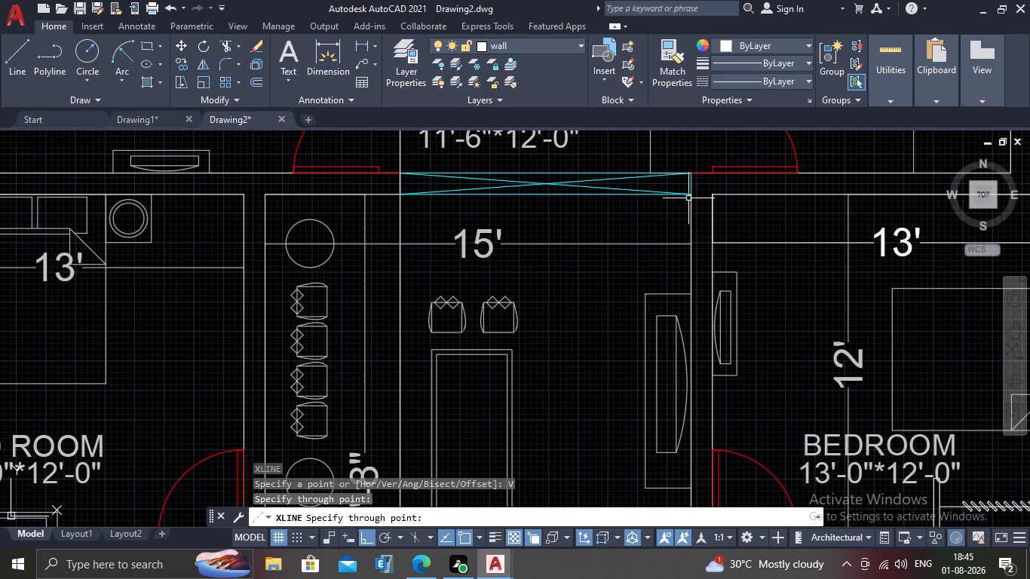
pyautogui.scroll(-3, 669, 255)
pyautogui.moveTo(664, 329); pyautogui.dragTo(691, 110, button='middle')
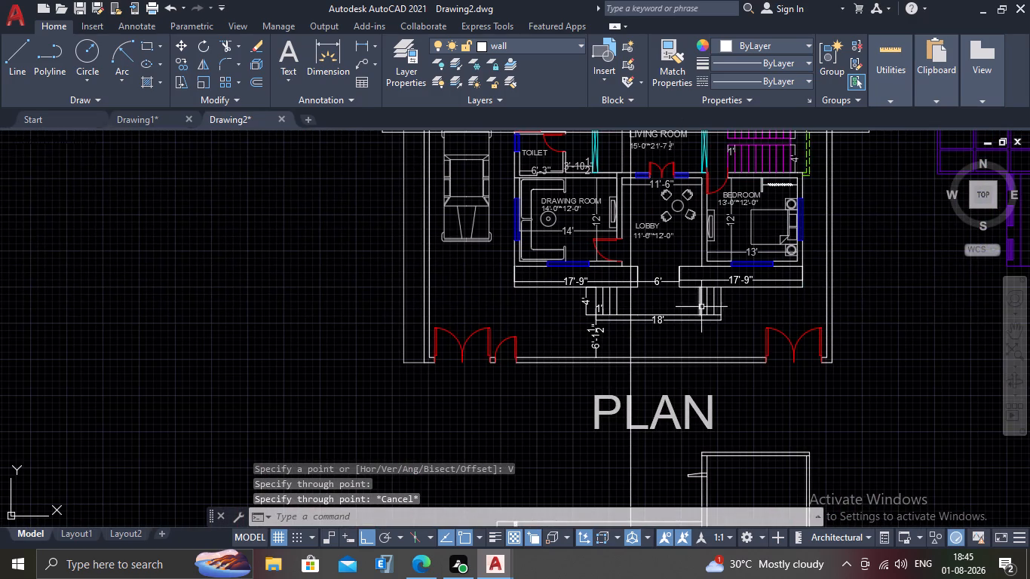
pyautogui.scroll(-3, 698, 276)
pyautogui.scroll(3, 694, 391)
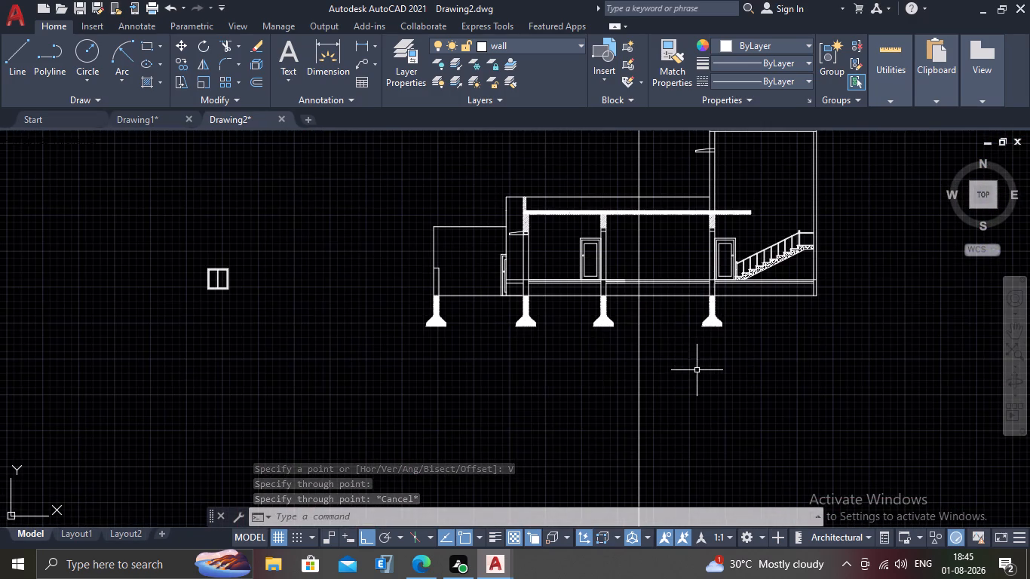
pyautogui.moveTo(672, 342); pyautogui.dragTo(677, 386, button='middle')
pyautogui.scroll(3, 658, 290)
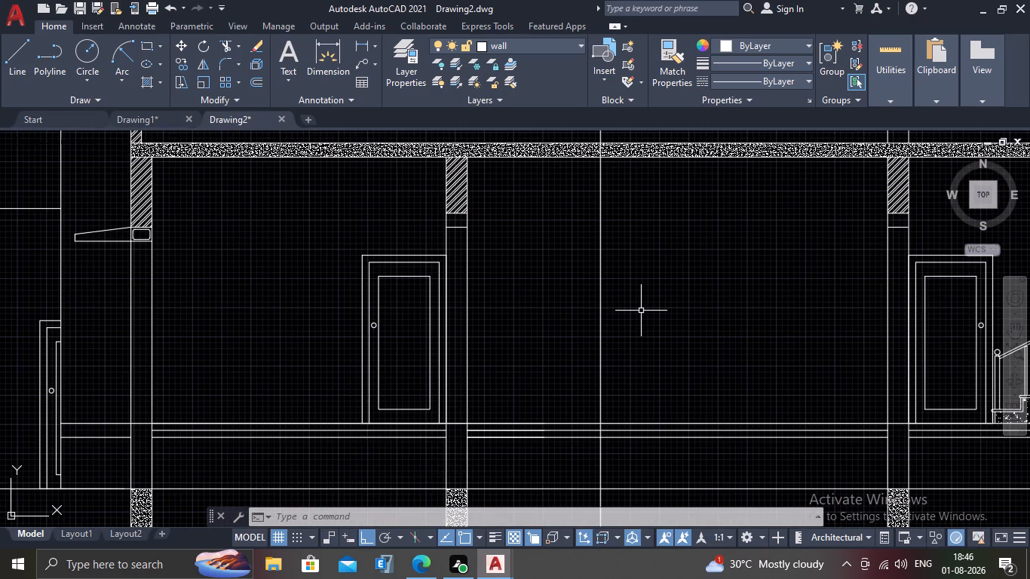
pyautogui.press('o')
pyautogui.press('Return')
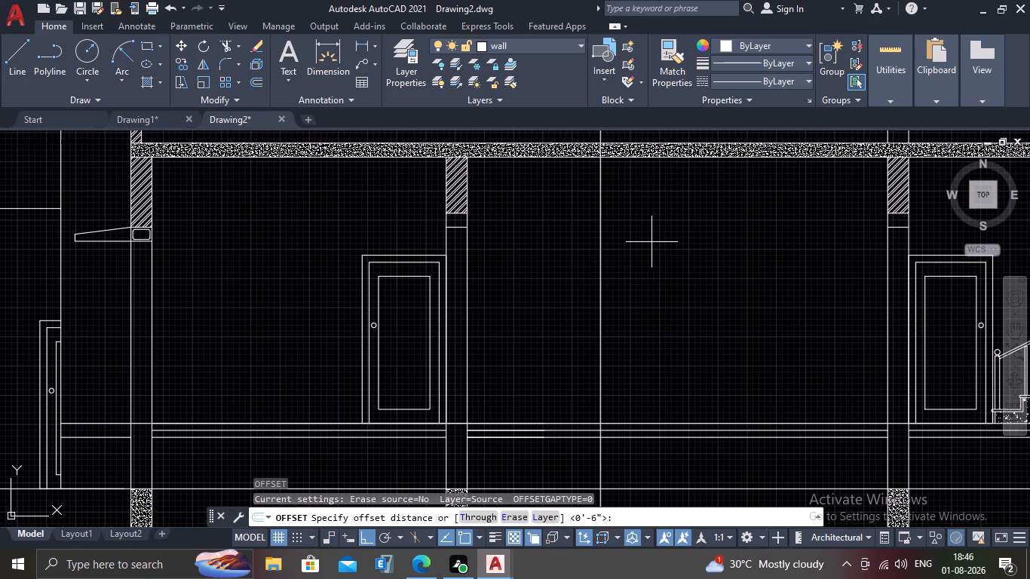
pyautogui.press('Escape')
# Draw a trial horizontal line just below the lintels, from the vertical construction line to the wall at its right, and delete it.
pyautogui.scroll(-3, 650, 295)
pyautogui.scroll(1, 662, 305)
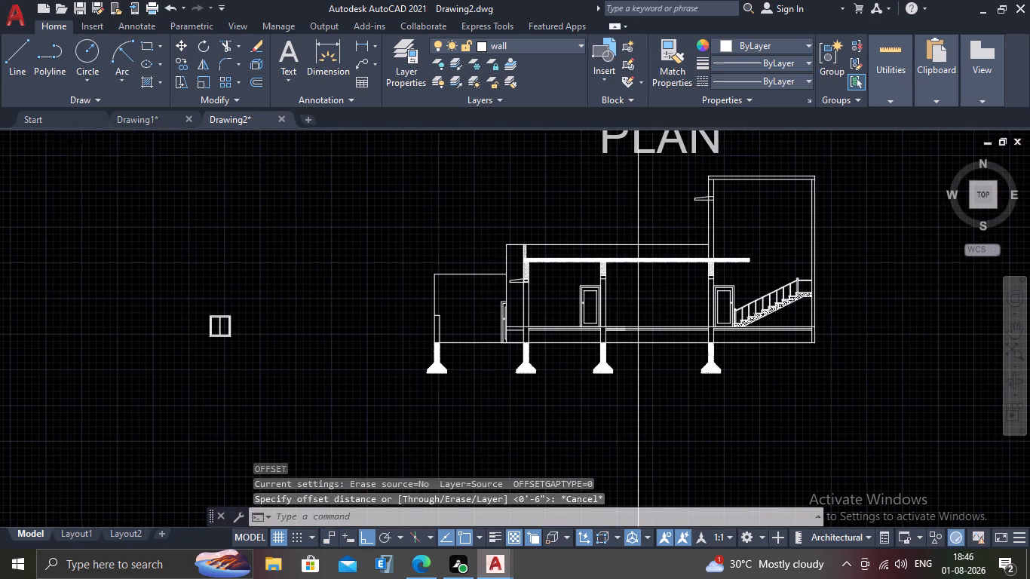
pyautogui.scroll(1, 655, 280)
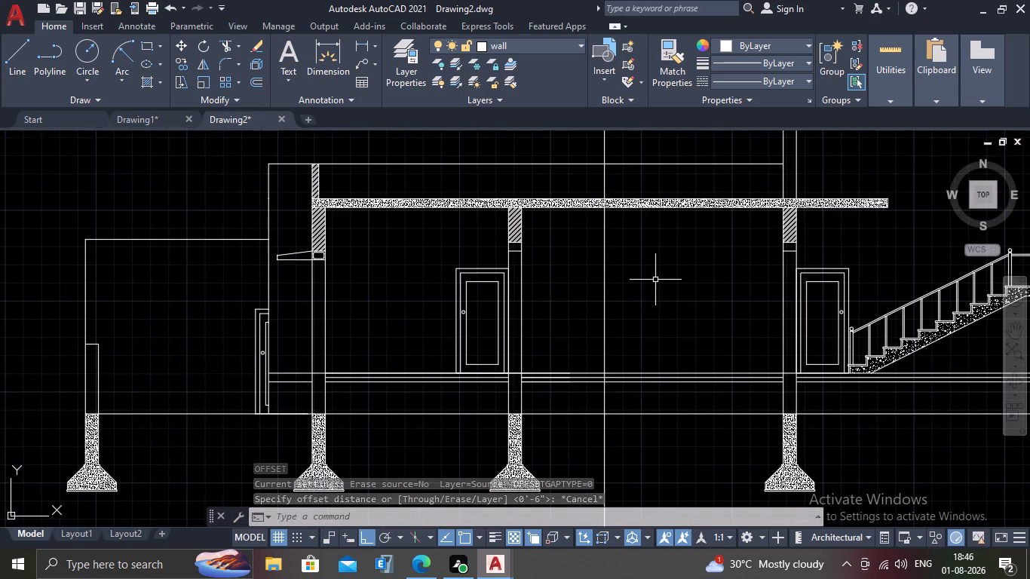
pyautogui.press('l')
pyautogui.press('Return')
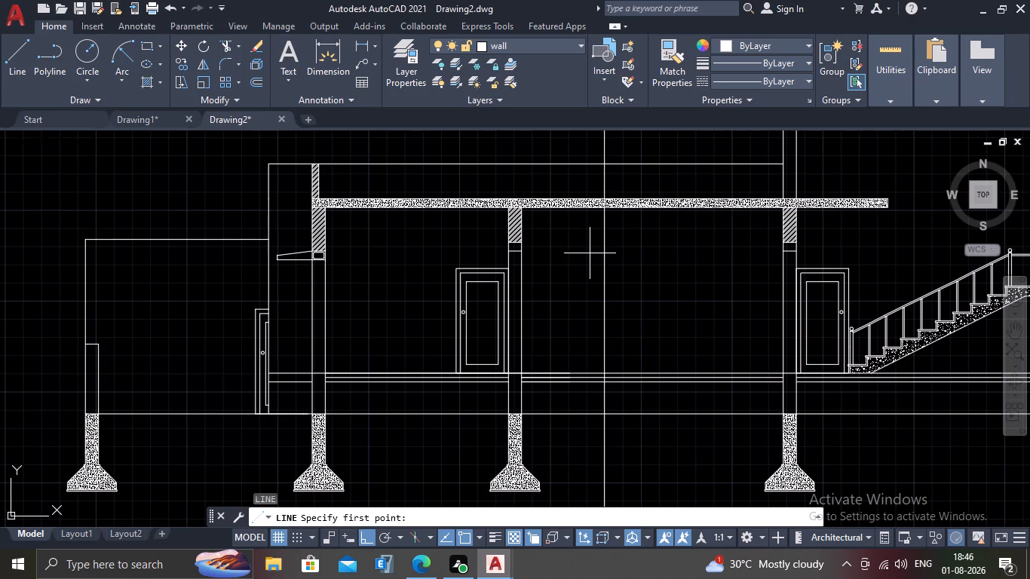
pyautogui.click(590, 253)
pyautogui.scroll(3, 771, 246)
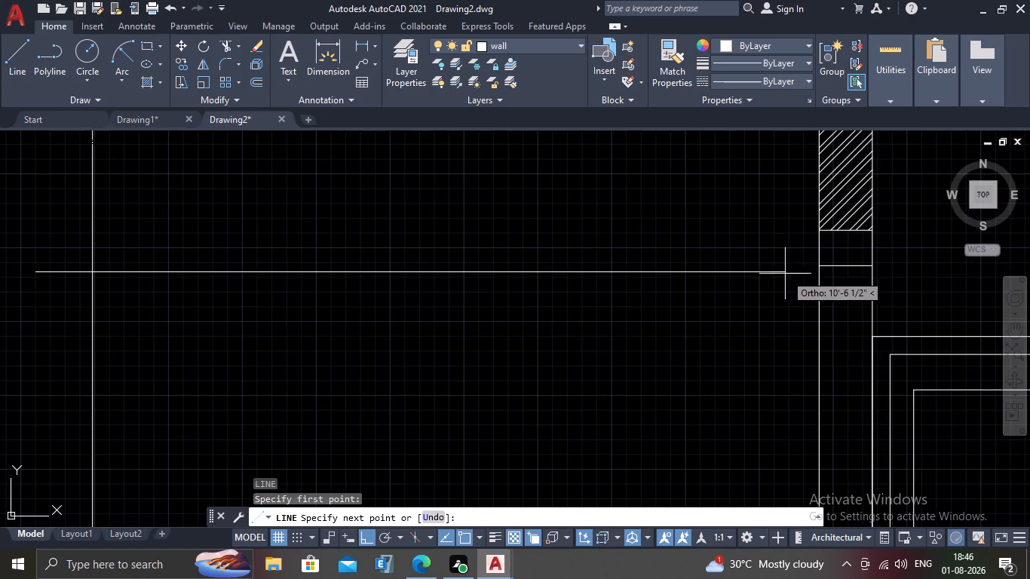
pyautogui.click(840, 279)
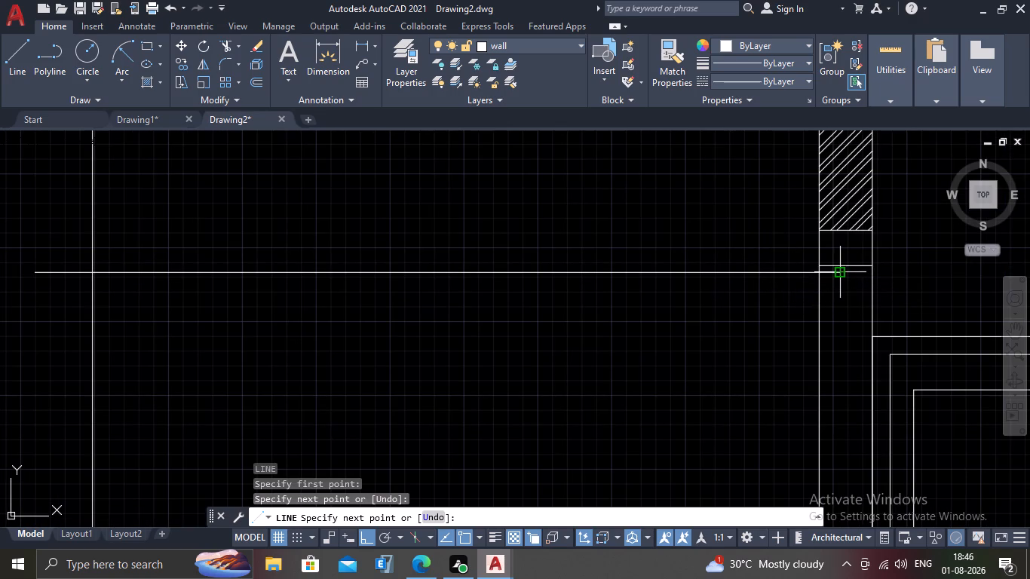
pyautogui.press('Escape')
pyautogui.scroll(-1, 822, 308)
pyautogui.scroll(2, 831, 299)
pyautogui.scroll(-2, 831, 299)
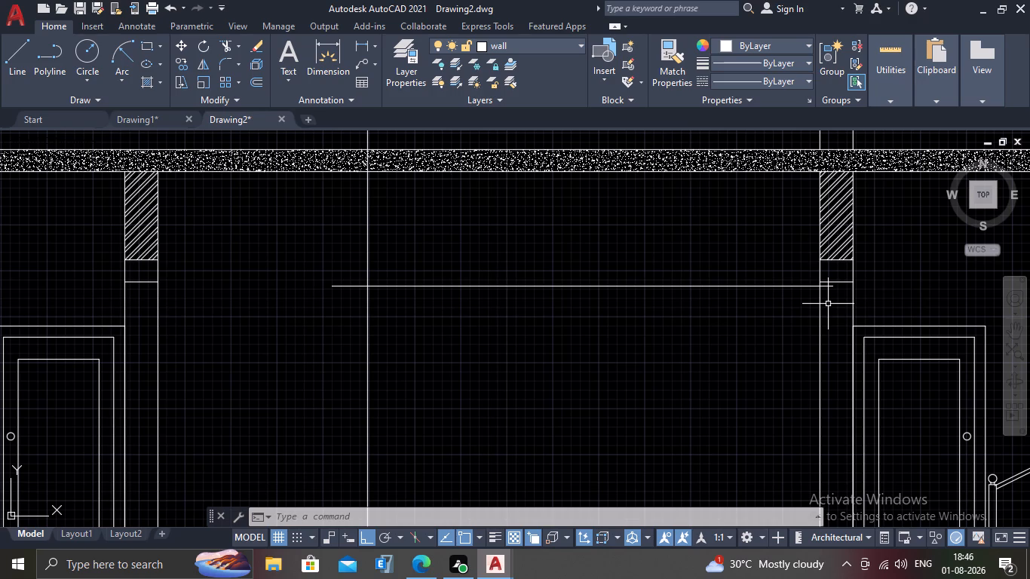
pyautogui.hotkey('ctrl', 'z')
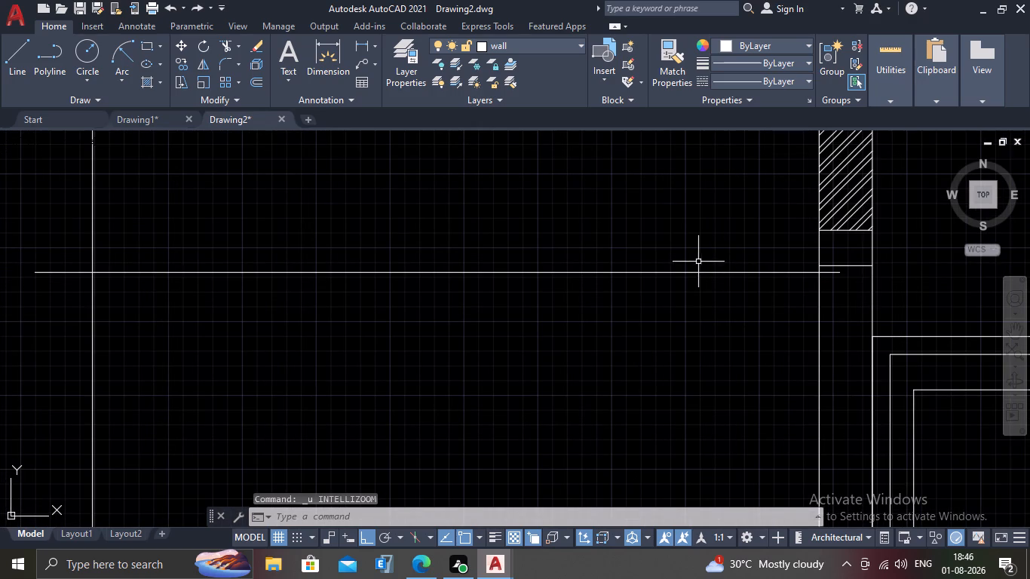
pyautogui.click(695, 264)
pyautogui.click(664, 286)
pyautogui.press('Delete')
# Draw a horizontal line at door-top level from inside the wall beside the stair-side door to just past the vertical construction line.
pyautogui.scroll(-1, 627, 321)
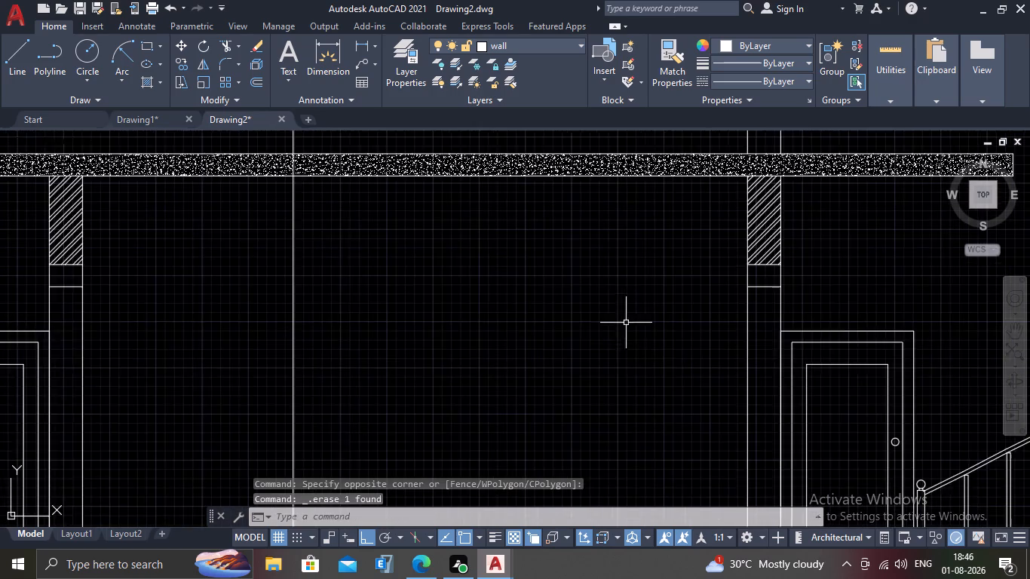
pyautogui.moveTo(624, 345); pyautogui.dragTo(777, 338, button='middle')
pyautogui.press('l')
pyautogui.press('Return')
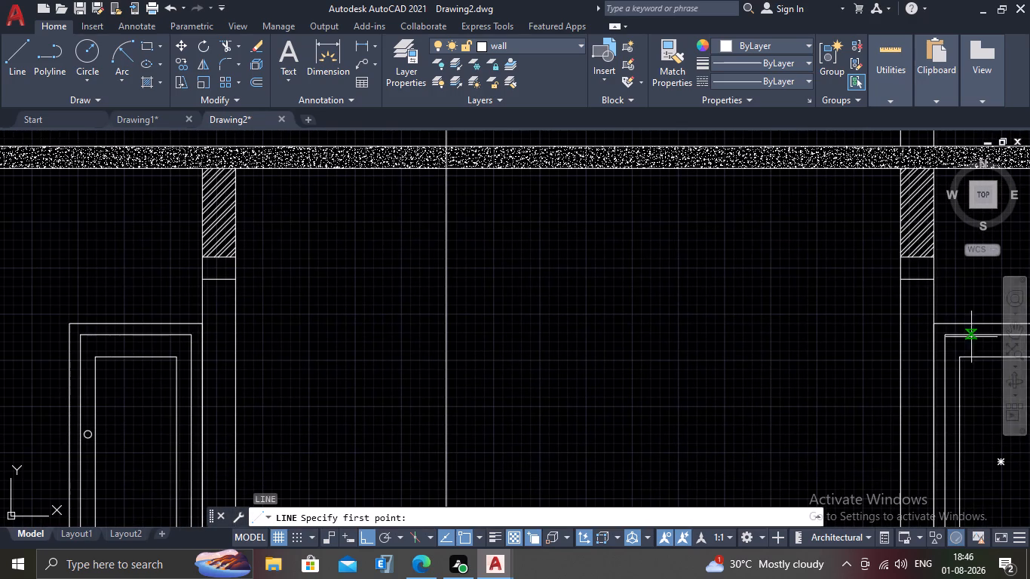
pyautogui.scroll(2, 901, 330)
pyautogui.click(918, 315)
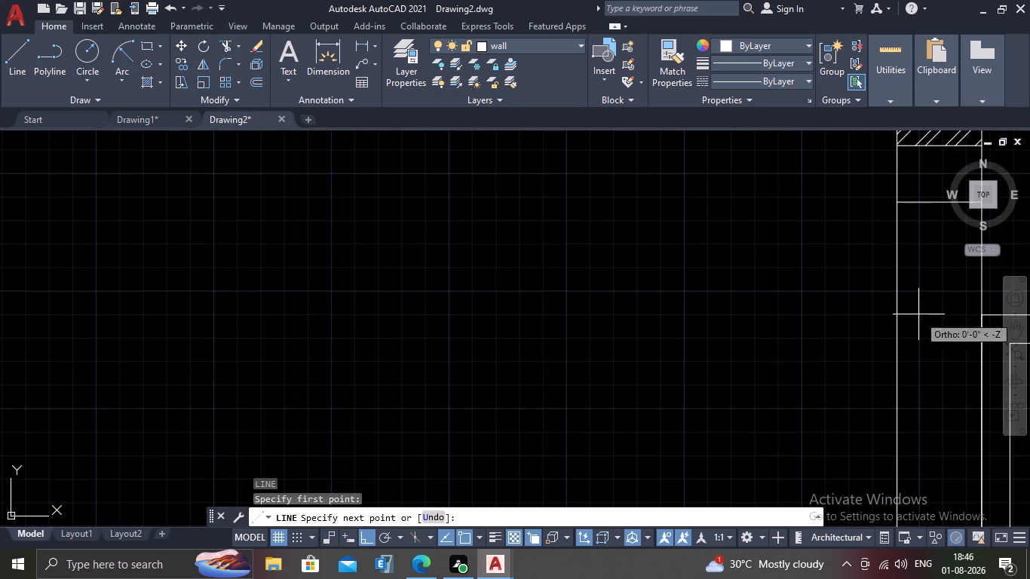
pyautogui.scroll(-2, 704, 299)
pyautogui.click(302, 302)
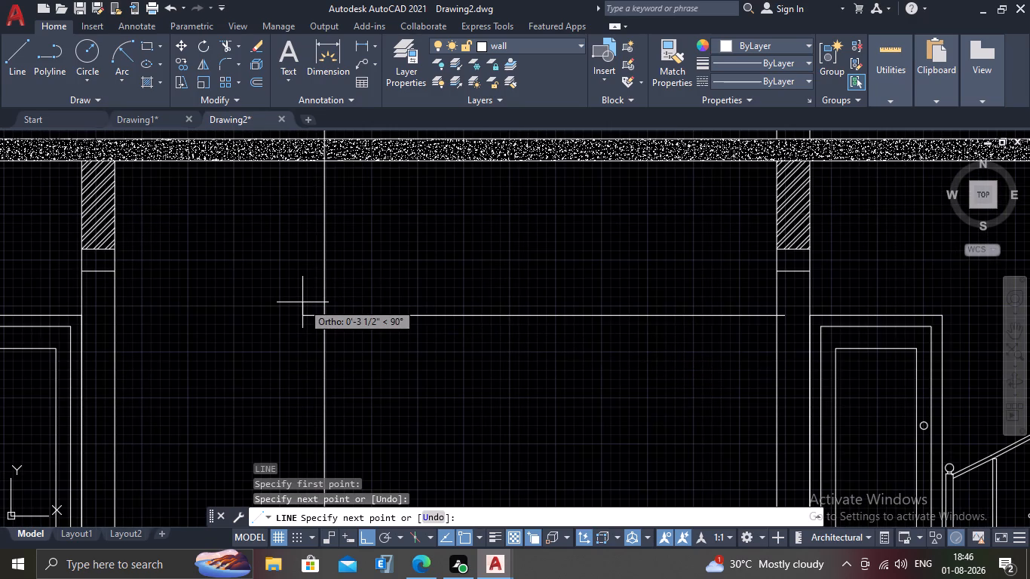
pyautogui.press('Escape')
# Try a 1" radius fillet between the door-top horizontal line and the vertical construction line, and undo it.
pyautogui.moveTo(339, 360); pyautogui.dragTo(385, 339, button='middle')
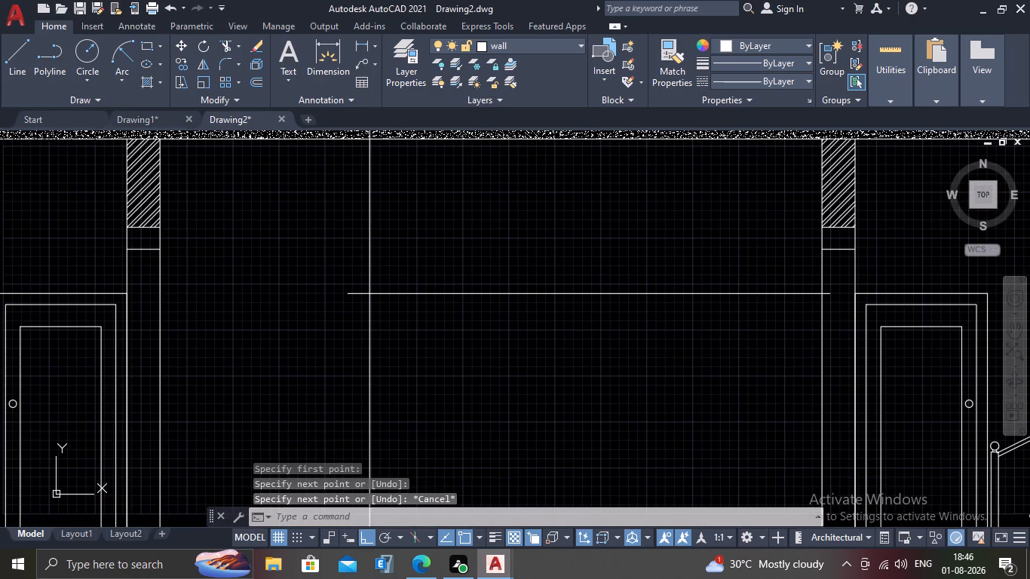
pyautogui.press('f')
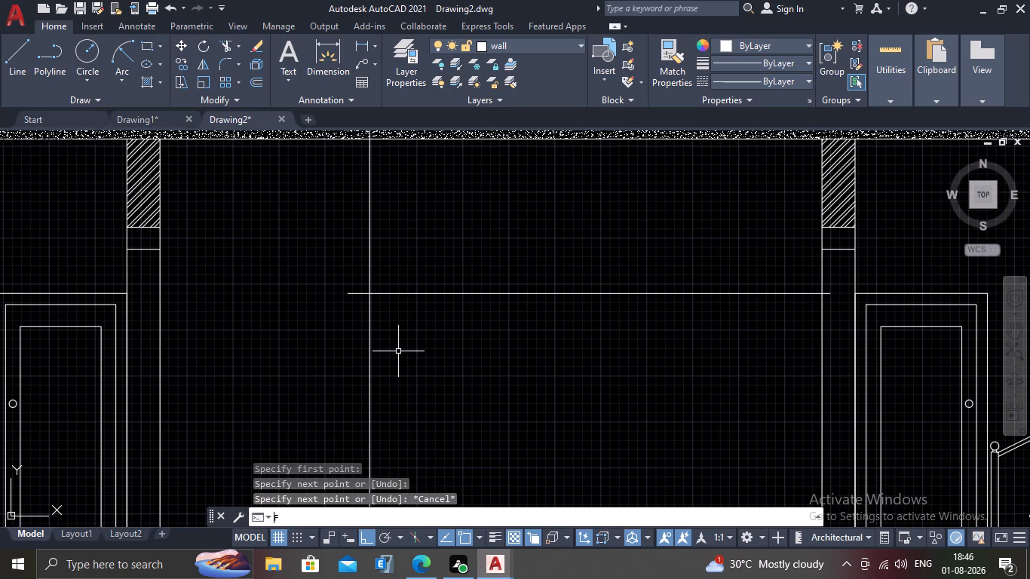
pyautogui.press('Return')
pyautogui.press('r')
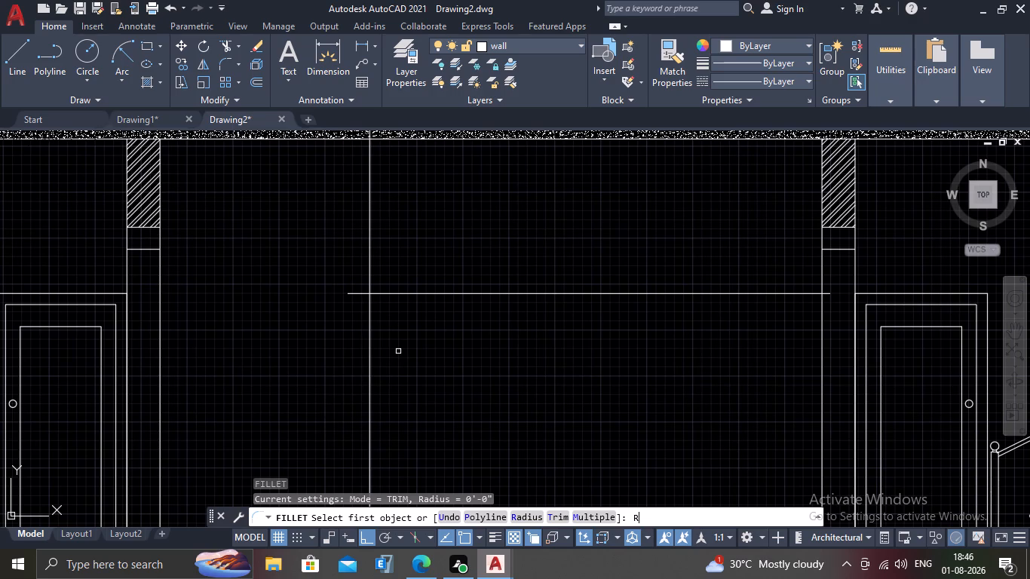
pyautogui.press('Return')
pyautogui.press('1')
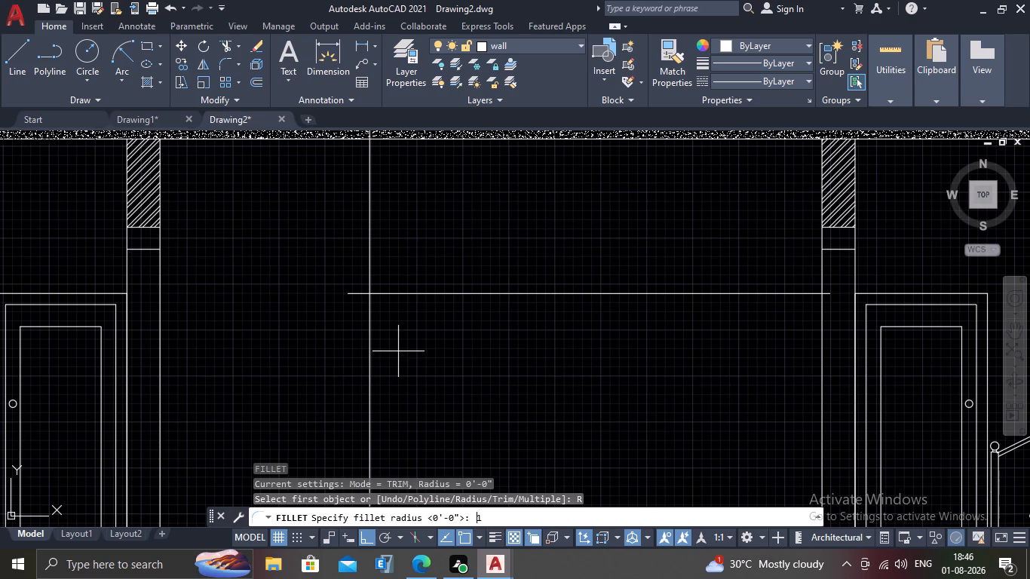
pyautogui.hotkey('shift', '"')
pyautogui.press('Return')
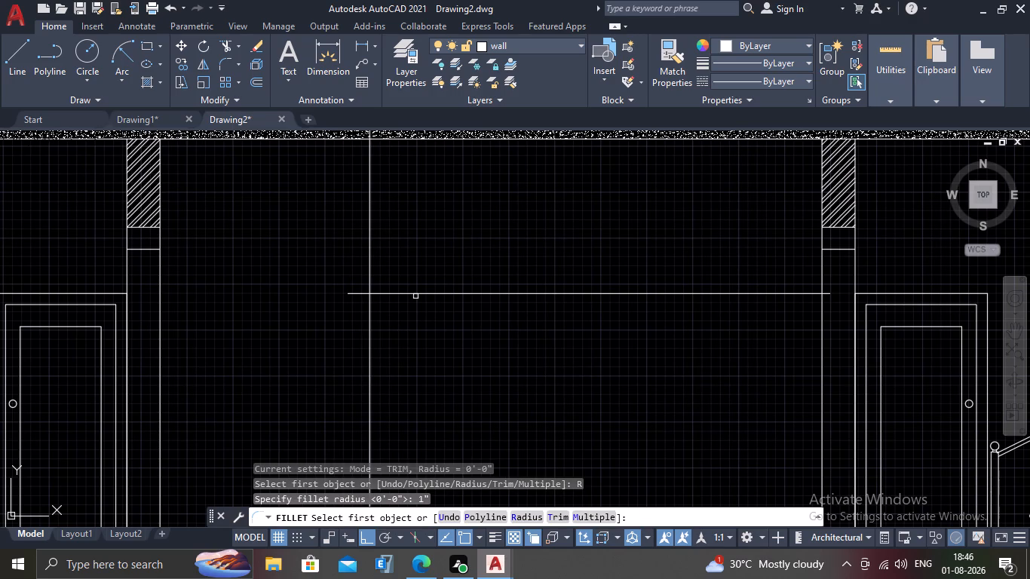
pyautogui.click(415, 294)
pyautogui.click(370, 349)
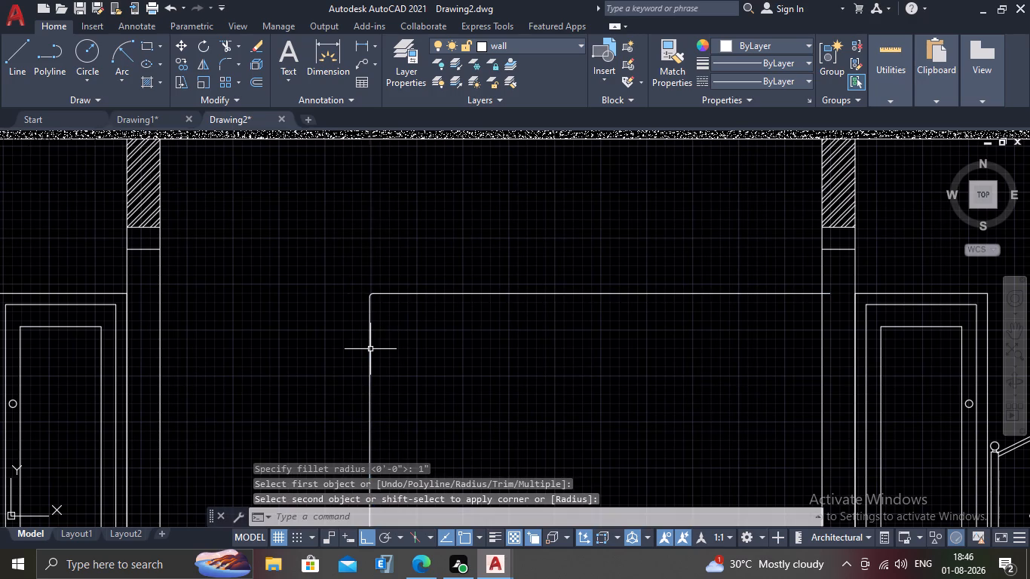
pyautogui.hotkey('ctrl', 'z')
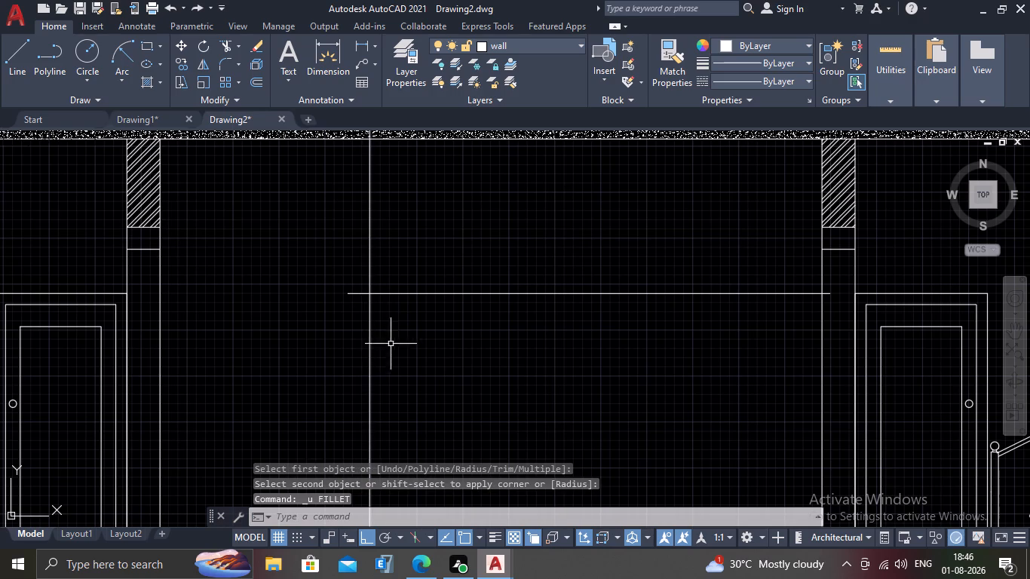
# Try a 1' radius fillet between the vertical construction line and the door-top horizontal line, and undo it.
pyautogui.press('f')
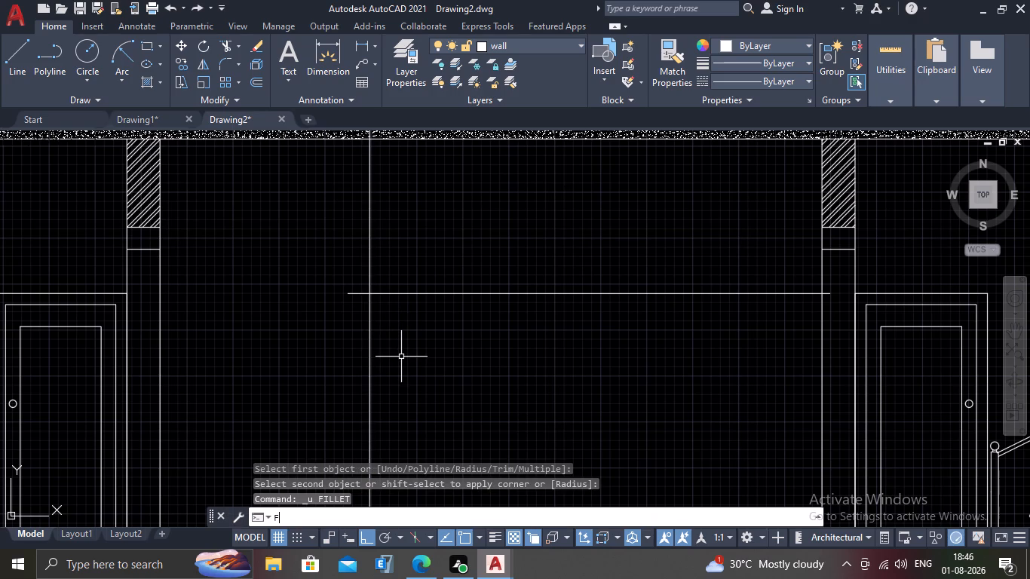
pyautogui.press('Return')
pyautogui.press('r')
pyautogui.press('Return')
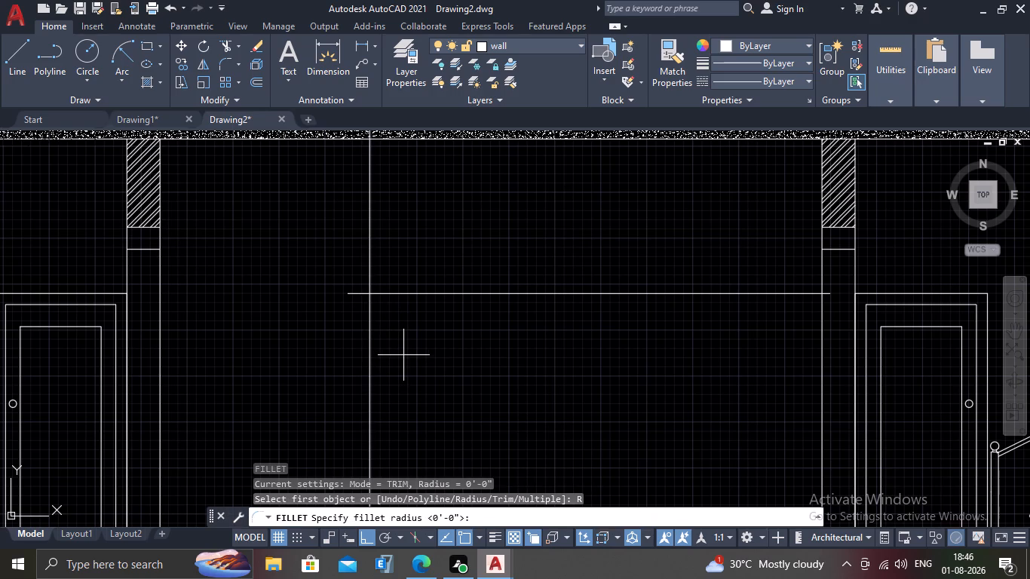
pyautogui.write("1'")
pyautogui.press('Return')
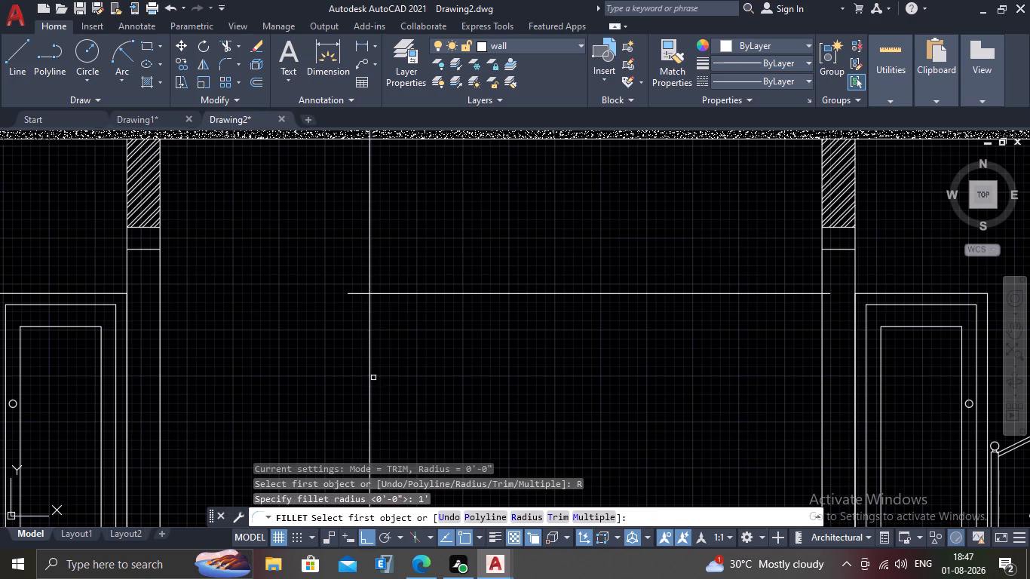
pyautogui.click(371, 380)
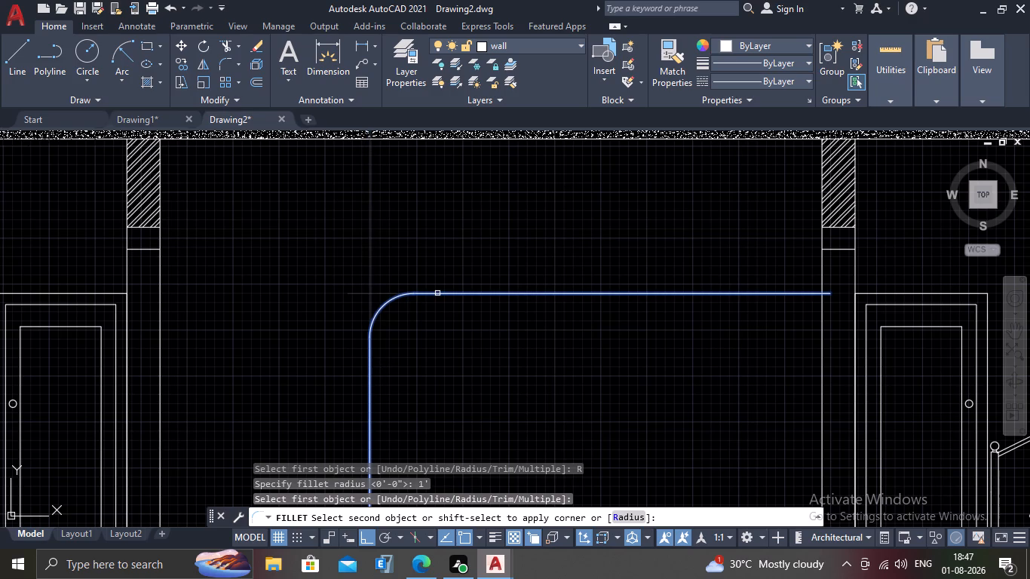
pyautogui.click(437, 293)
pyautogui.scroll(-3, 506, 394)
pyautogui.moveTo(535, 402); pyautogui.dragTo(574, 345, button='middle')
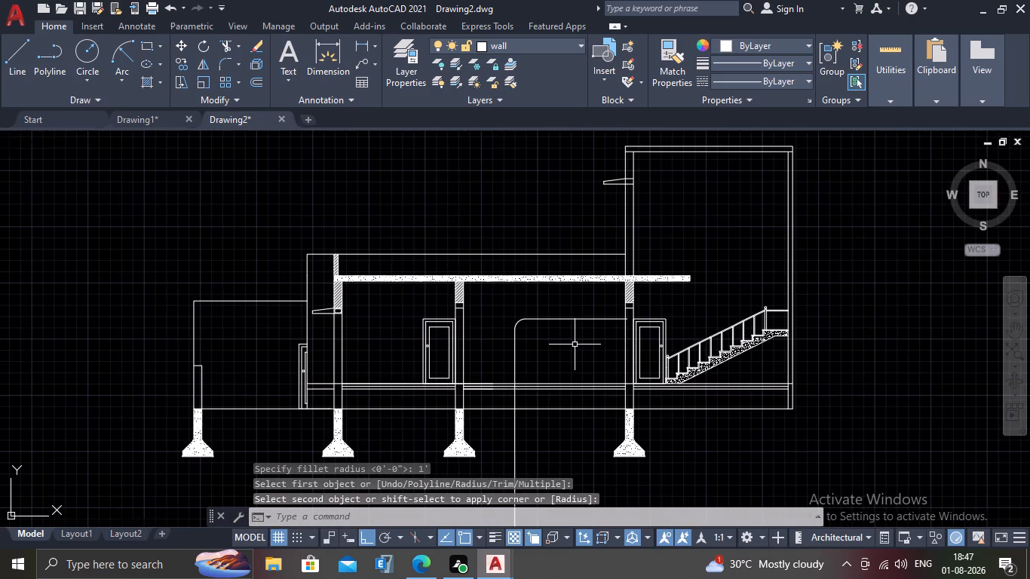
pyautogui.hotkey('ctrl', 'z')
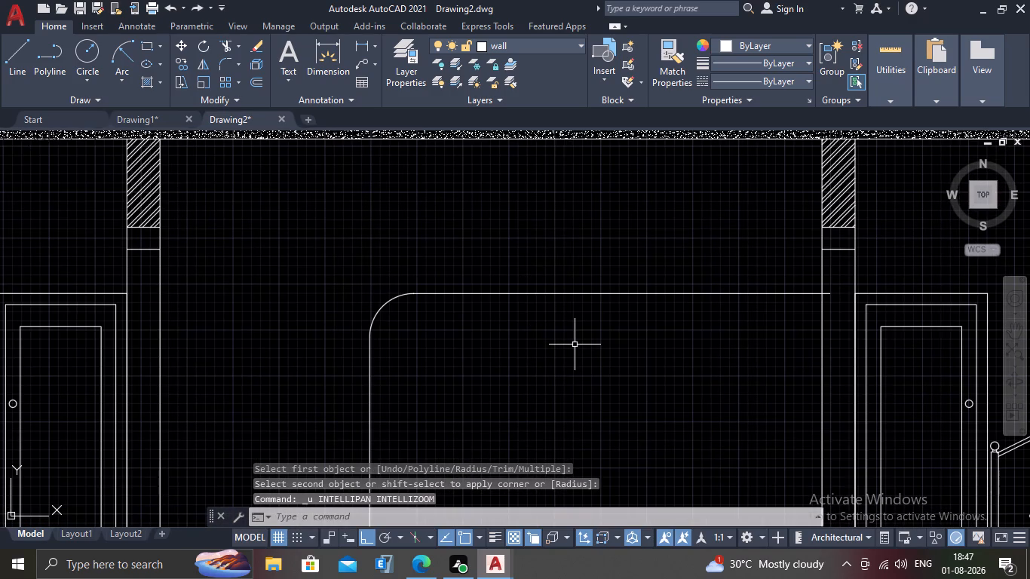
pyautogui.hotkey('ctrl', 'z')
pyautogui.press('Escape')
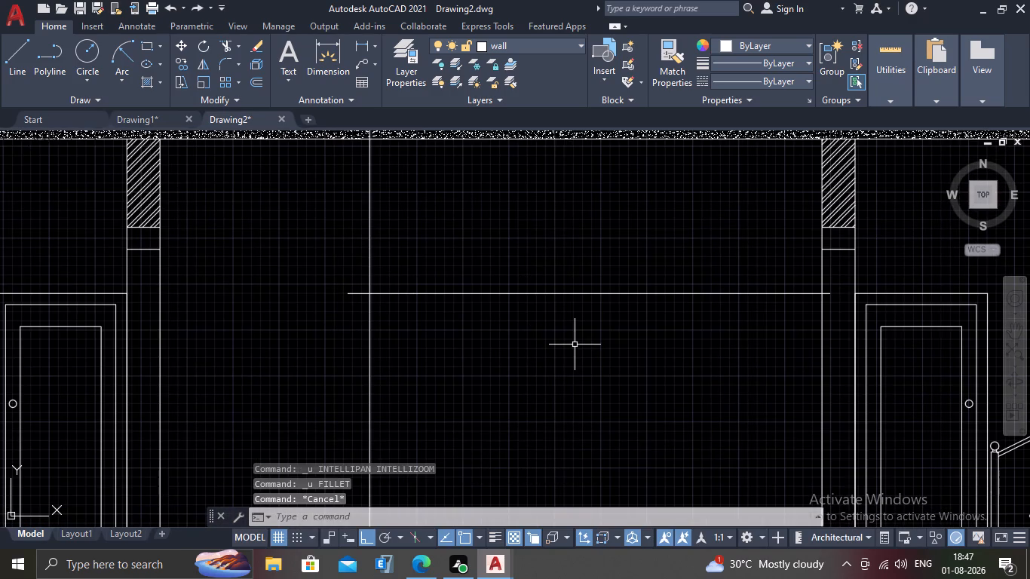
# Fillet the vertical construction line and the door-top horizontal line with a 2' radius to round the opening's upper corner.
pyautogui.press('f')
pyautogui.press('Return')
pyautogui.press('r')
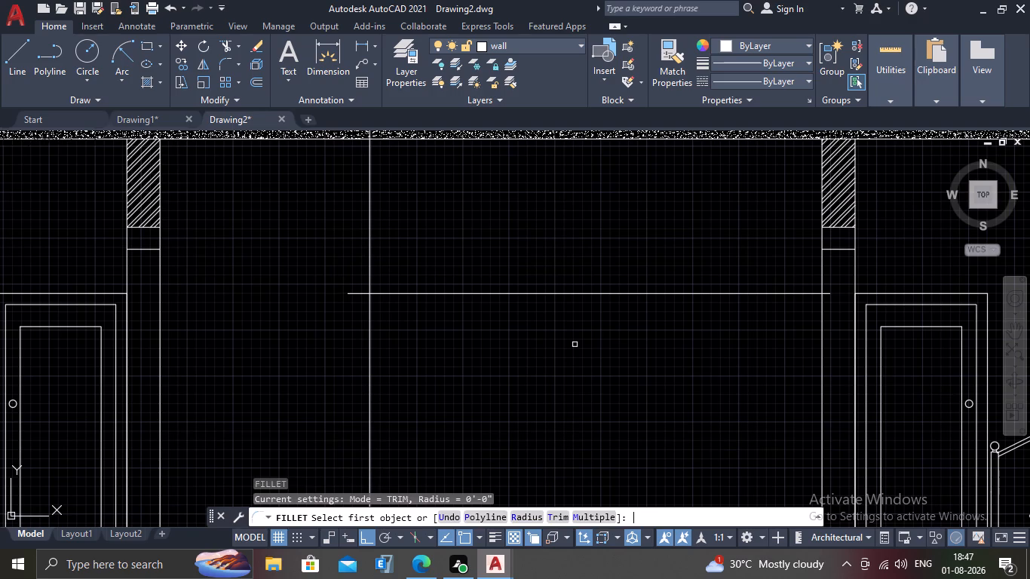
pyautogui.press('Return')
pyautogui.write("2'")
pyautogui.press('Return')
pyautogui.click(371, 360)
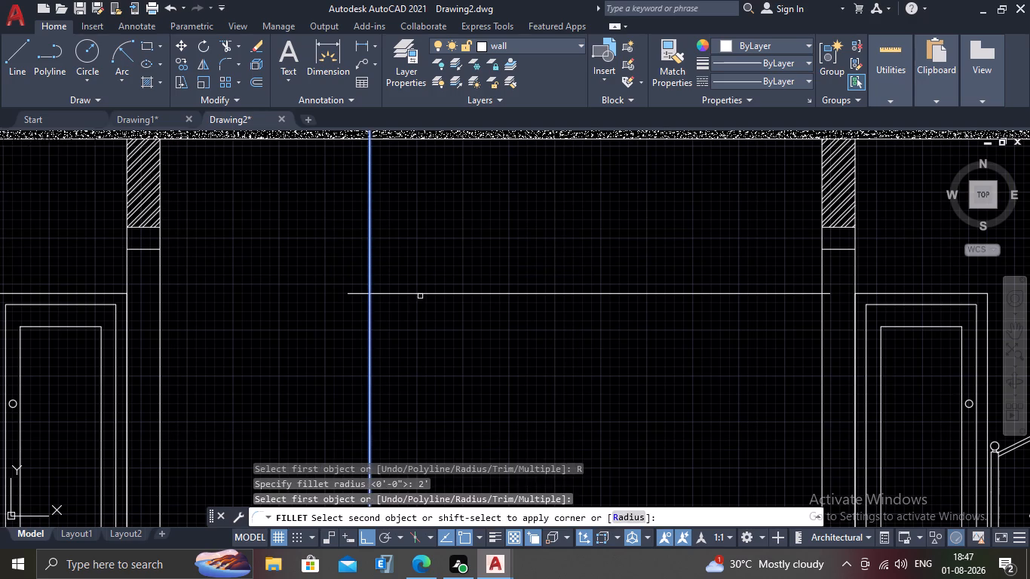
pyautogui.click(422, 295)
pyautogui.scroll(-2, 421, 400)
pyautogui.moveTo(533, 435); pyautogui.dragTo(553, 403, button='middle')
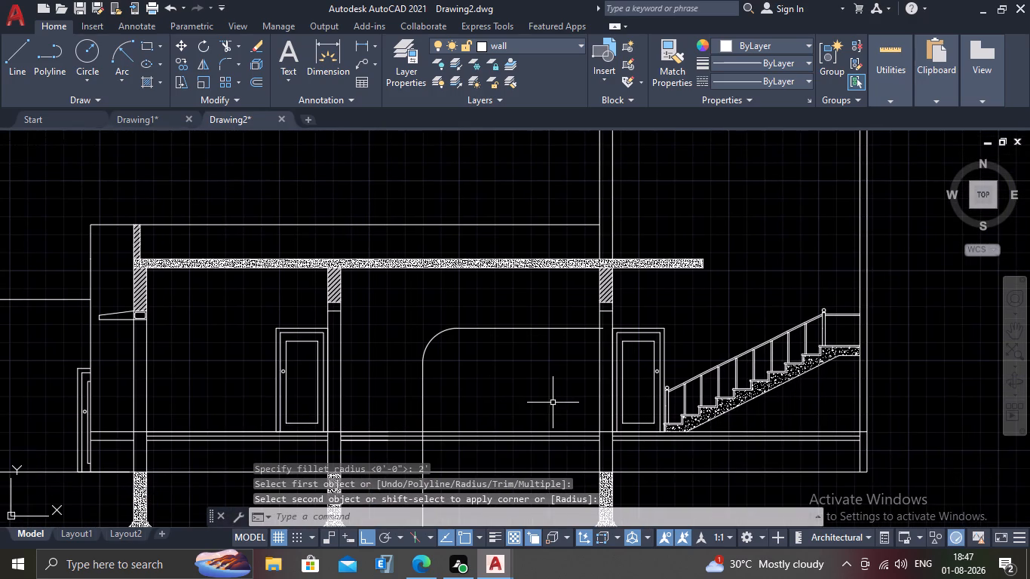
pyautogui.press('Escape')
# Trim the end of the opening's top line that projects into the wall beside the stair-side door.
pyautogui.scroll(3, 616, 332)
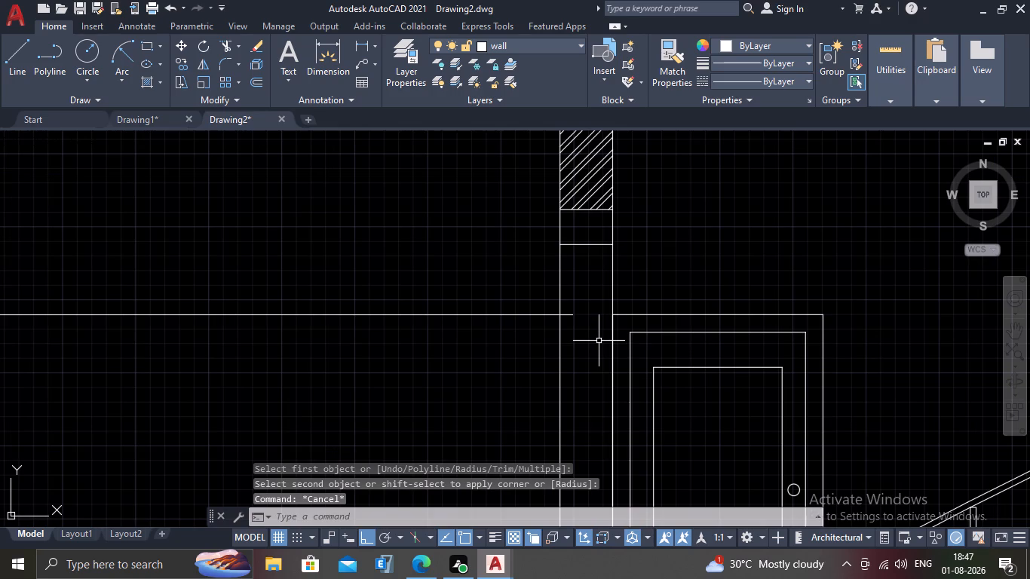
pyautogui.write('TR')
pyautogui.press('Return')
pyautogui.scroll(1, 564, 294)
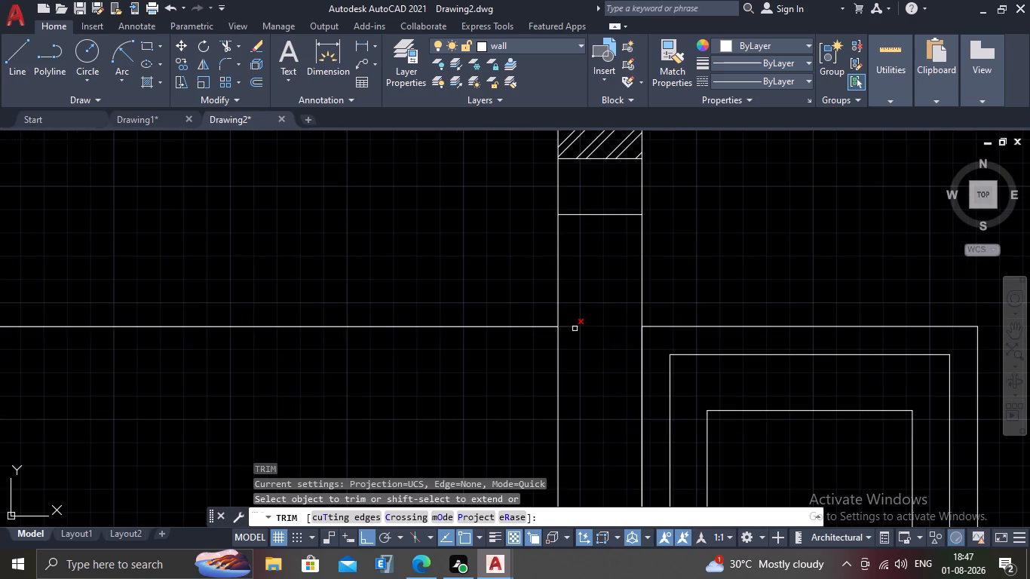
pyautogui.click(575, 329)
pyautogui.press('Escape')
# Trim the opening's vertical line just below the floor line of the section.
pyautogui.scroll(-2, 577, 331)
pyautogui.moveTo(496, 409); pyautogui.dragTo(625, 307, button='middle')
pyautogui.scroll(-3, 614, 313)
pyautogui.moveTo(527, 430); pyautogui.dragTo(575, 342, button='middle')
pyautogui.scroll(1, 569, 355)
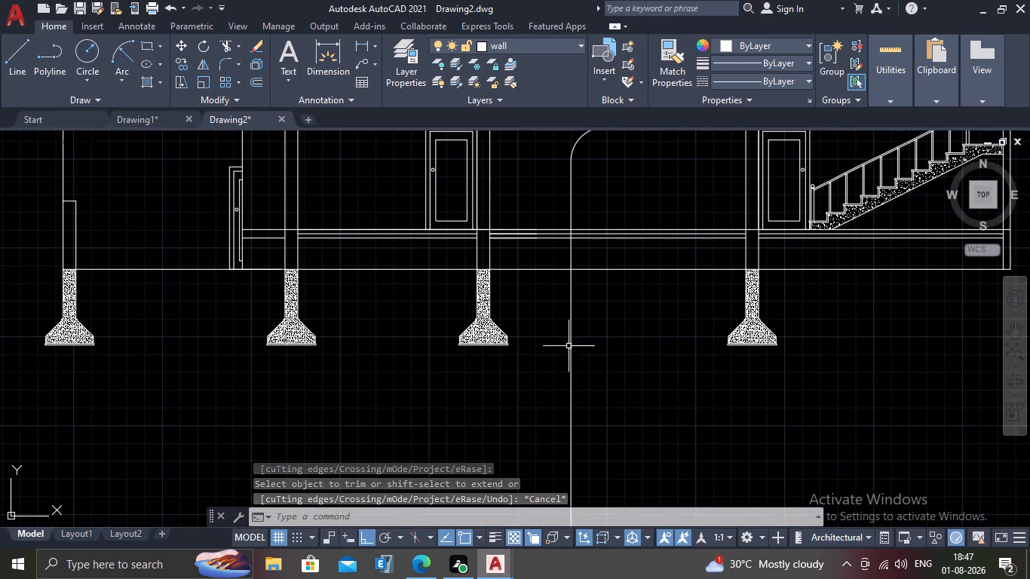
pyautogui.press('Escape')
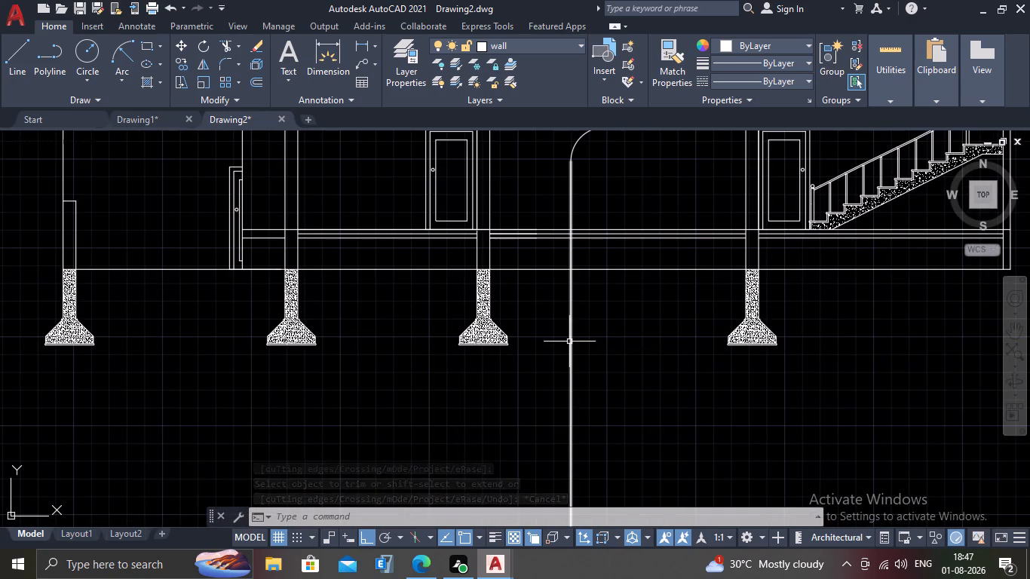
pyautogui.write('TR')
pyautogui.press('Return')
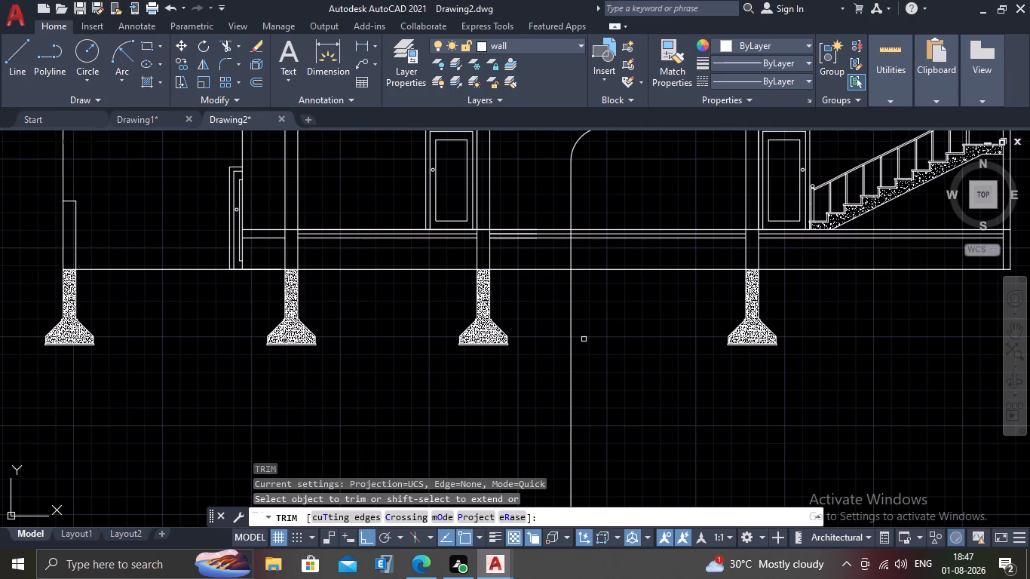
pyautogui.scroll(1, 591, 252)
pyautogui.moveTo(591, 252); pyautogui.dragTo(593, 344, button='middle')
pyautogui.scroll(2, 558, 297)
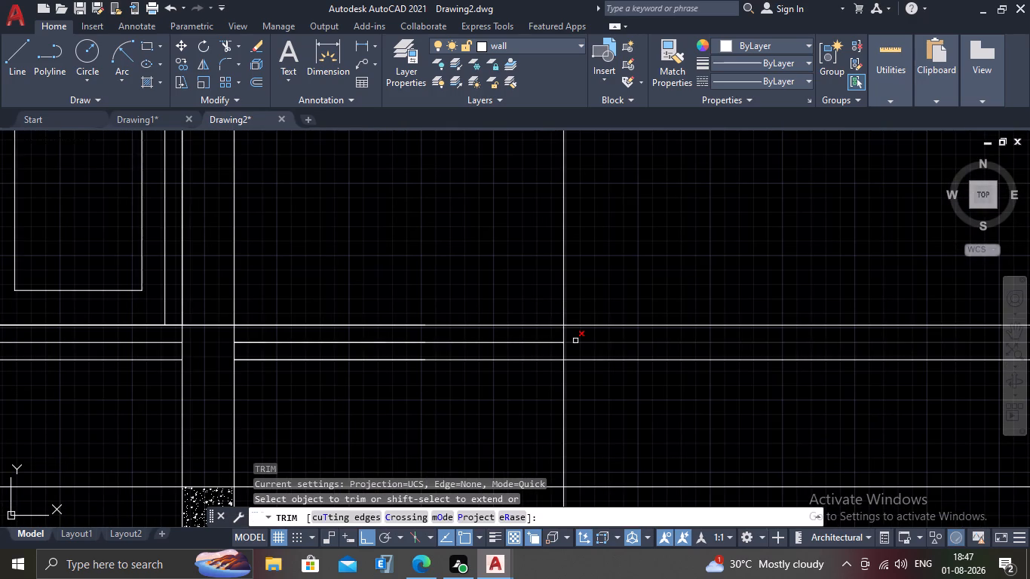
pyautogui.click(563, 335)
pyautogui.press('Escape')
# Delete the leftover part of the vertical construction line below the floor, between the footings.
pyautogui.scroll(-2, 566, 381)
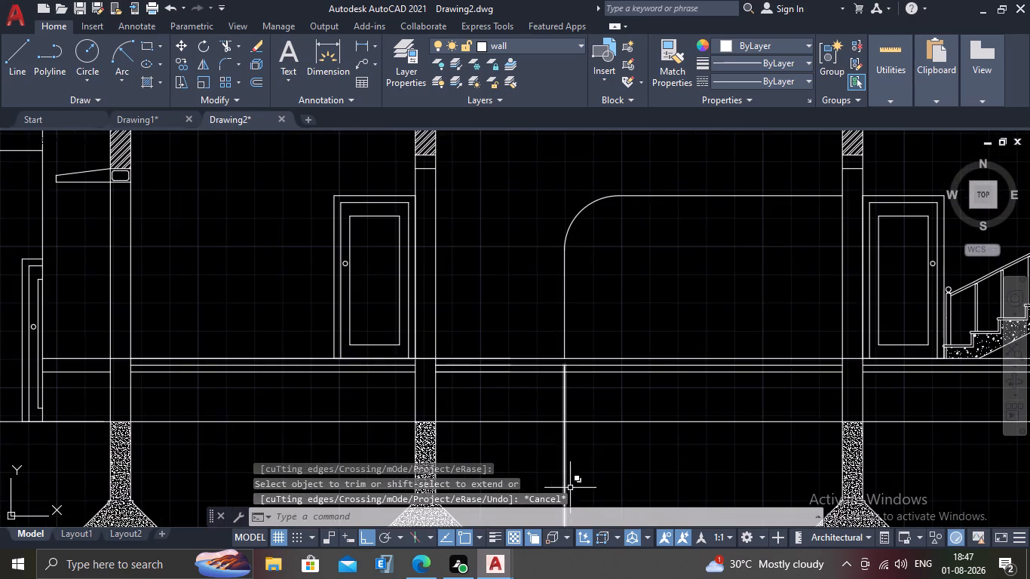
pyautogui.moveTo(572, 498); pyautogui.dragTo(614, 368, button='middle')
pyautogui.click(639, 354)
pyautogui.click(587, 380)
pyautogui.press('Delete')
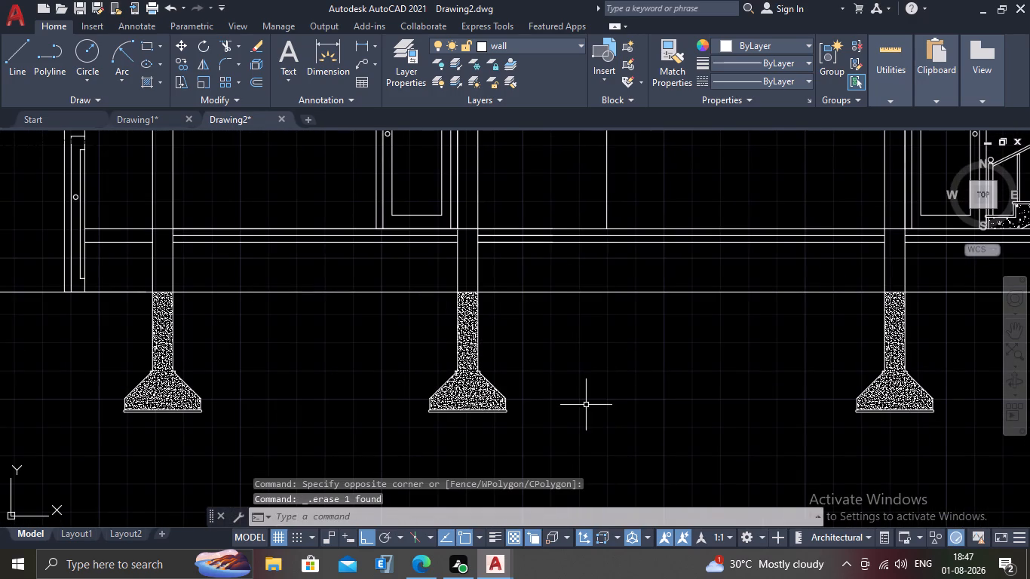
# Examine the rounded opening in the section, the spare window nearby and the section's overall position below the plan.
pyautogui.scroll(-2, 586, 405)
pyautogui.moveTo(593, 410); pyautogui.dragTo(630, 401, button='middle')
pyautogui.scroll(1, 677, 345)
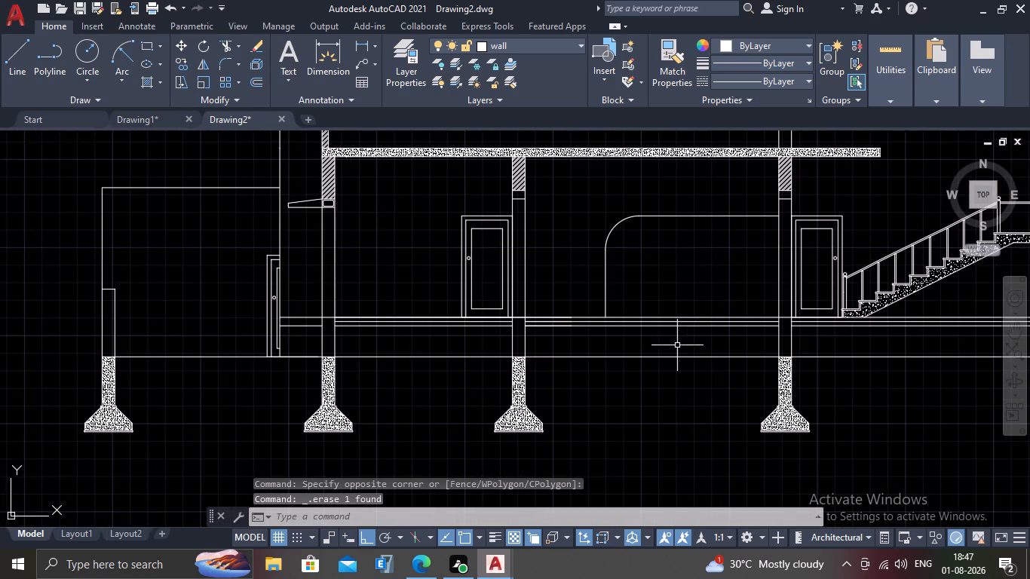
pyautogui.moveTo(665, 273); pyautogui.dragTo(633, 360, button='middle')
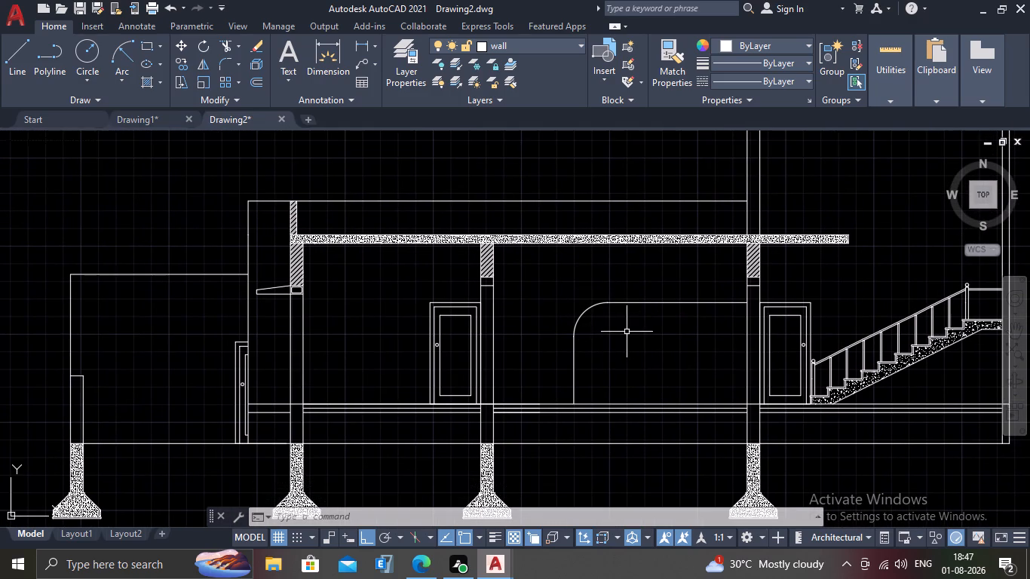
pyautogui.moveTo(605, 341); pyautogui.dragTo(579, 353, button='middle')
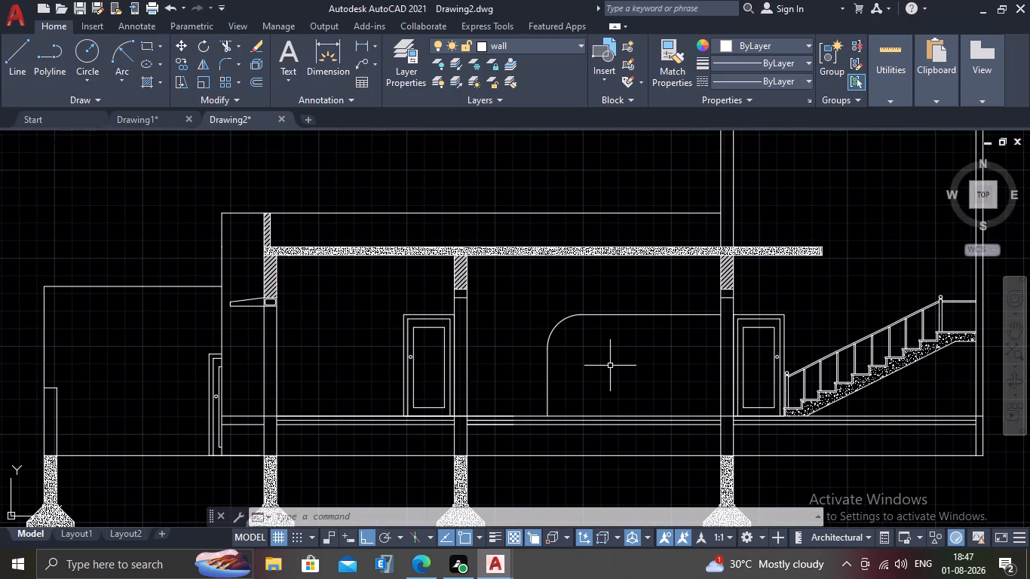
pyautogui.scroll(-2, 563, 379)
pyautogui.moveTo(177, 394); pyautogui.dragTo(297, 354, button='middle')
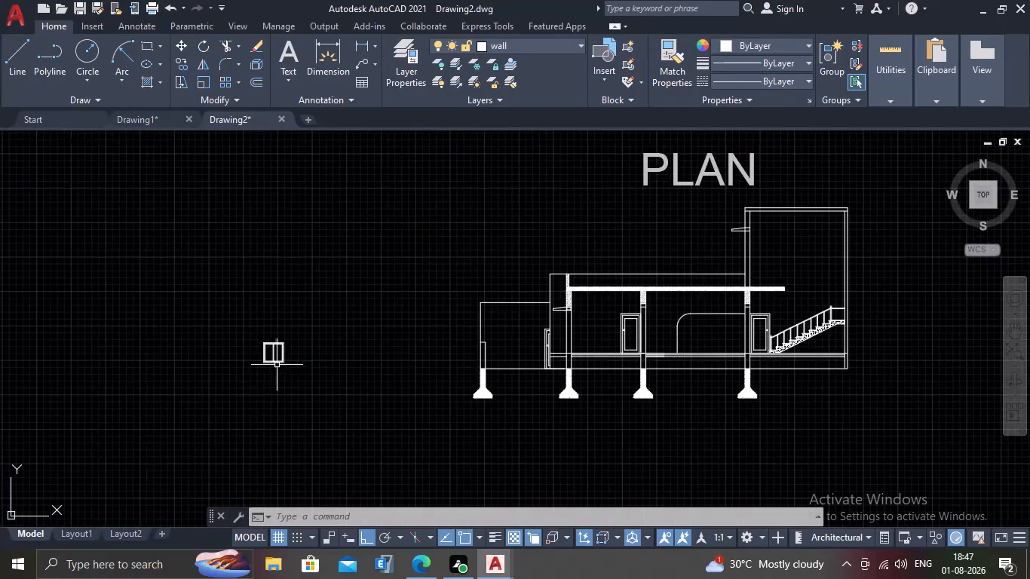
pyautogui.scroll(1, 276, 366)
pyautogui.scroll(-2, 287, 354)
pyautogui.moveTo(527, 252); pyautogui.dragTo(460, 358, button='middle')
pyautogui.scroll(-1, 464, 312)
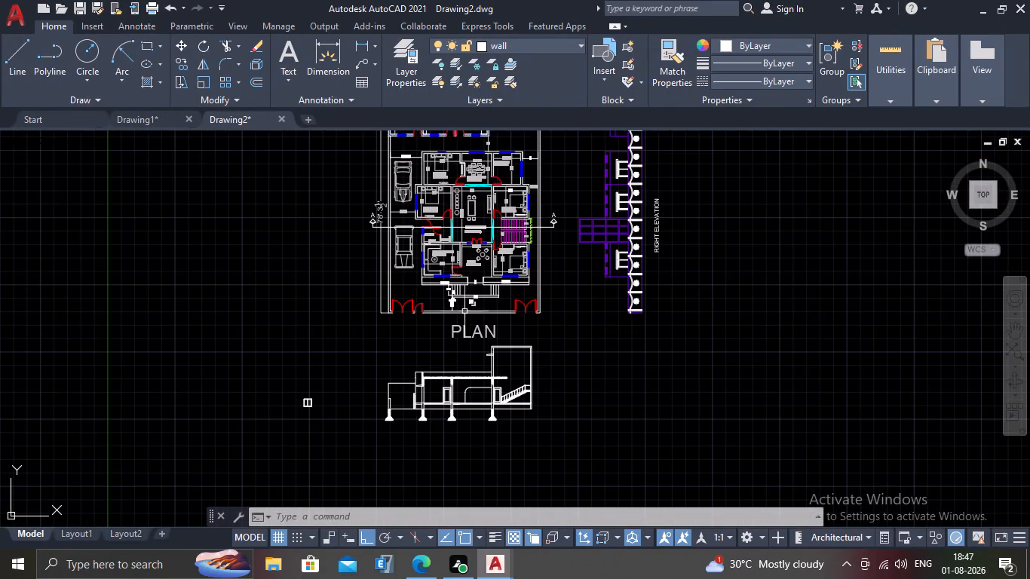
# Draw vertical construction lines through both ends of the dinner room's outer-wall window in the plan.
pyautogui.moveTo(474, 198); pyautogui.dragTo(474, 247, button='middle')
pyautogui.scroll(1, 465, 231)
pyautogui.moveTo(494, 217); pyautogui.dragTo(486, 262, button='middle')
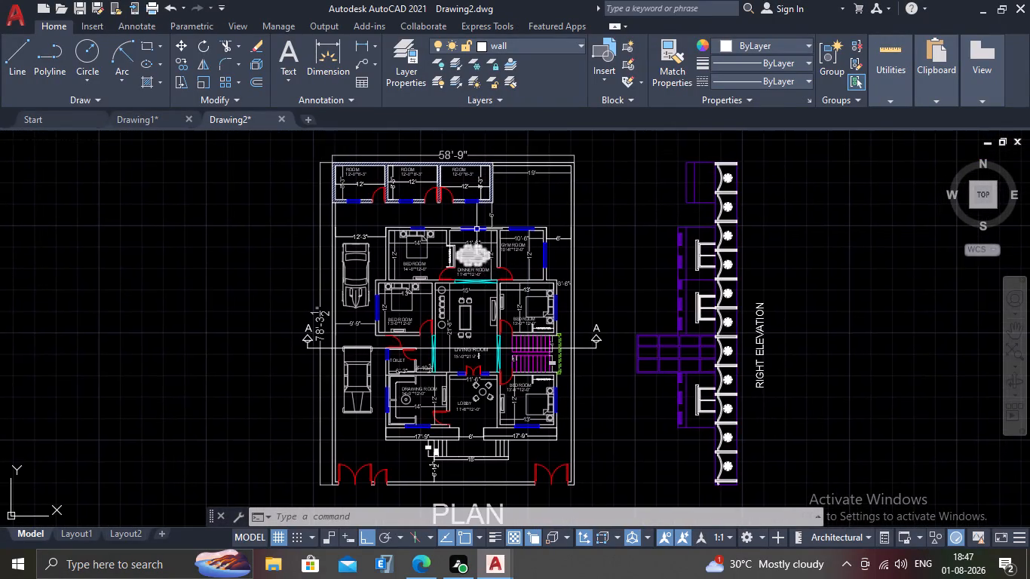
pyautogui.scroll(4, 474, 219)
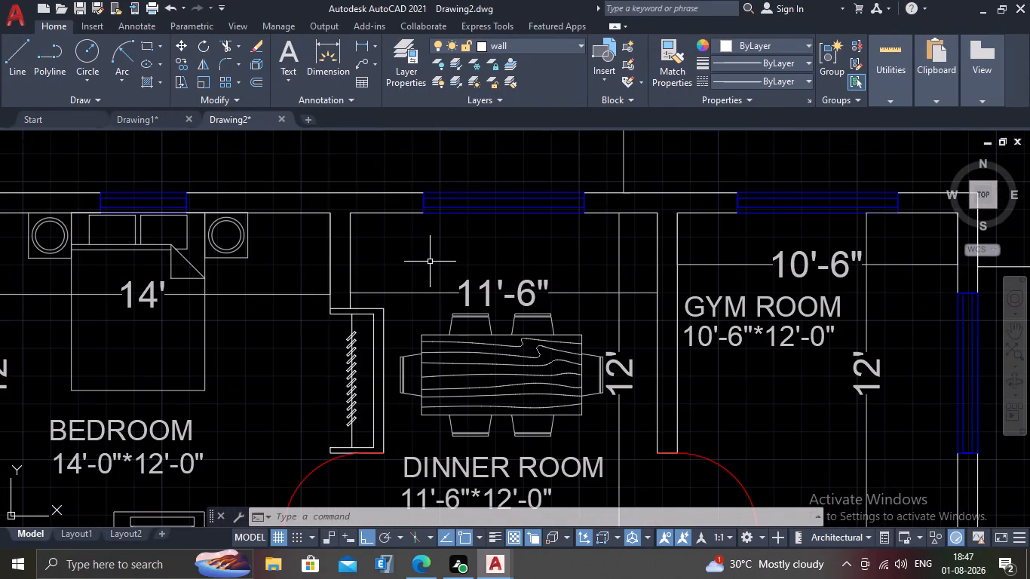
pyautogui.write('XL')
pyautogui.press('Return')
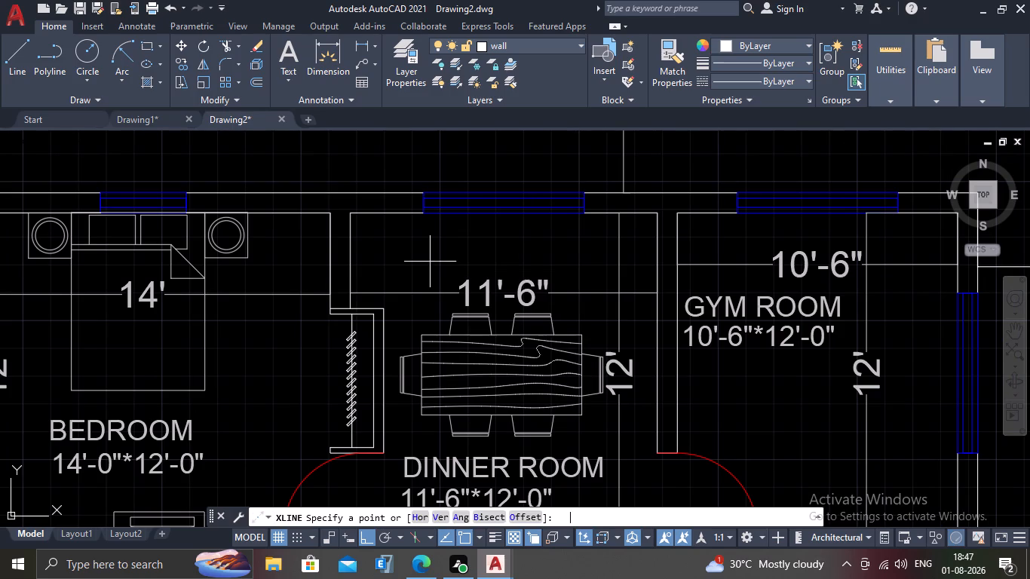
pyautogui.press('v')
pyautogui.press('Return')
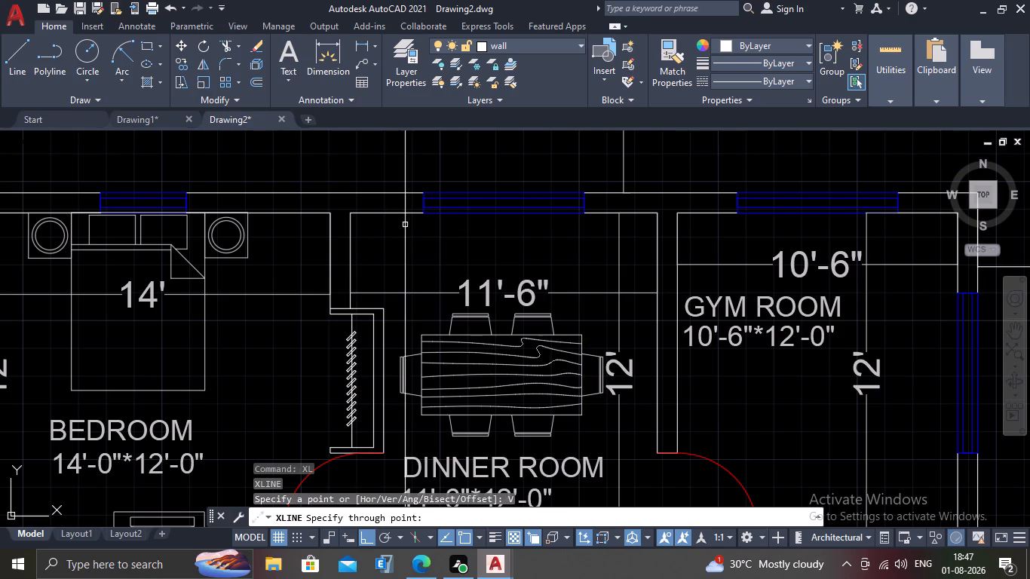
pyautogui.scroll(1, 404, 225)
pyautogui.moveTo(448, 202); pyautogui.dragTo(383, 308, button='middle')
pyautogui.scroll(3, 375, 296)
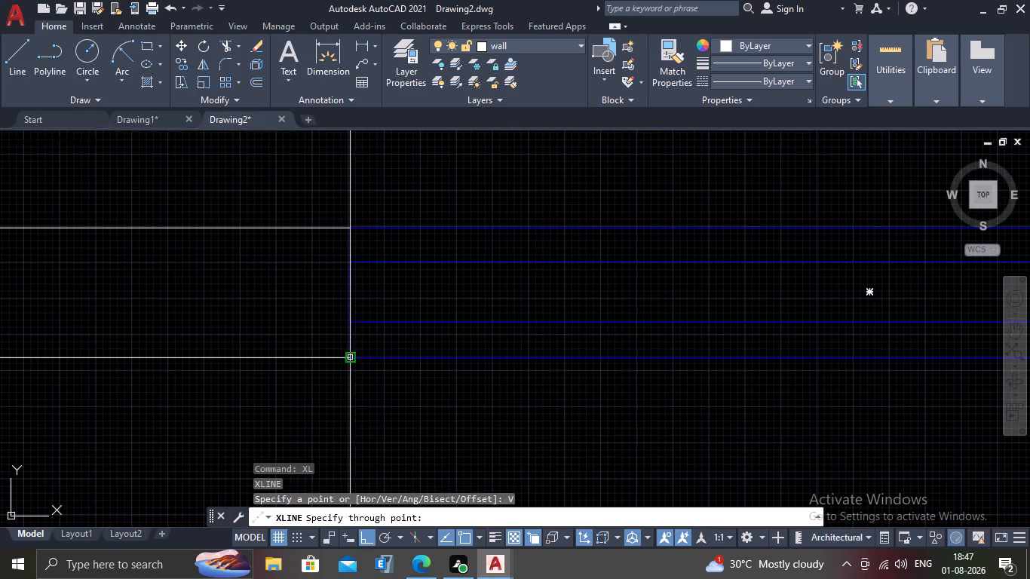
pyautogui.click(354, 360)
pyautogui.scroll(-3, 412, 361)
pyautogui.scroll(2, 664, 381)
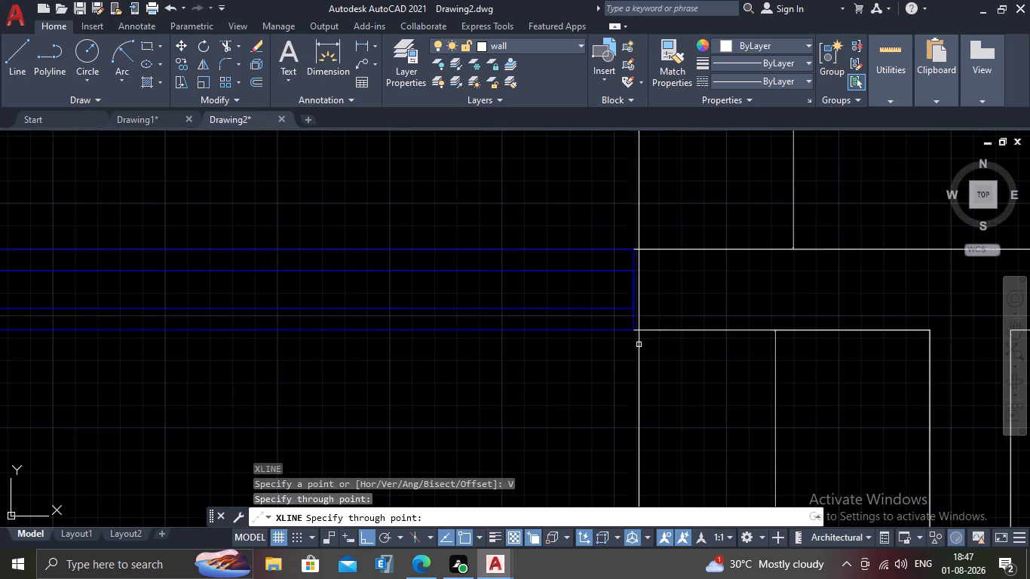
pyautogui.click(634, 330)
pyautogui.press('Escape')
# Move the spare window horizontally into the section, between the two new vertical construction lines.
pyautogui.scroll(-3, 634, 330)
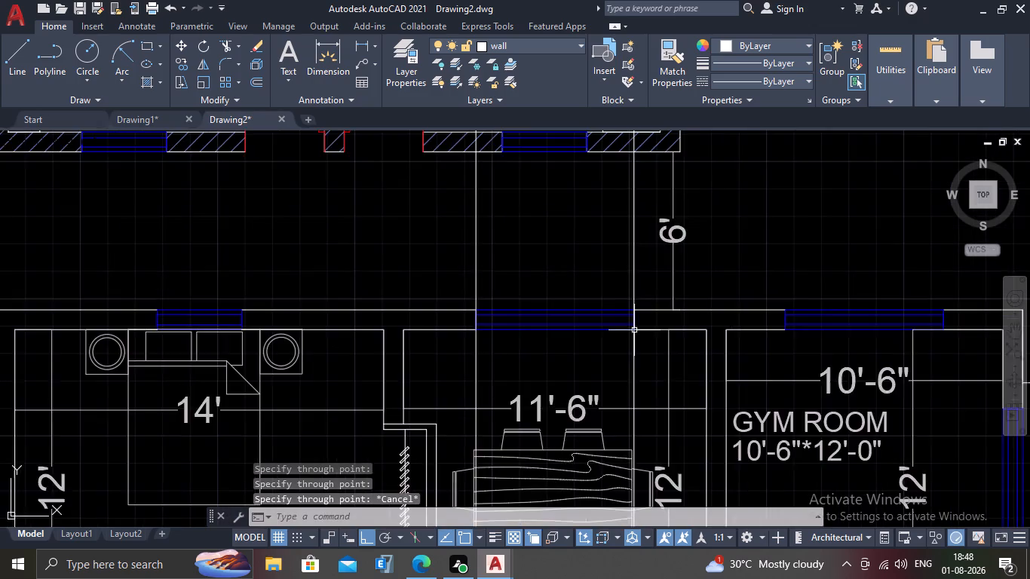
pyautogui.scroll(-5, 634, 330)
pyautogui.moveTo(649, 396); pyautogui.dragTo(627, 207, button='middle')
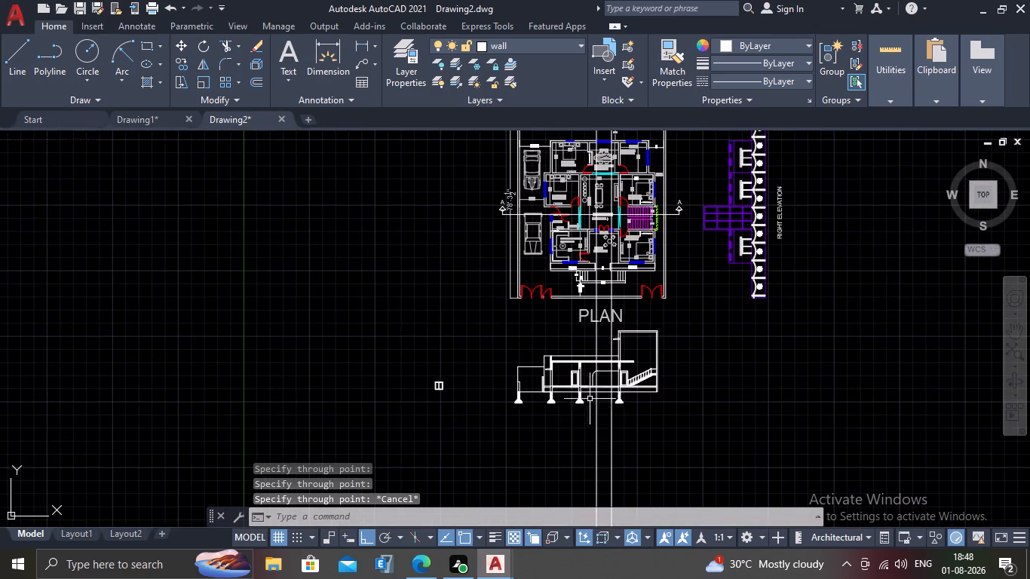
pyautogui.scroll(2, 587, 403)
pyautogui.moveTo(587, 408); pyautogui.dragTo(587, 353, button='middle')
pyautogui.scroll(2, 253, 285)
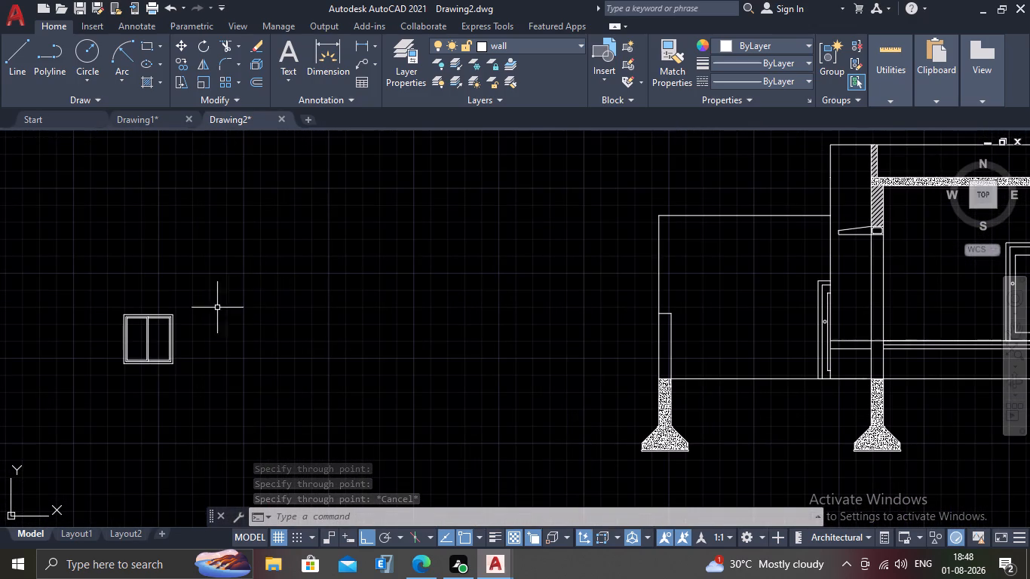
pyautogui.click(211, 297)
pyautogui.click(70, 406)
pyautogui.scroll(2, 106, 387)
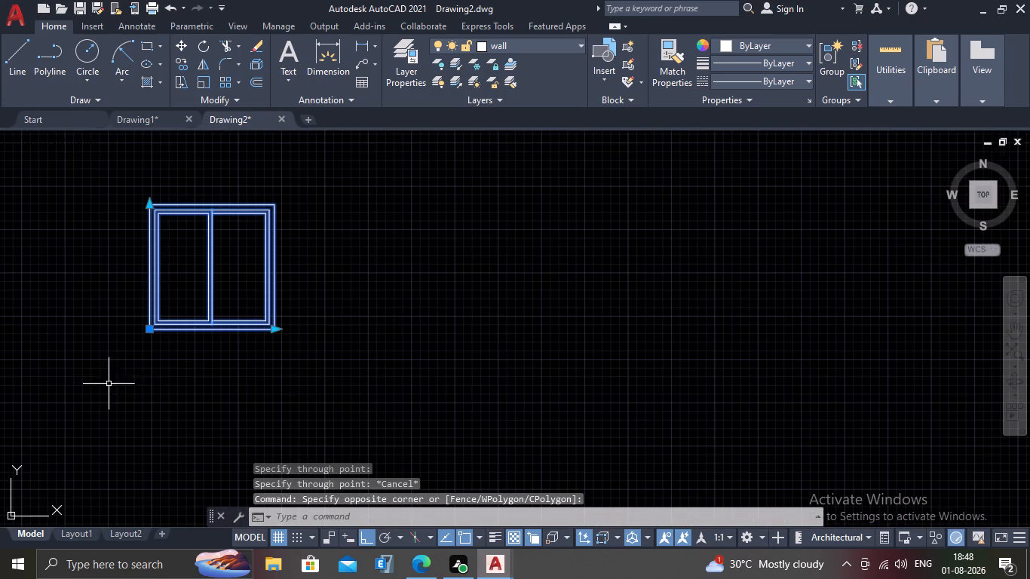
pyautogui.press('m')
pyautogui.press('Return')
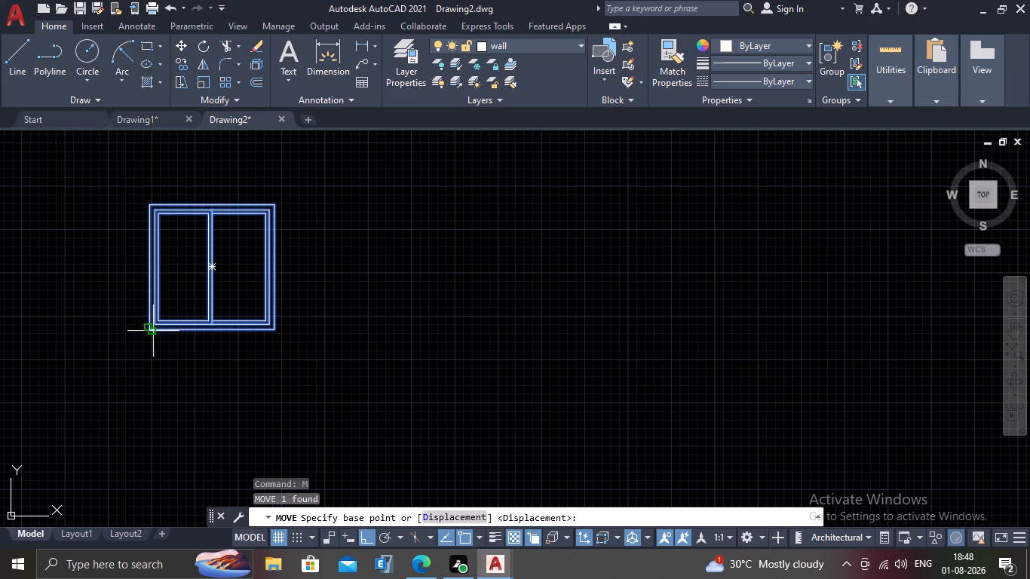
pyautogui.click(149, 330)
pyautogui.scroll(-6, 265, 359)
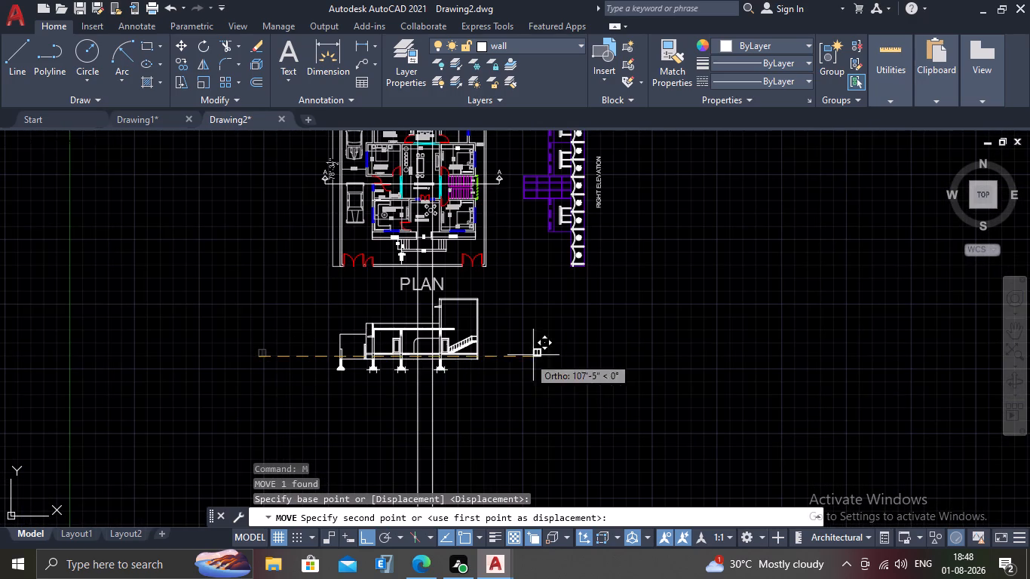
pyautogui.scroll(4, 439, 341)
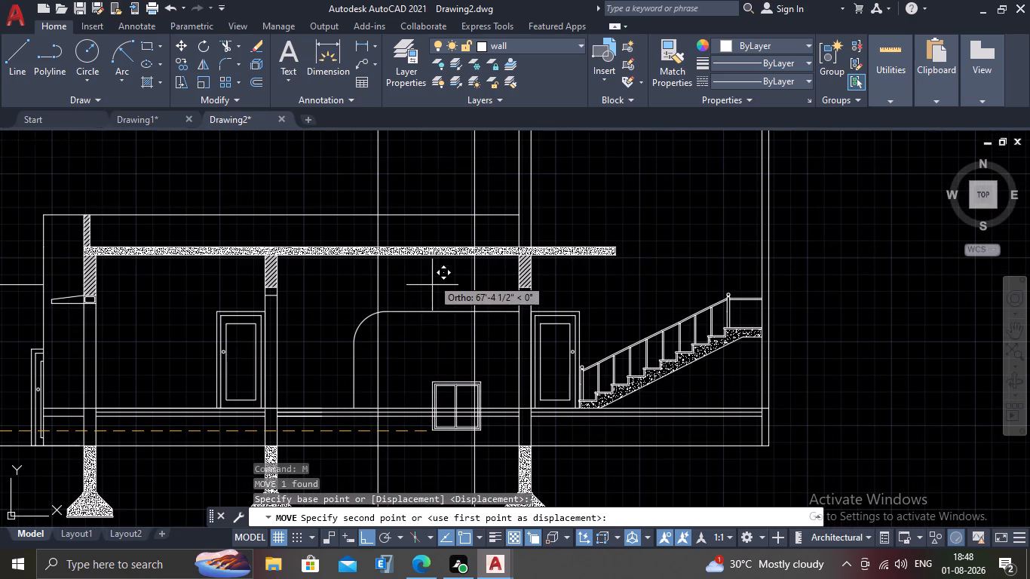
pyautogui.click(409, 348)
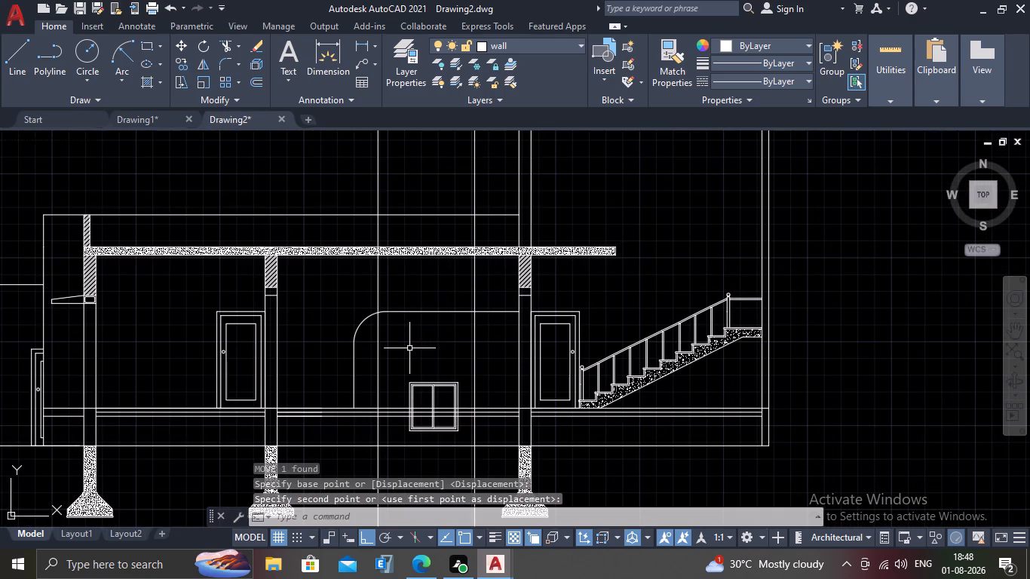
pyautogui.press('Escape')
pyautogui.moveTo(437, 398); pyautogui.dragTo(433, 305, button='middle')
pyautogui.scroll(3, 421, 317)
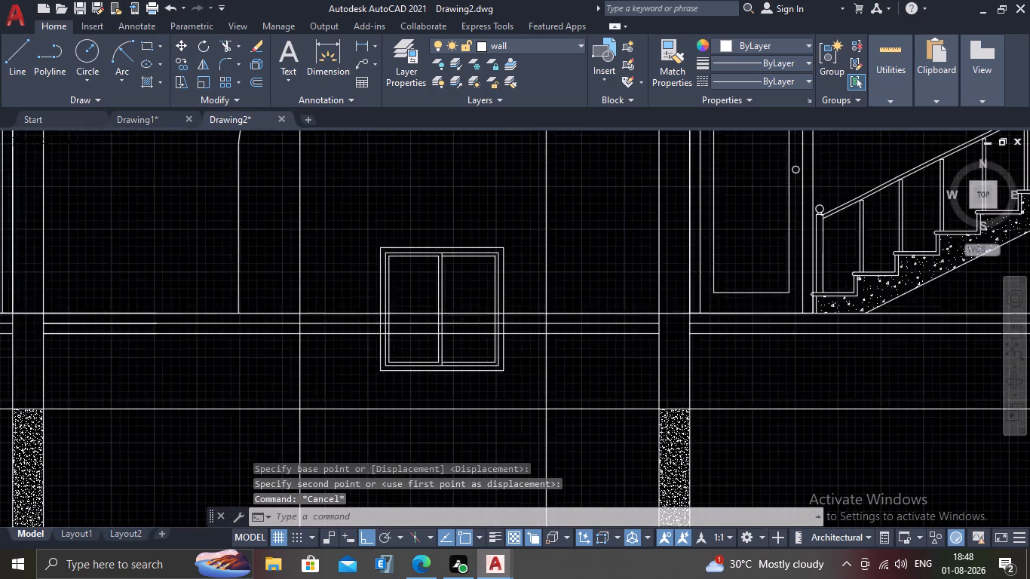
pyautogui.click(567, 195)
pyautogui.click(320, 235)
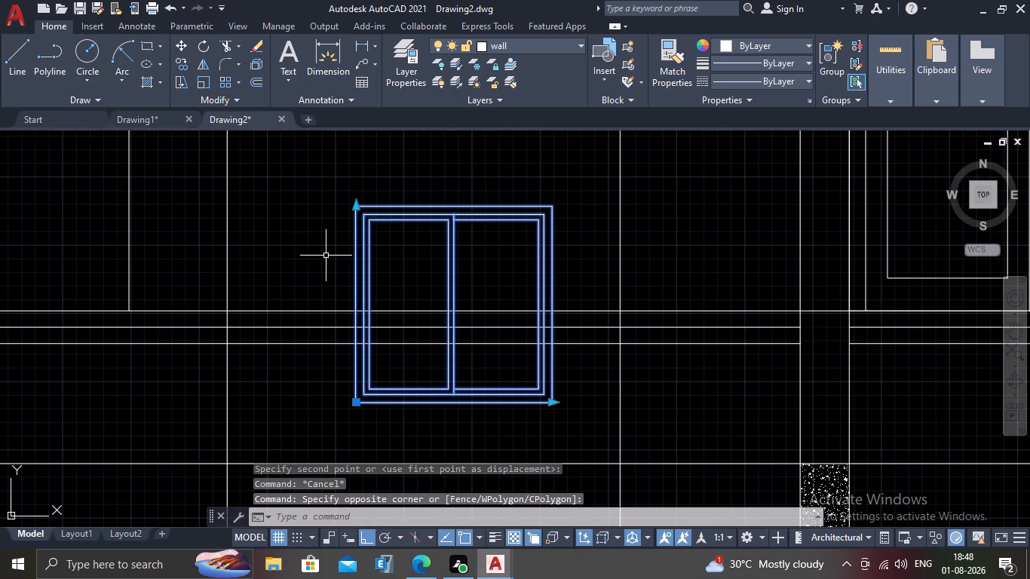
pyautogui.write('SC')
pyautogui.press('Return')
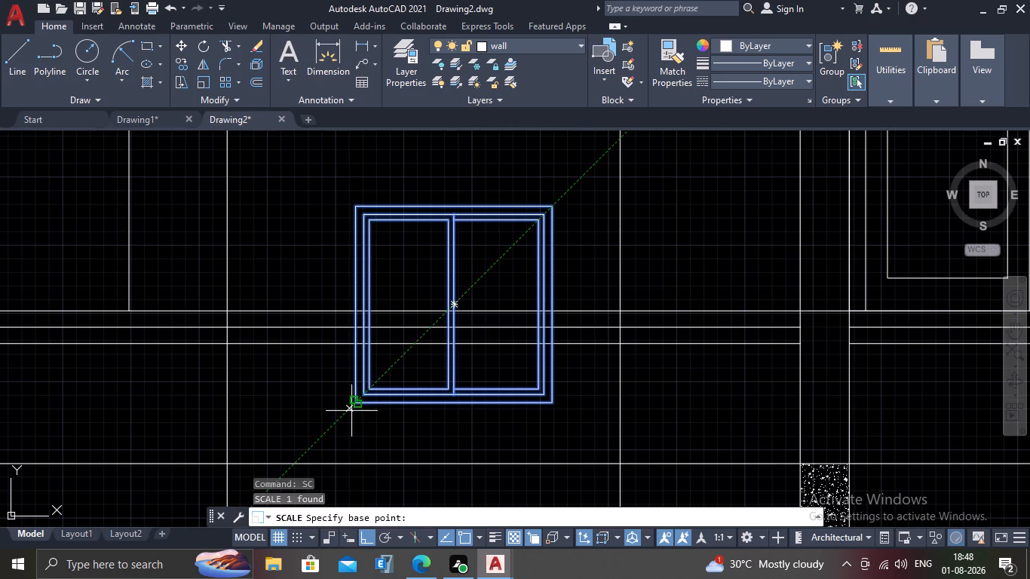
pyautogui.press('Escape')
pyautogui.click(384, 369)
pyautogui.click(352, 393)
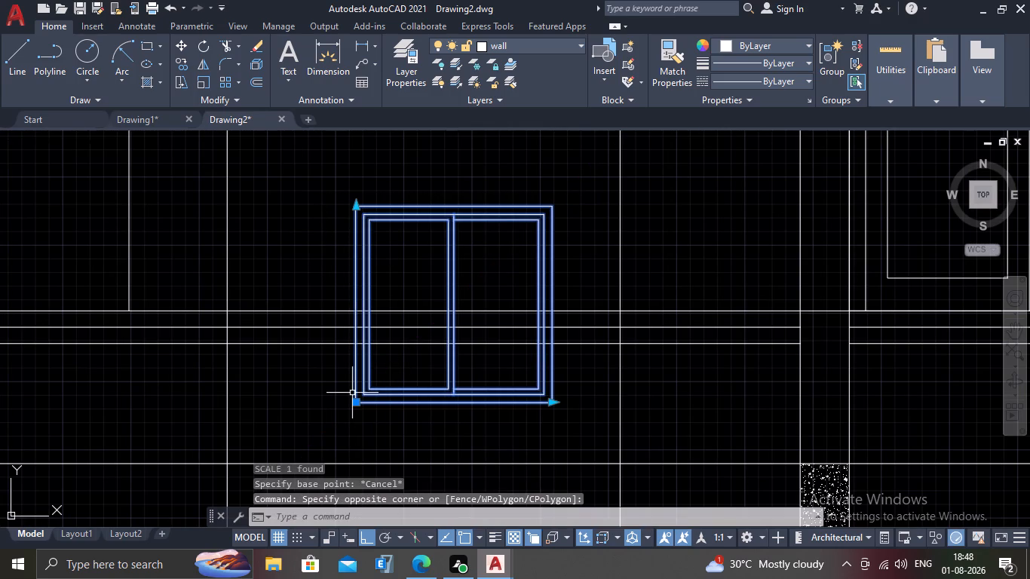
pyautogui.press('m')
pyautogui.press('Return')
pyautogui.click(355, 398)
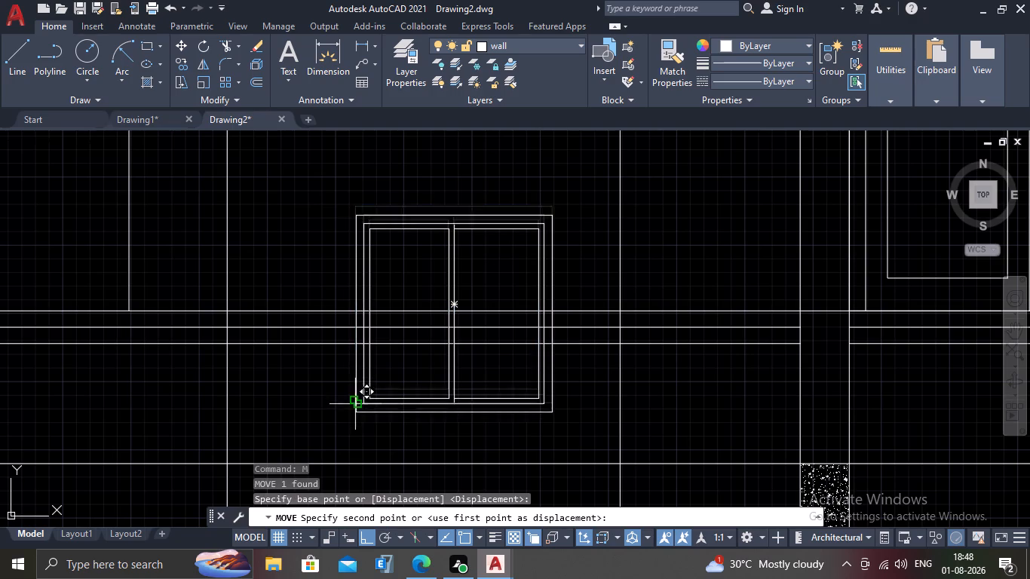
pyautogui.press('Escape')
# Move the window so its lower-left corner sits where the left construction line crosses the section's floor line.
pyautogui.click(388, 375)
pyautogui.click(334, 402)
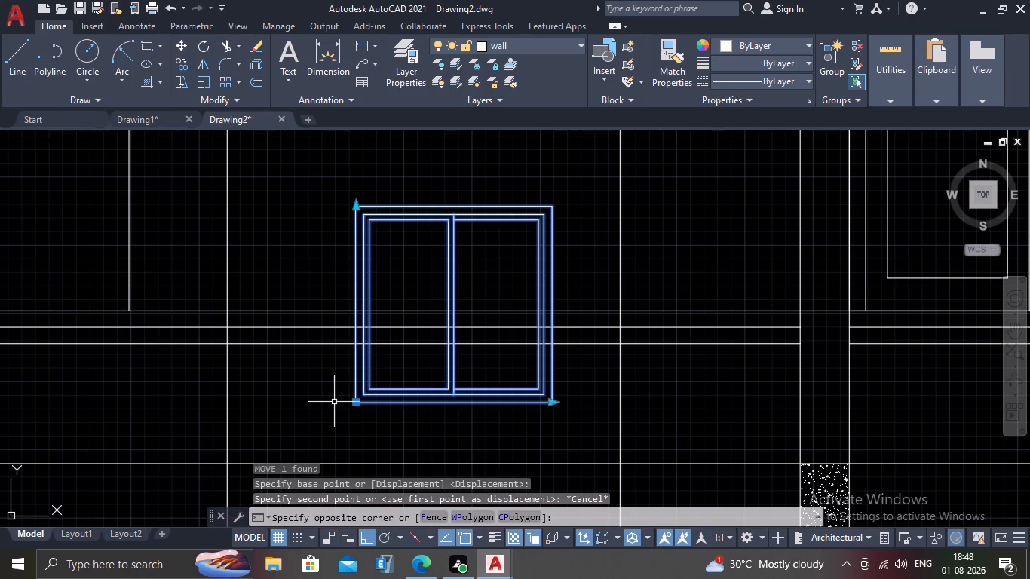
pyautogui.press('m')
pyautogui.press('Return')
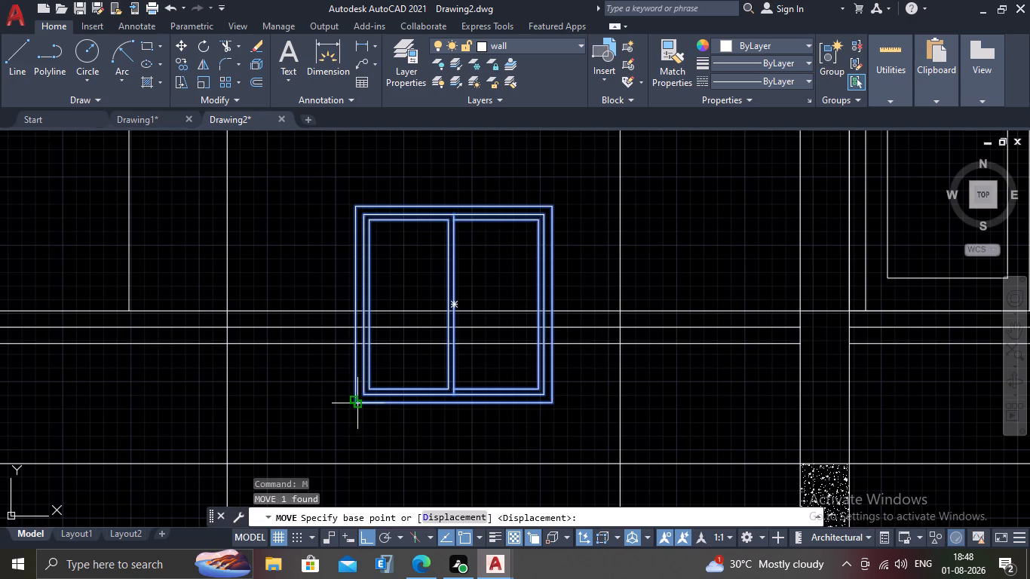
pyautogui.moveTo(355, 404); pyautogui.dragTo(345, 394)
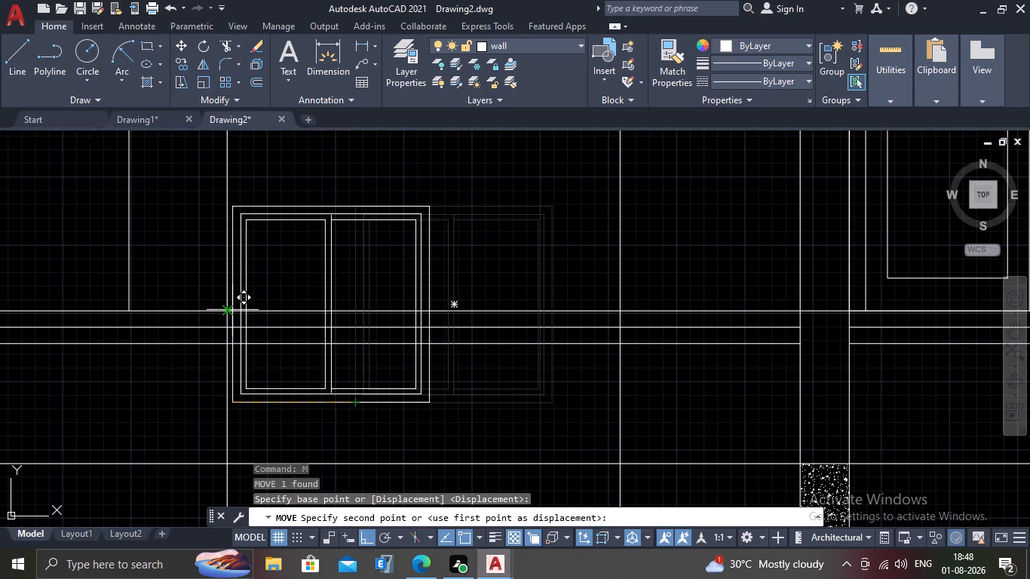
pyautogui.click(232, 310)
pyautogui.press('Escape')
pyautogui.scroll(-1, 306, 303)
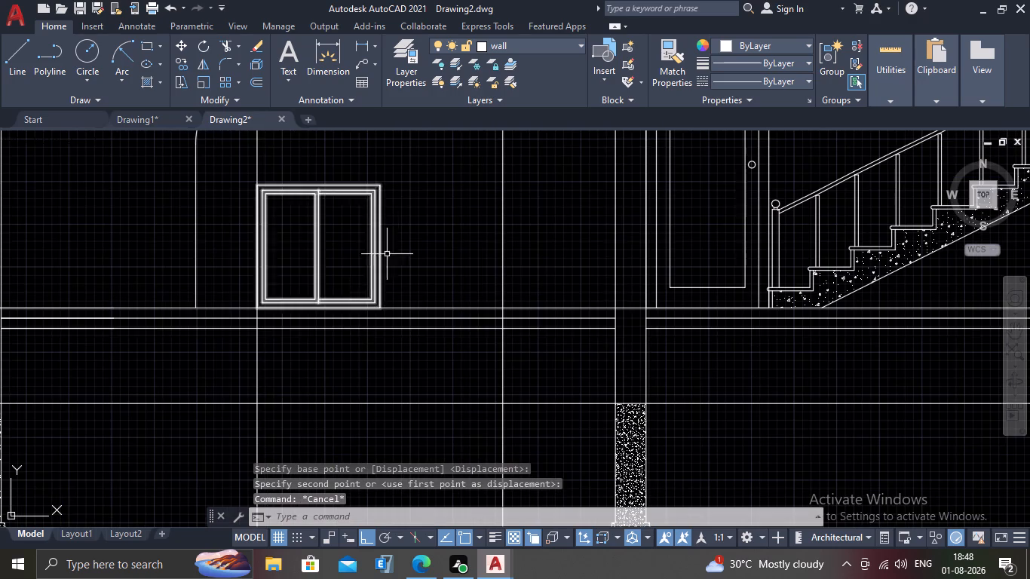
# Move the window 4' straight up from the floor line along the left construction line.
pyautogui.click(425, 212)
pyautogui.click(286, 244)
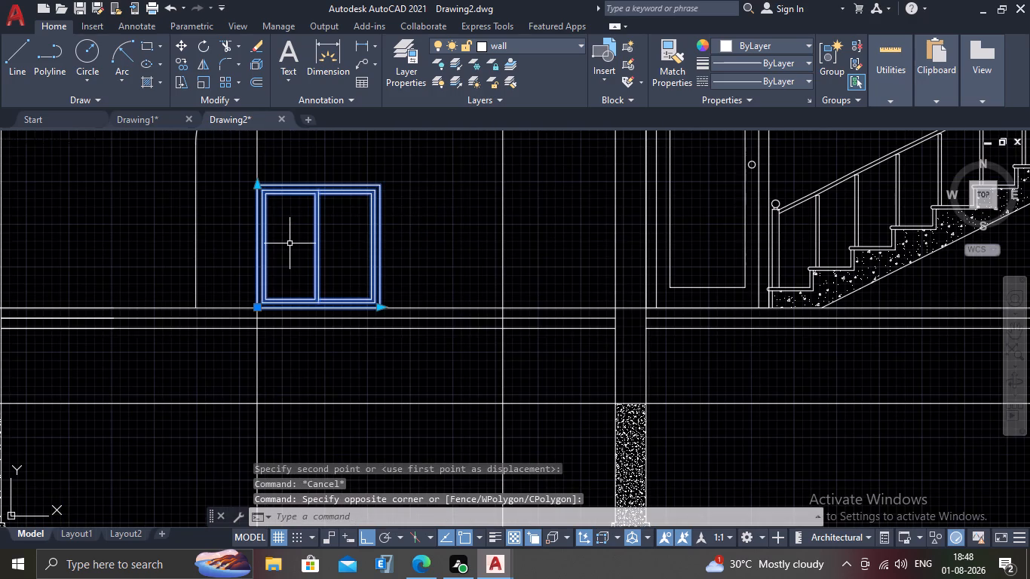
pyautogui.press('m')
pyautogui.press('Return')
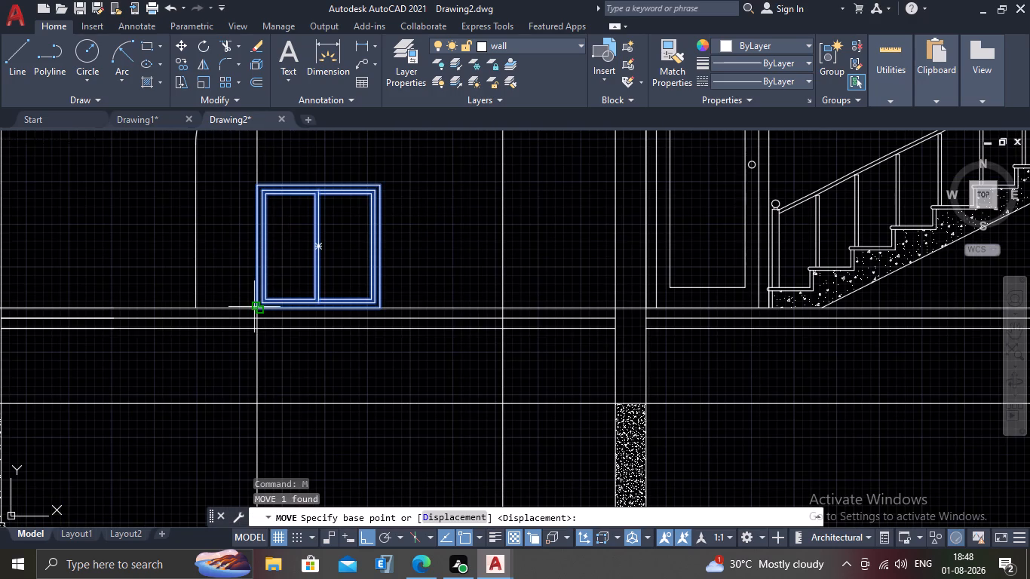
pyautogui.click(258, 307)
pyautogui.write("4'")
pyautogui.press('Return')
# Scale the window by reference from its lower-left corner so its width spans the two vertical construction lines.
pyautogui.scroll(-3, 262, 288)
pyautogui.moveTo(277, 269); pyautogui.dragTo(287, 292, button='middle')
pyautogui.scroll(3, 287, 292)
pyautogui.moveTo(287, 292); pyautogui.dragTo(310, 334, button='middle')
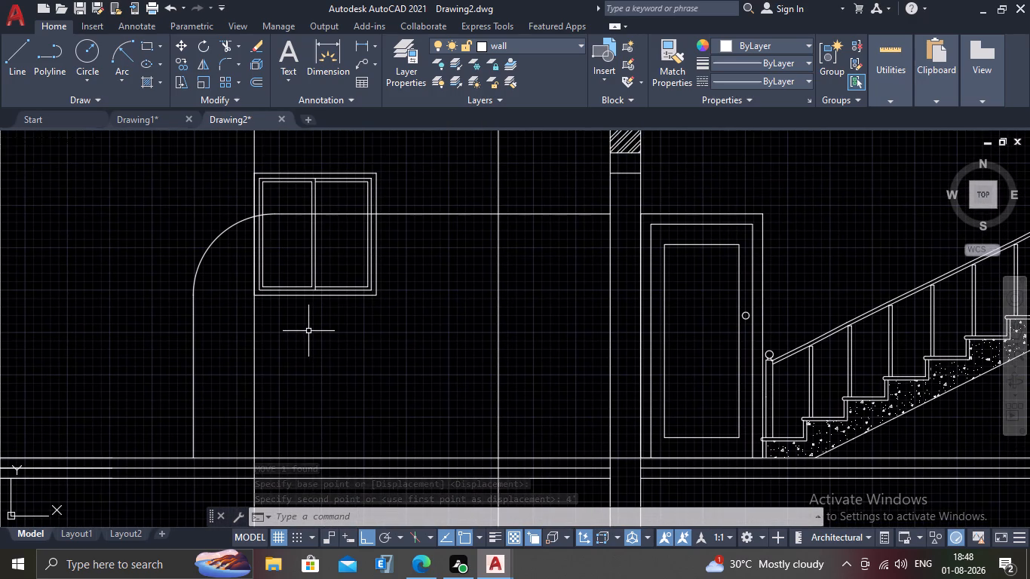
pyautogui.scroll(1, 314, 329)
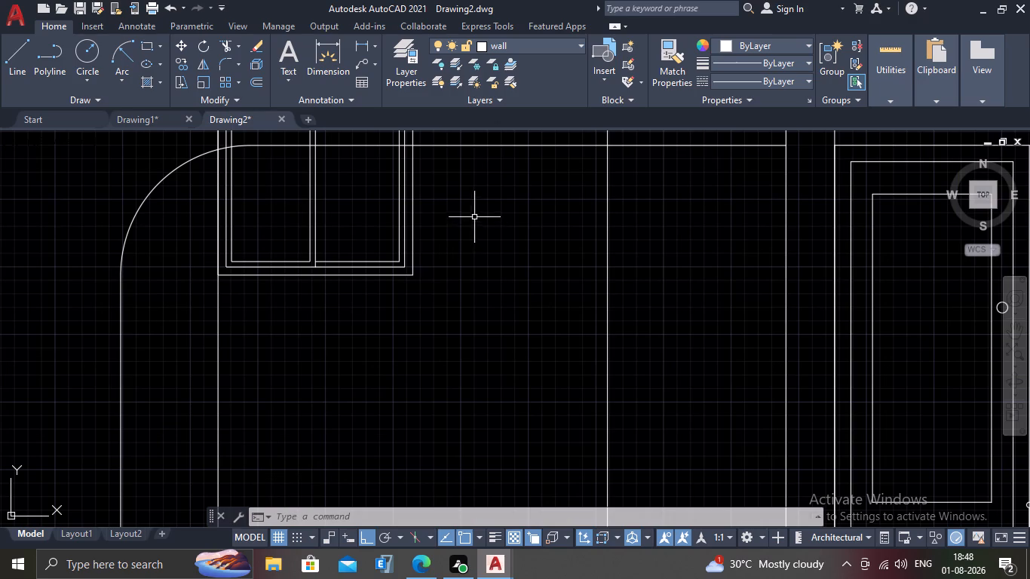
pyautogui.click(458, 215)
pyautogui.click(293, 293)
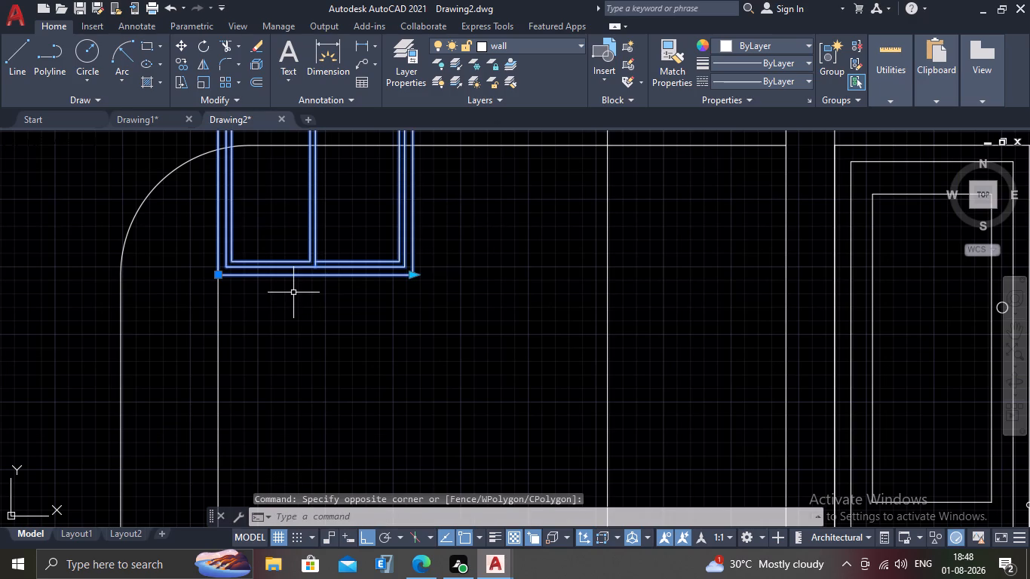
pyautogui.write('SC')
pyautogui.press('Return')
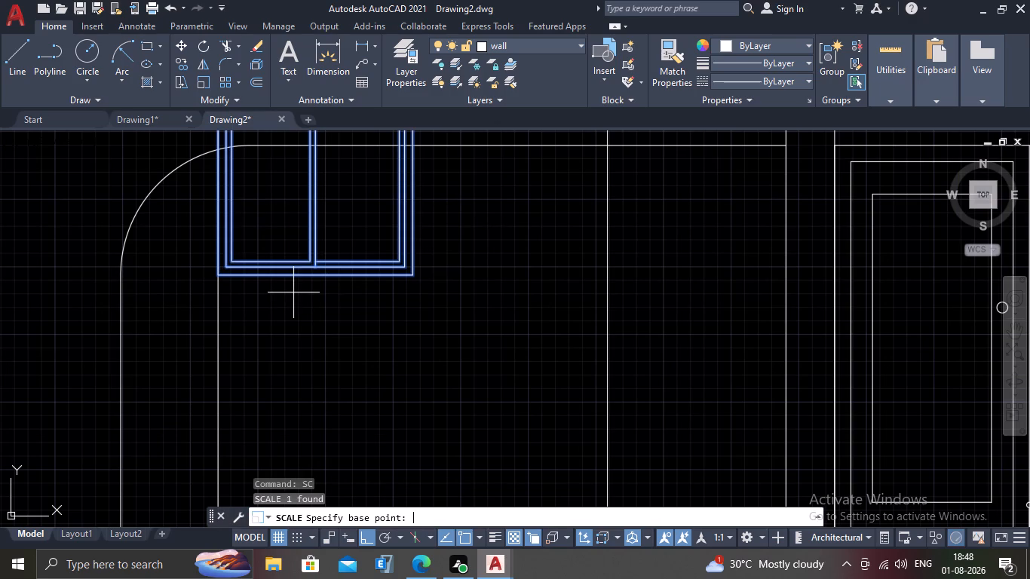
pyautogui.press('r')
pyautogui.press('Return')
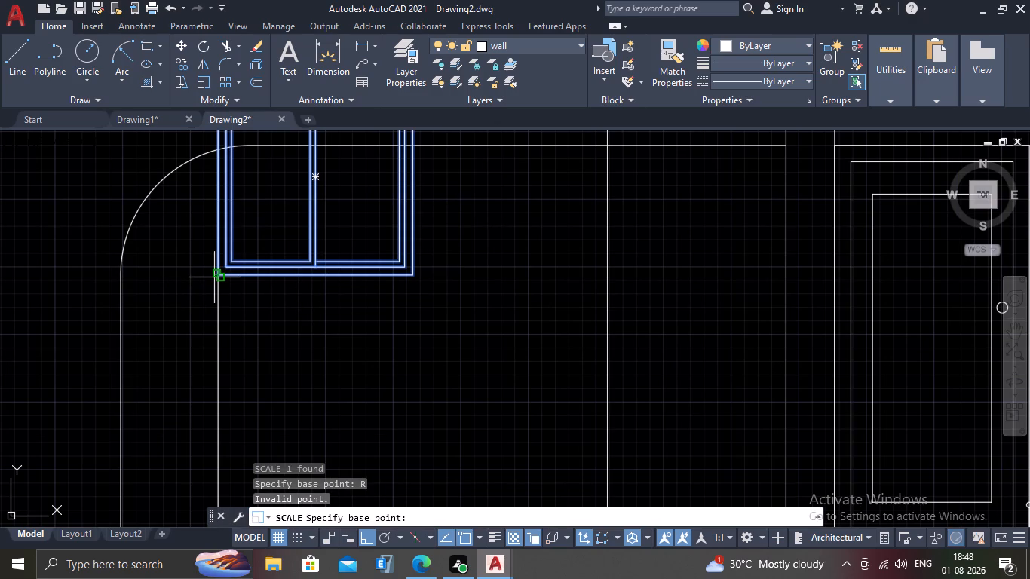
pyautogui.click(217, 277)
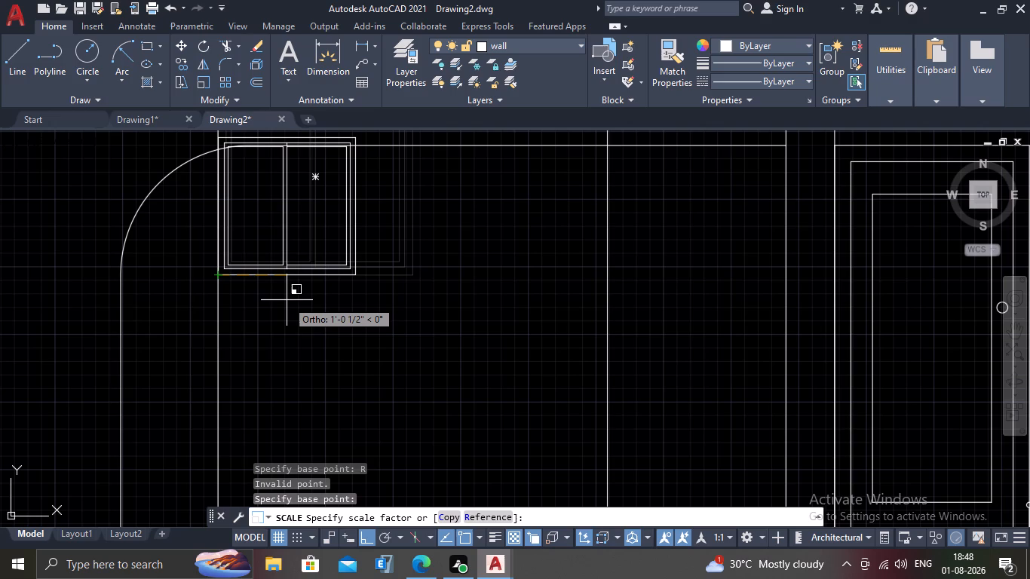
pyautogui.press('r')
pyautogui.press('Return')
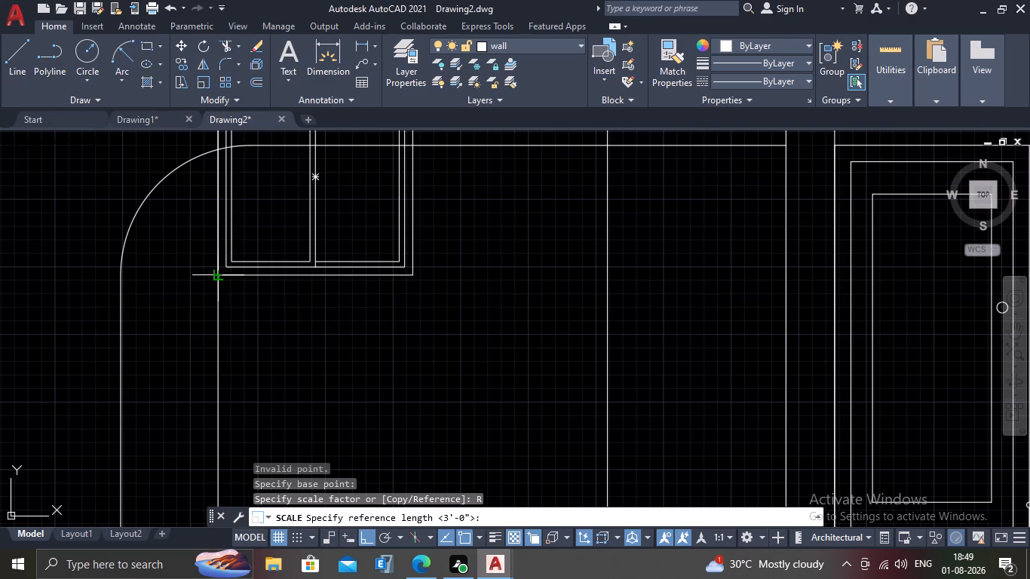
pyautogui.click(215, 277)
pyautogui.click(412, 276)
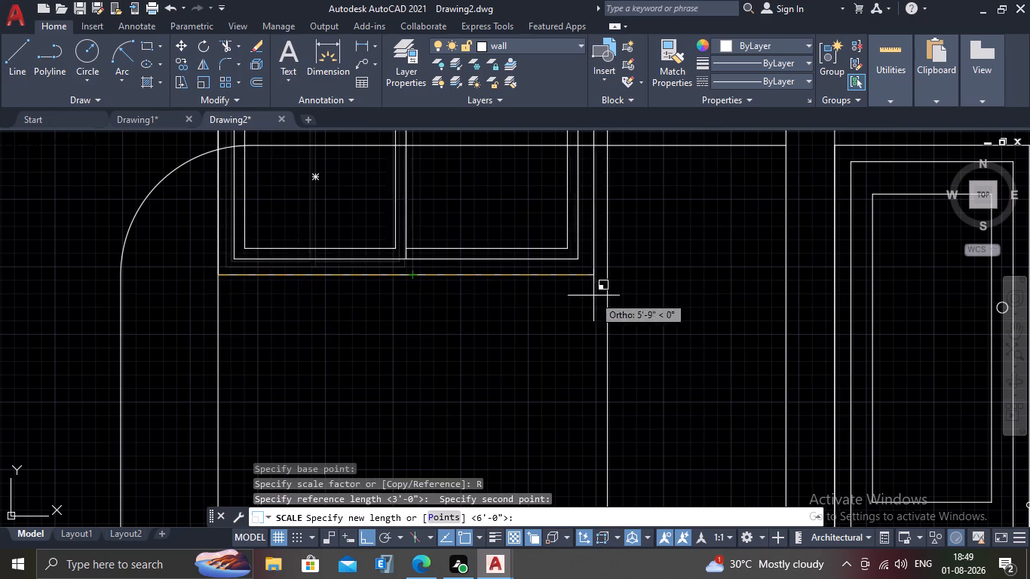
pyautogui.click(608, 276)
pyautogui.press('Escape')
pyautogui.scroll(-2, 565, 338)
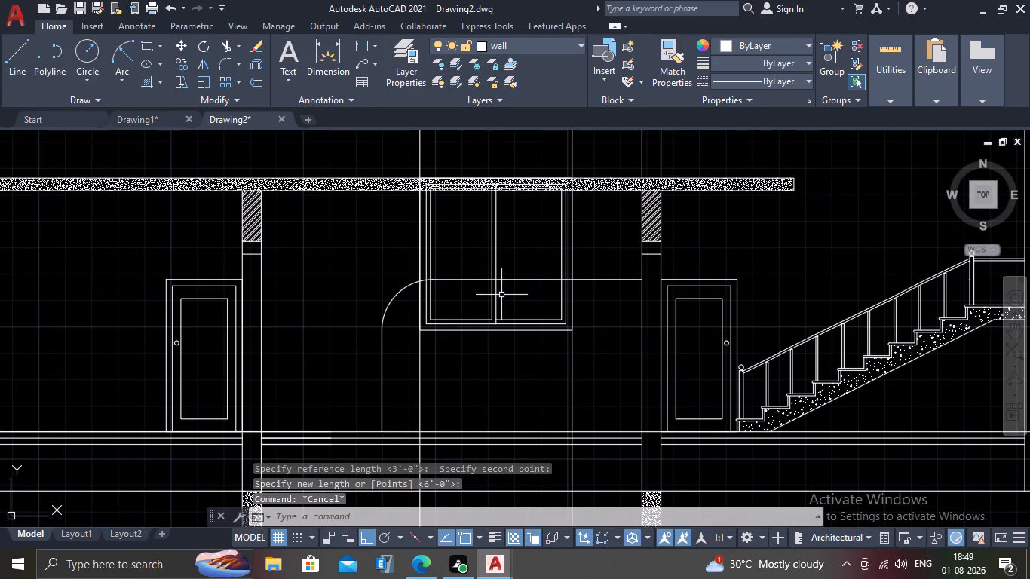
# Move the window straight down along the left construction line, so only its top part rises above the rounded opening's top edge.
pyautogui.click(507, 295)
pyautogui.click(449, 335)
pyautogui.moveTo(440, 379); pyautogui.dragTo(434, 322, button='middle')
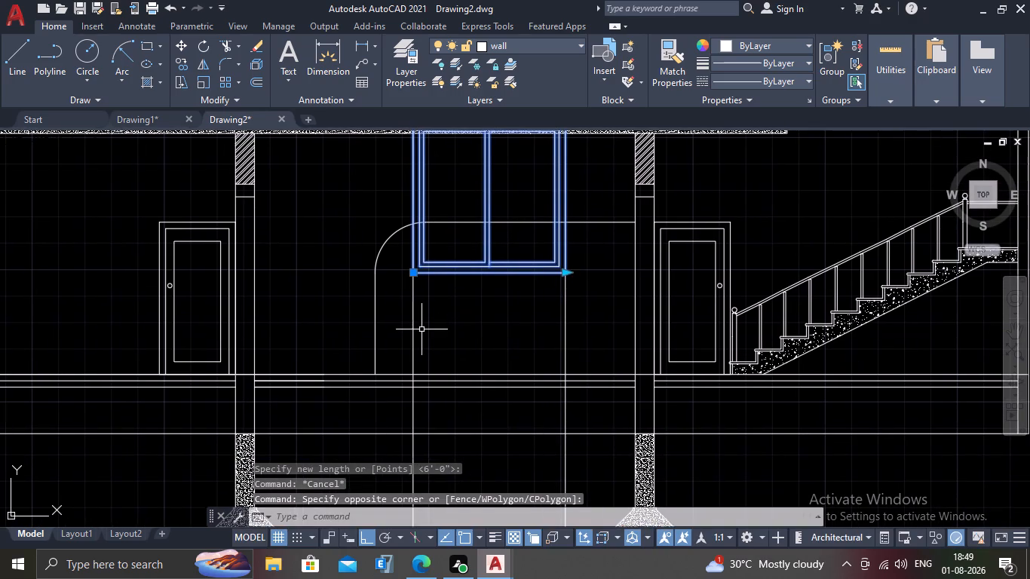
pyautogui.press('m')
pyautogui.press('Return')
pyautogui.click(415, 274)
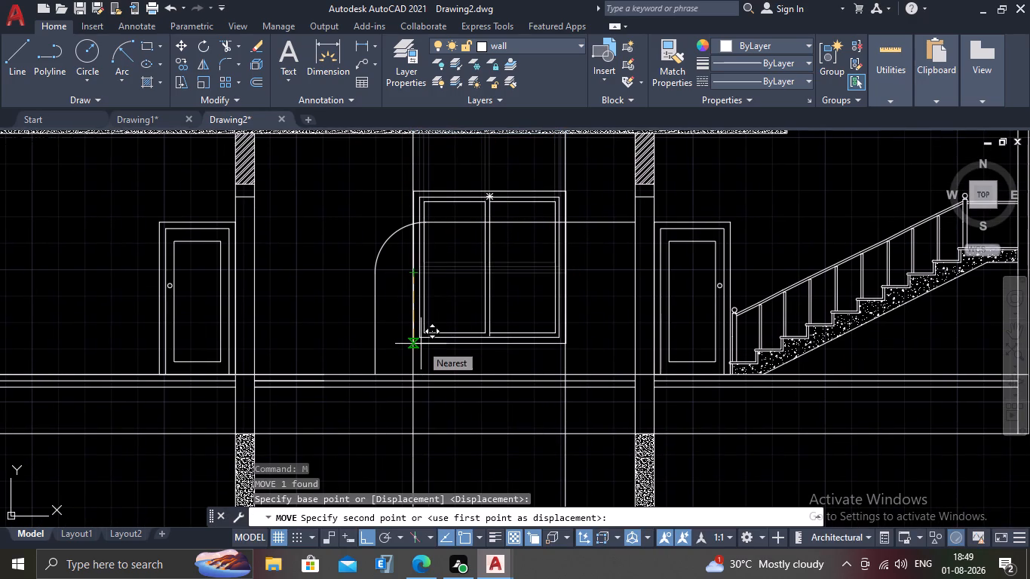
pyautogui.click(421, 344)
pyautogui.press('Escape')
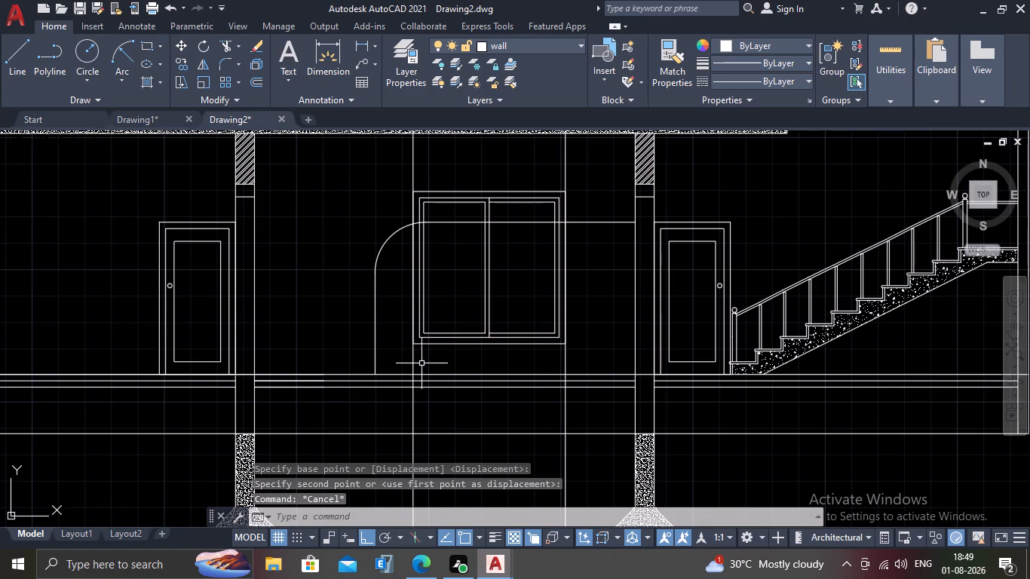
# Explode the window block behind the rounded opening into separate lines.
pyautogui.moveTo(458, 311); pyautogui.dragTo(458, 296, button='middle')
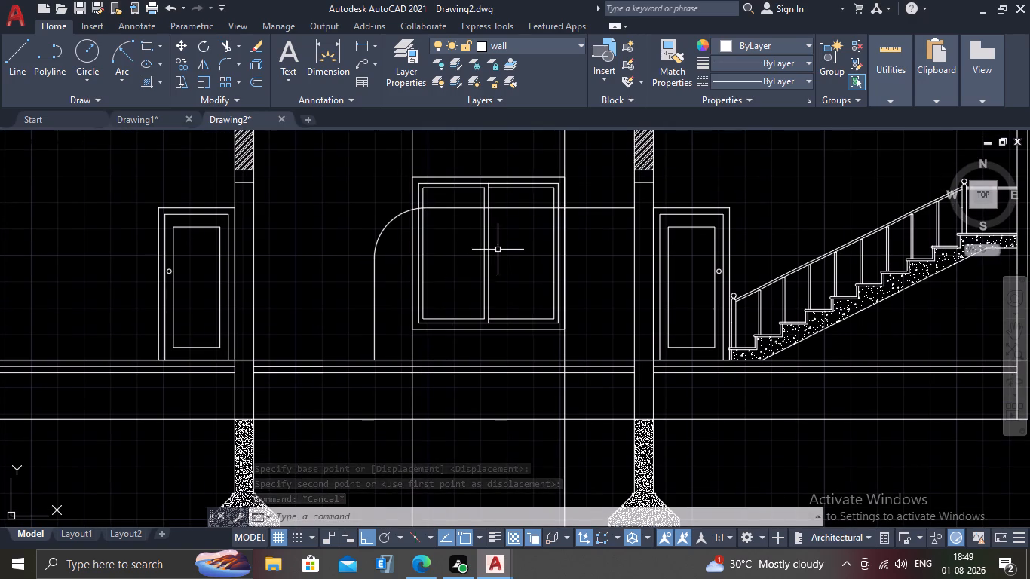
pyautogui.click(499, 249)
pyautogui.click(472, 286)
pyautogui.write('EX')
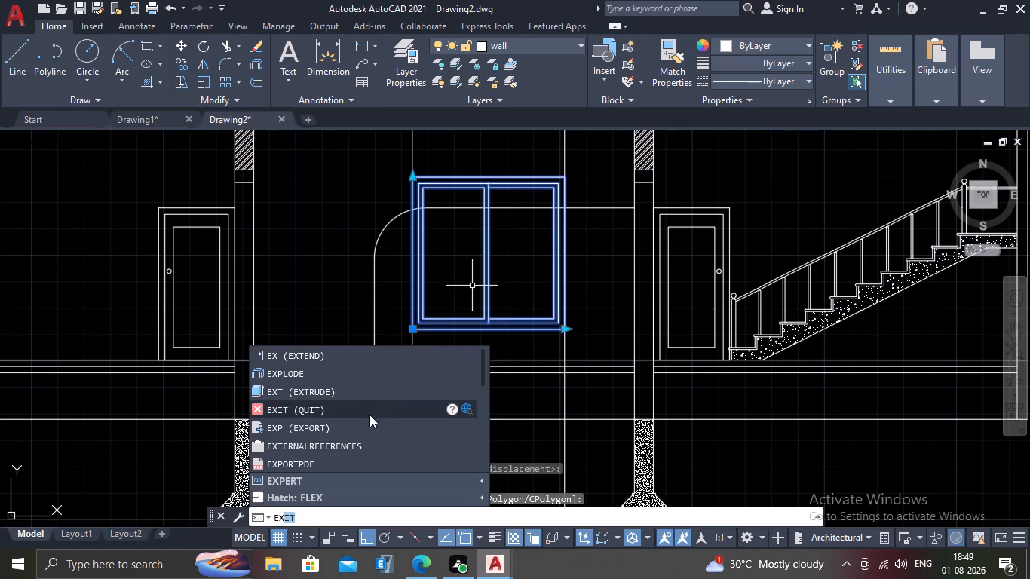
pyautogui.click(320, 367)
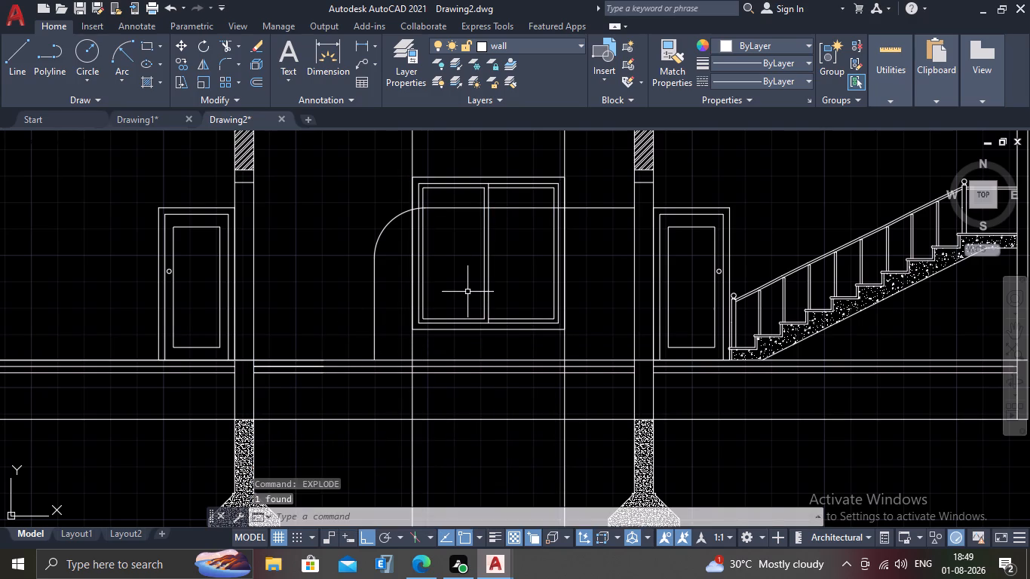
# Trim away all window and construction line portions inside the rounded opening, keeping only the window part above its top edge.
pyautogui.write('TR')
pyautogui.press('Return')
pyautogui.click(506, 268)
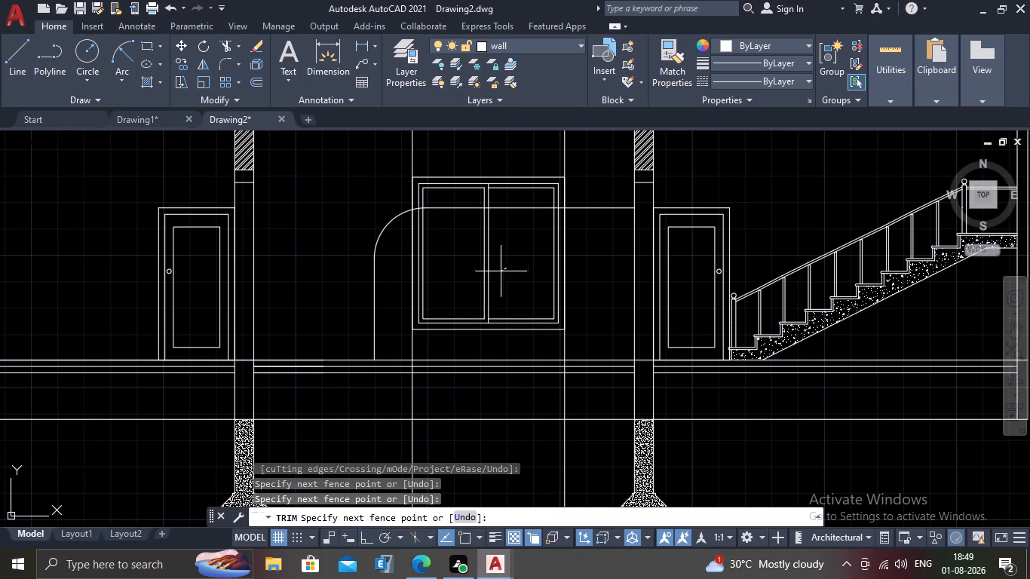
pyautogui.click(468, 294)
pyautogui.moveTo(471, 310); pyautogui.dragTo(471, 318)
pyautogui.click(457, 343)
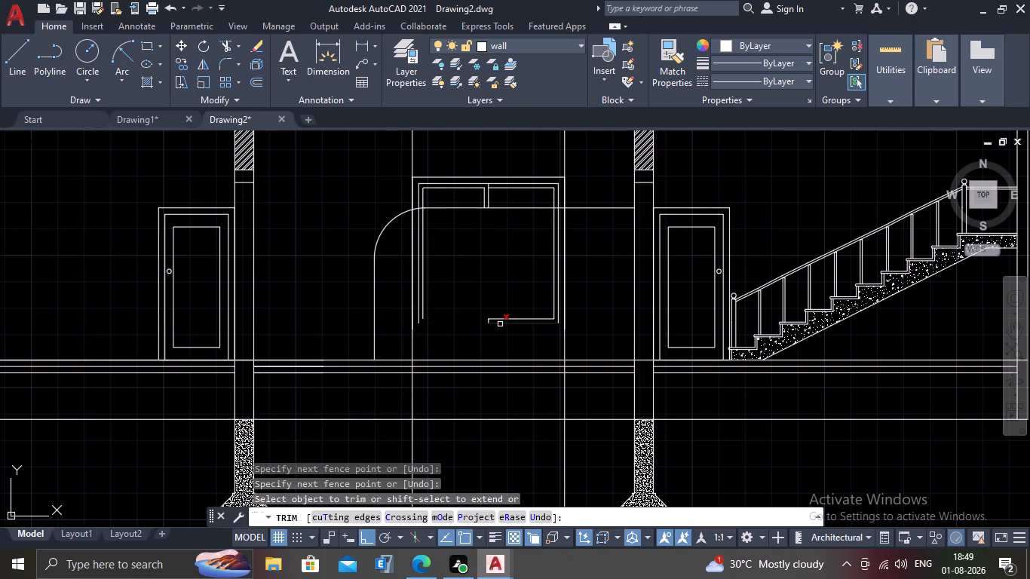
pyautogui.click(500, 324)
pyautogui.click(489, 324)
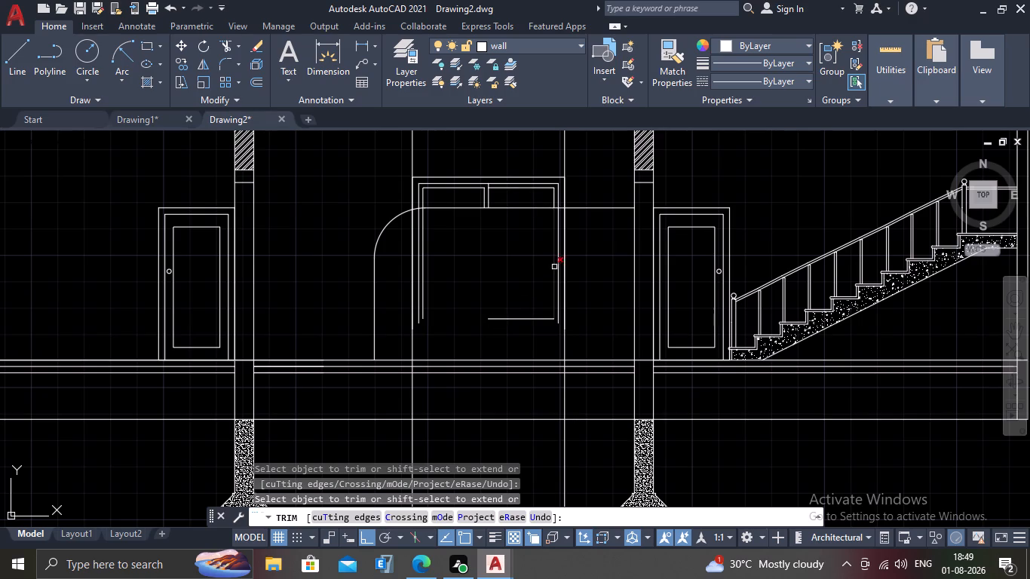
pyautogui.click(557, 265)
pyautogui.click(575, 268)
pyautogui.click(548, 283)
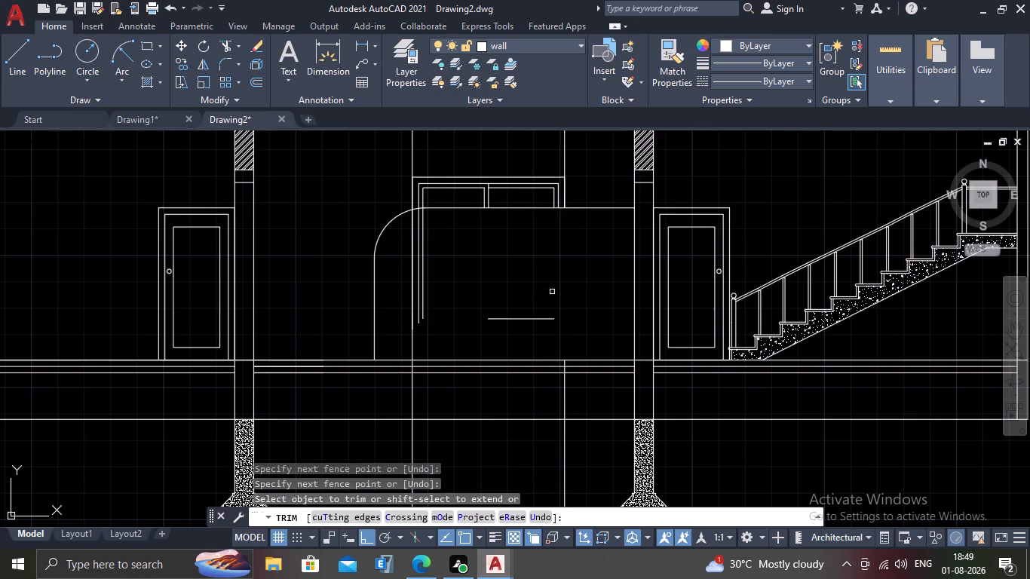
pyautogui.click(527, 306)
pyautogui.click(518, 326)
pyautogui.click(447, 265)
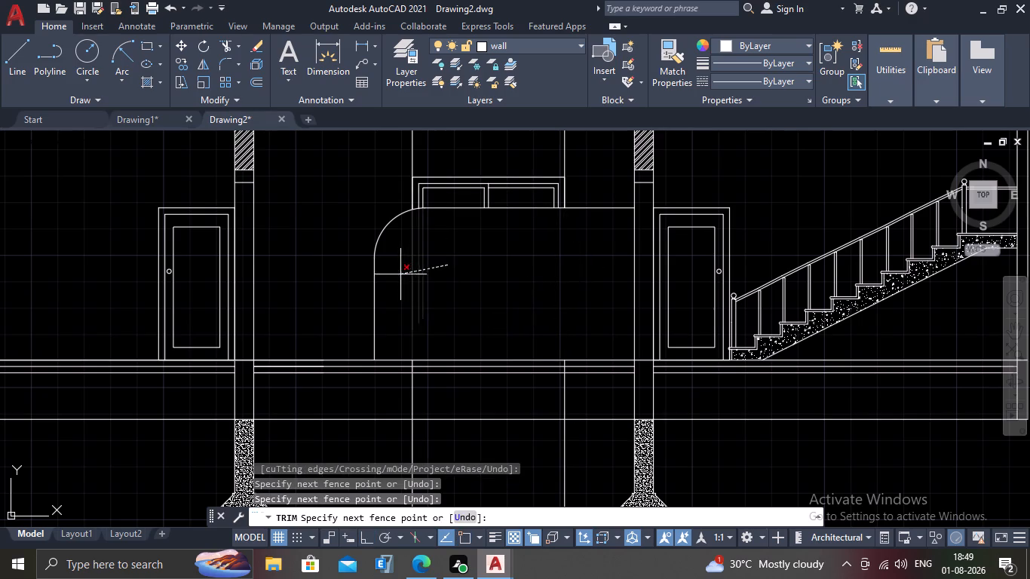
pyautogui.click(400, 274)
pyautogui.press('Escape')
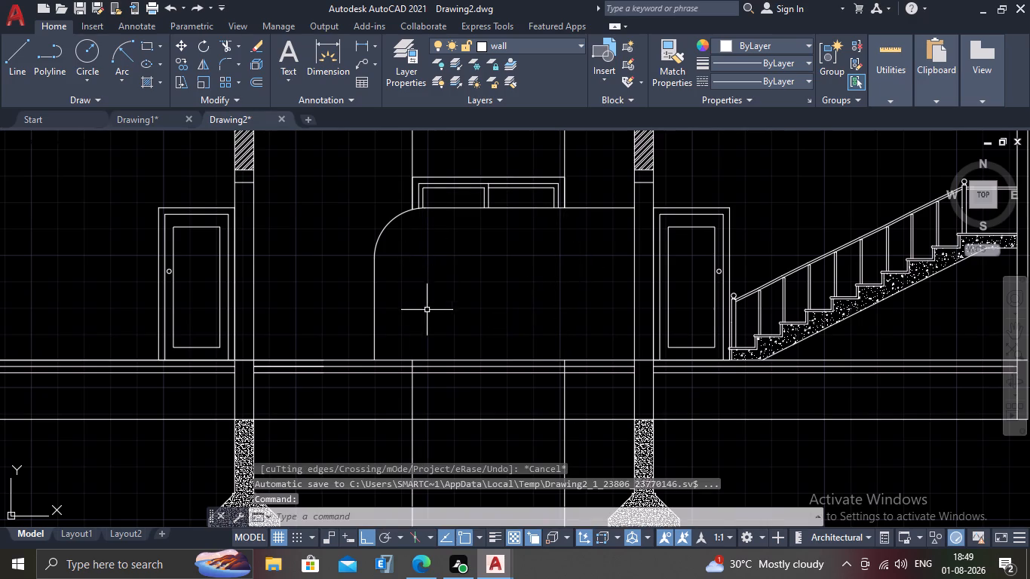
# Erase the leftover pieces of both vertical construction lines above the window and below the floor line.
pyautogui.scroll(-2, 427, 271)
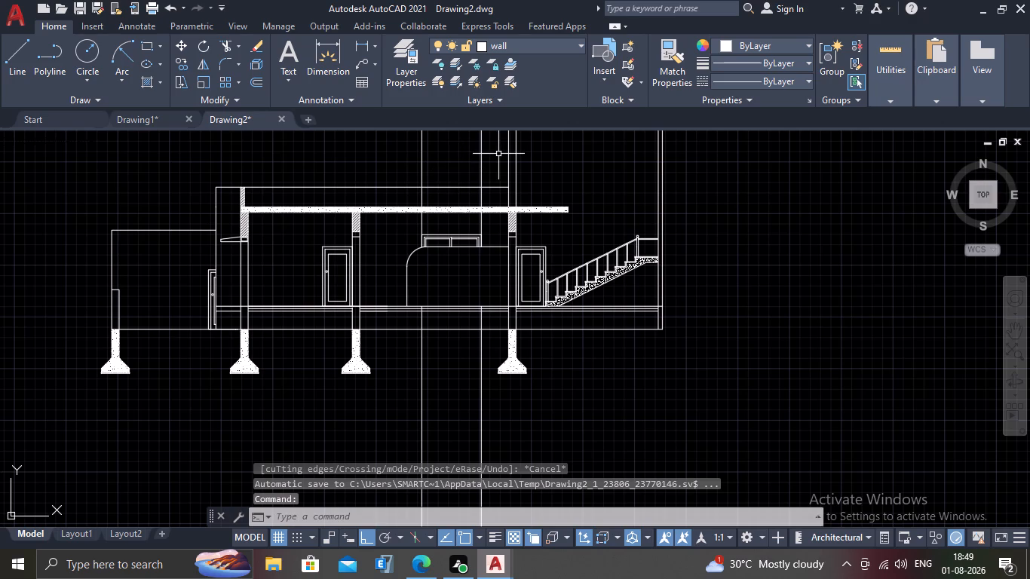
pyautogui.click(498, 154)
pyautogui.click(402, 159)
pyautogui.press('Delete')
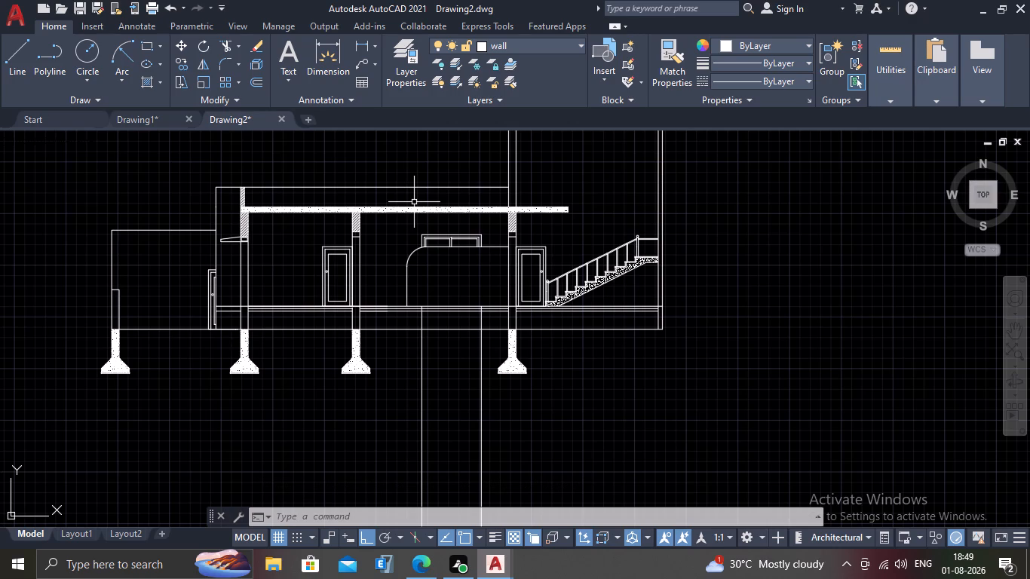
pyautogui.moveTo(496, 407); pyautogui.dragTo(471, 407)
pyautogui.click(394, 435)
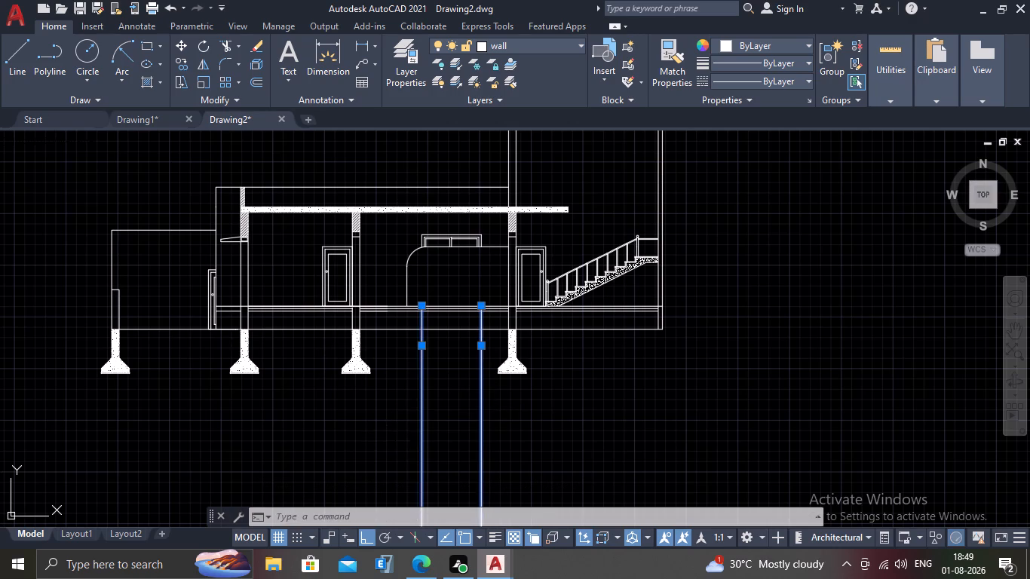
pyautogui.press('Delete')
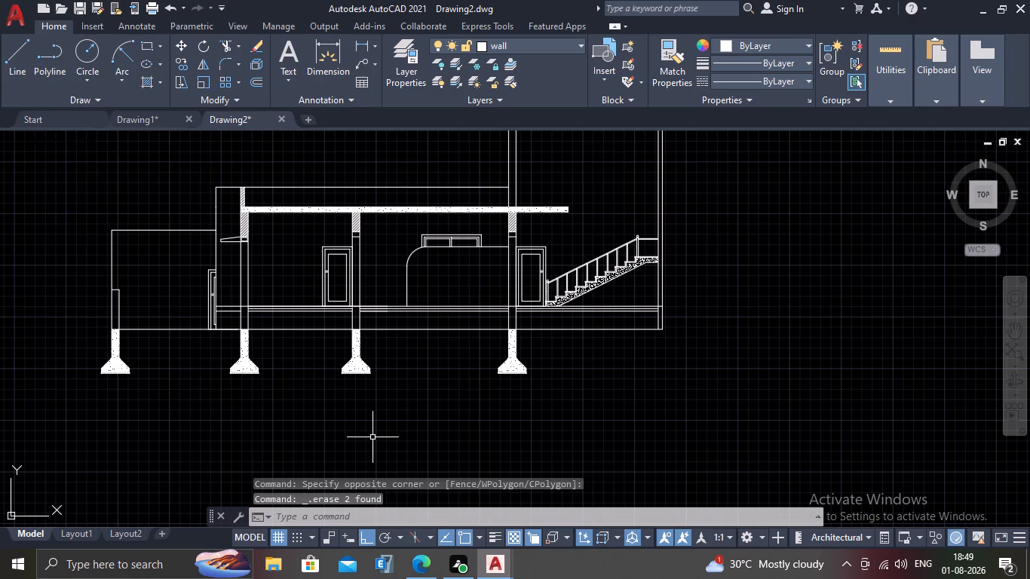
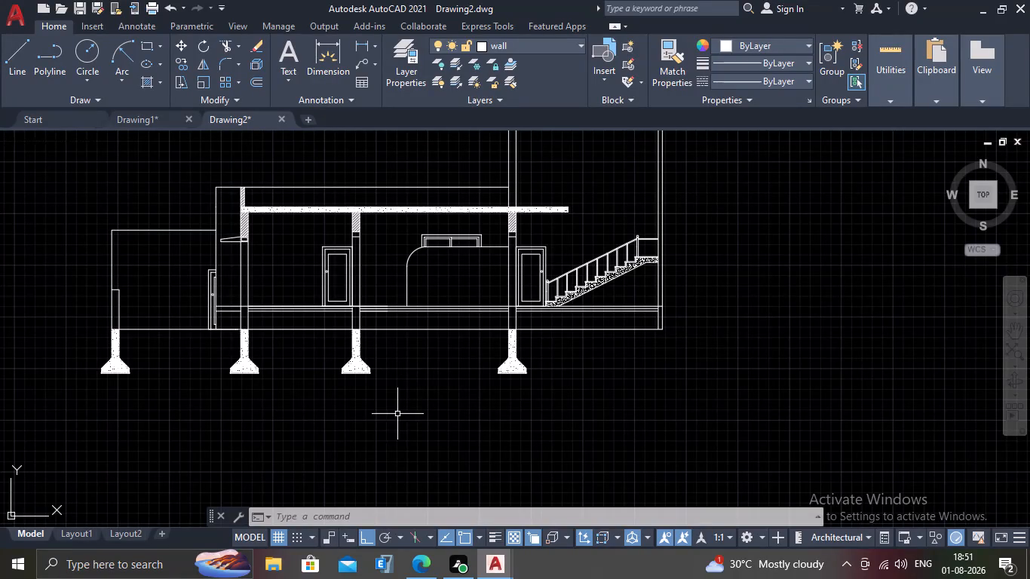
# Draw vertical construction lines through both ends of the window in the plan's top-row room nearest the 78'-3 1/2" dimension.
pyautogui.moveTo(440, 397); pyautogui.dragTo(543, 392, button='middle')
pyautogui.scroll(1, 502, 359)
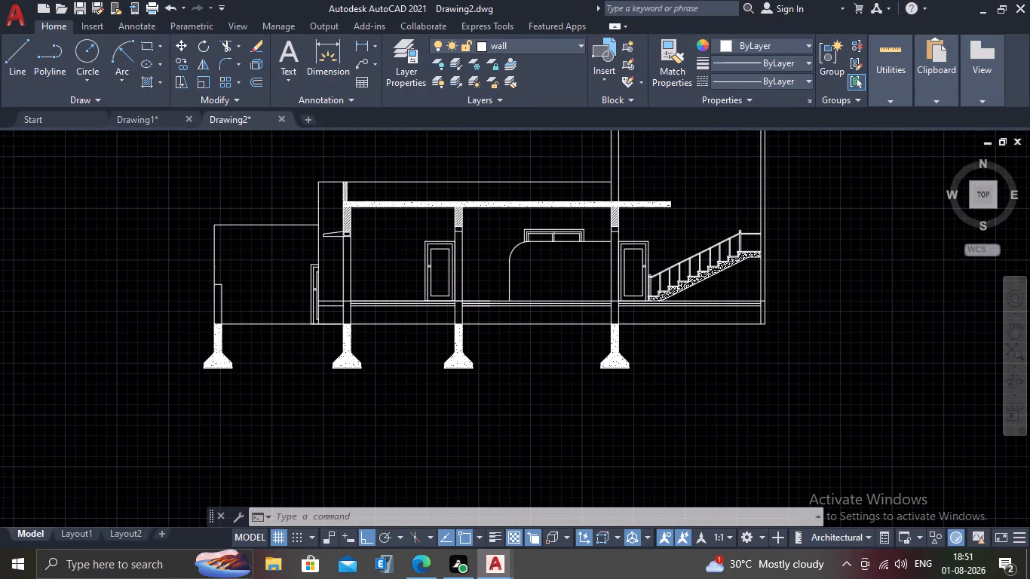
pyautogui.moveTo(502, 359); pyautogui.dragTo(574, 381, button='middle')
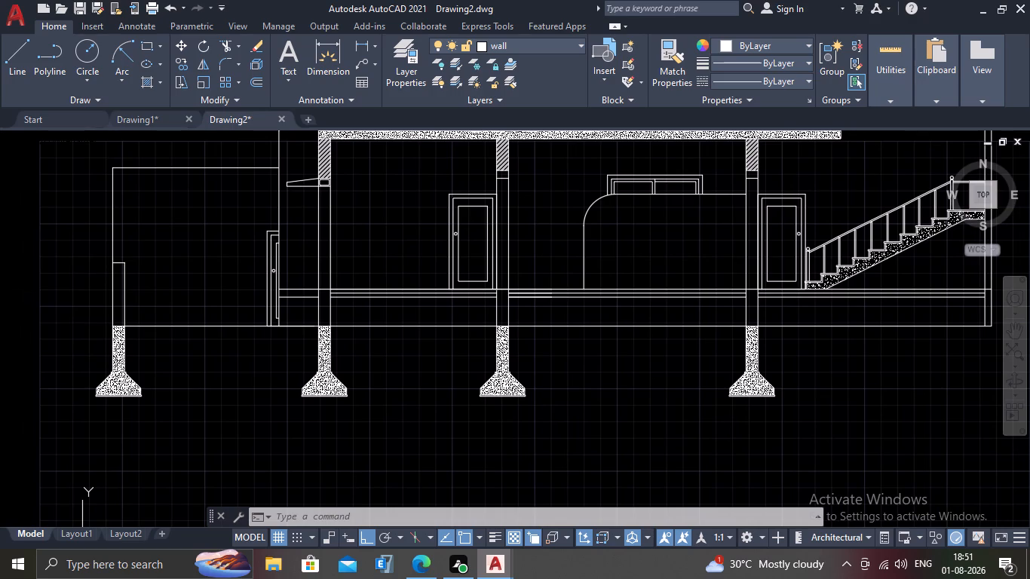
pyautogui.scroll(-2, 201, 274)
pyautogui.moveTo(195, 256); pyautogui.dragTo(337, 324, button='middle')
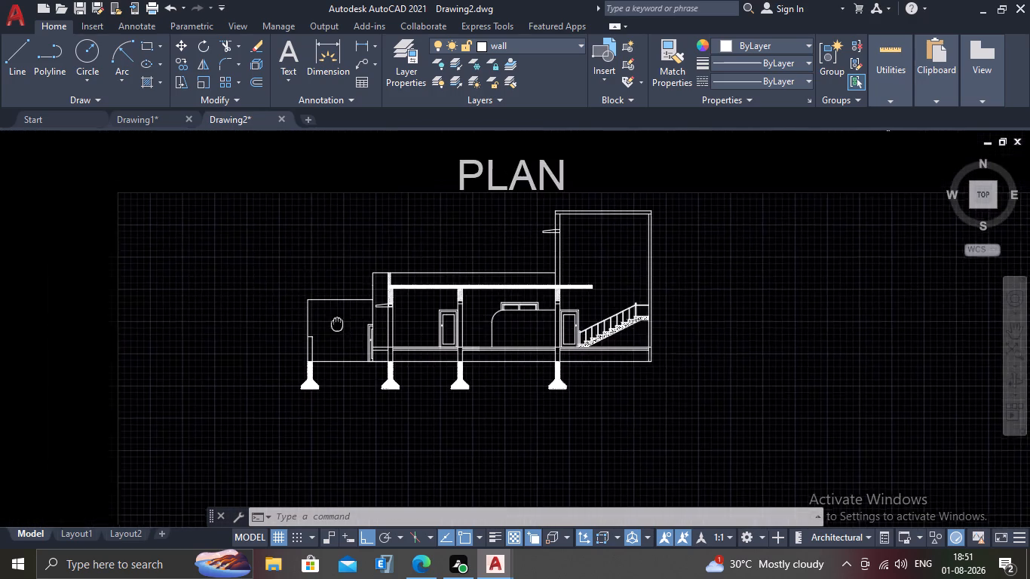
pyautogui.scroll(-1, 330, 319)
pyautogui.moveTo(336, 227); pyautogui.dragTo(351, 363, button='middle')
pyautogui.moveTo(350, 182); pyautogui.dragTo(370, 334, button='middle')
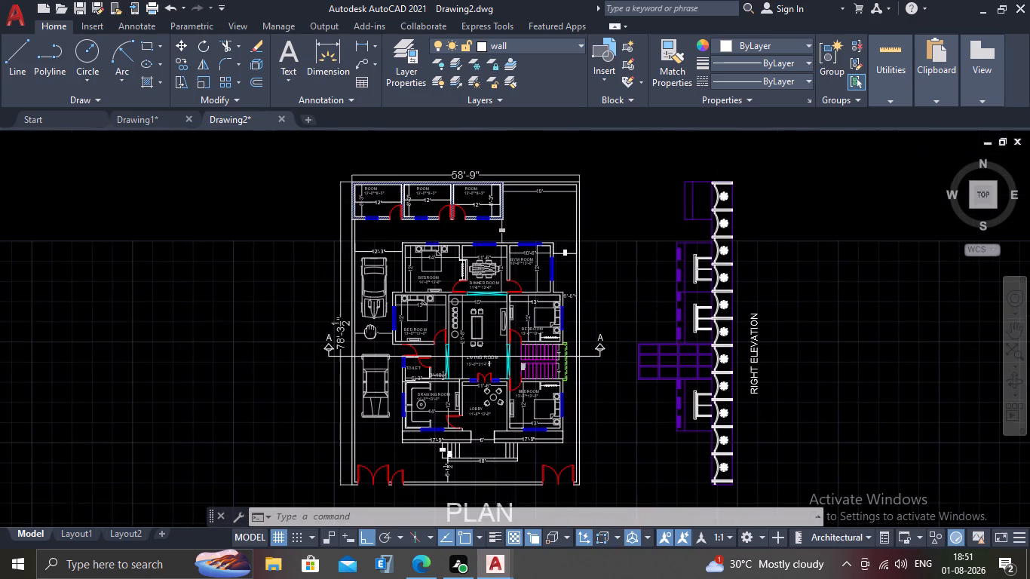
pyautogui.moveTo(370, 334); pyautogui.dragTo(370, 335, button='middle')
pyautogui.scroll(2, 363, 228)
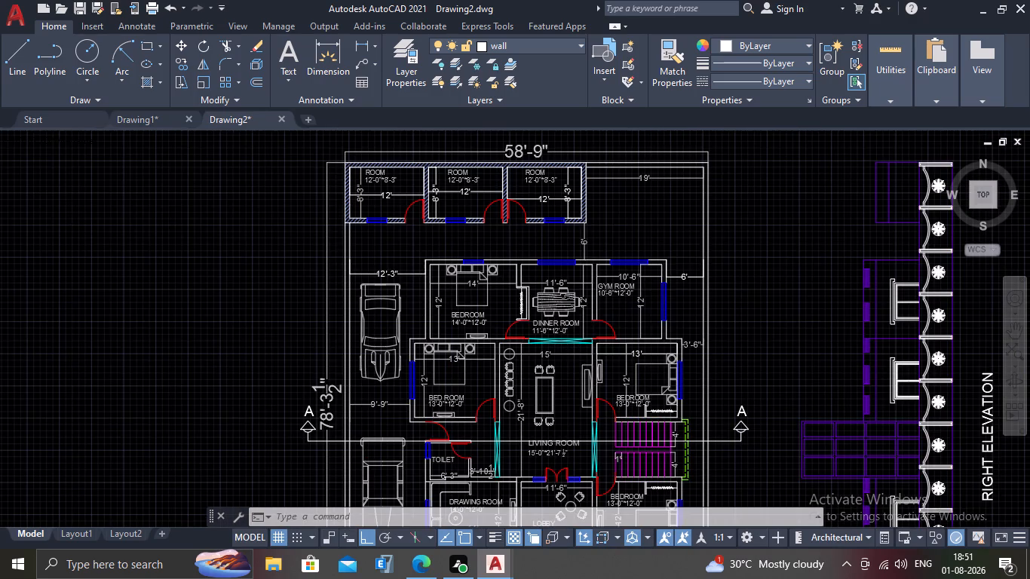
pyautogui.press('d')
pyautogui.press('Escape')
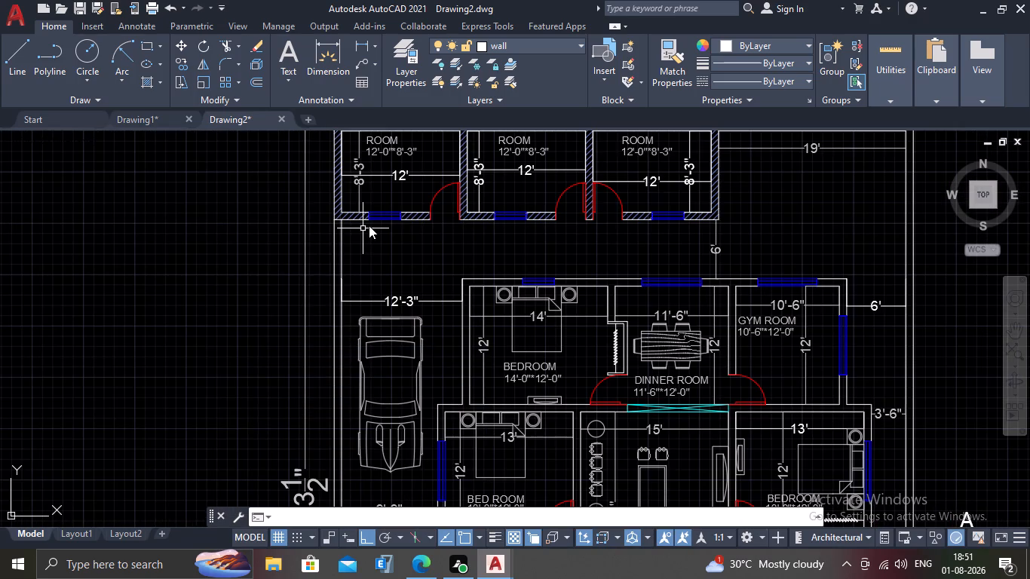
pyautogui.write('XL')
pyautogui.press('Return')
pyautogui.press('v')
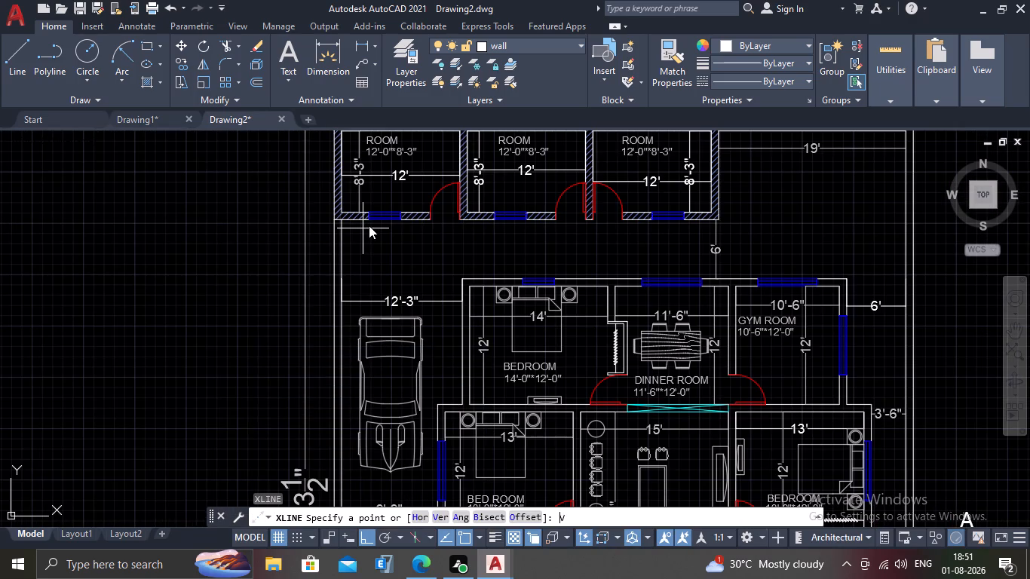
pyautogui.press('Return')
pyautogui.scroll(2, 366, 208)
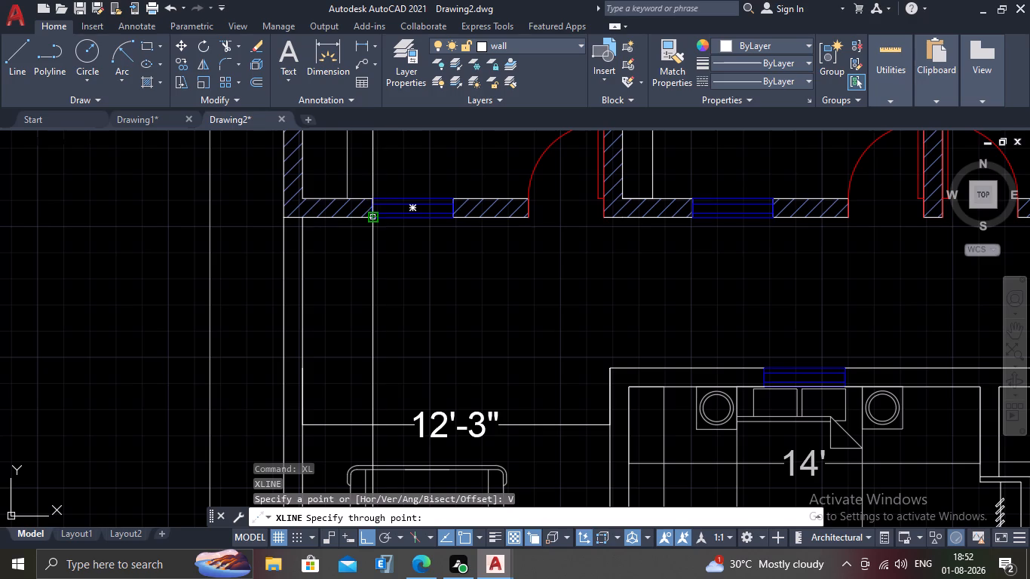
pyautogui.scroll(4, 375, 219)
pyautogui.moveTo(357, 216); pyautogui.dragTo(374, 216)
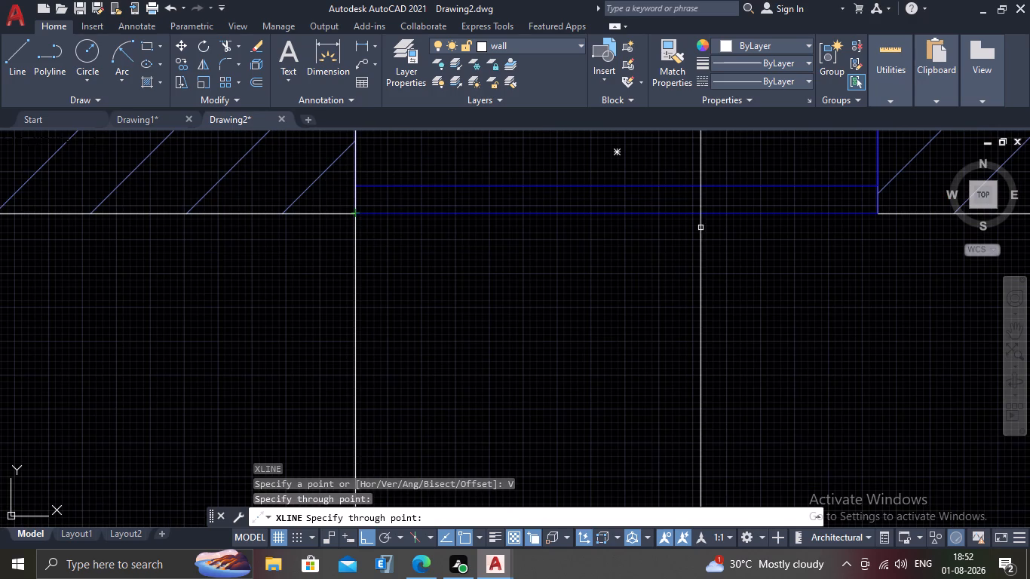
pyautogui.click(877, 216)
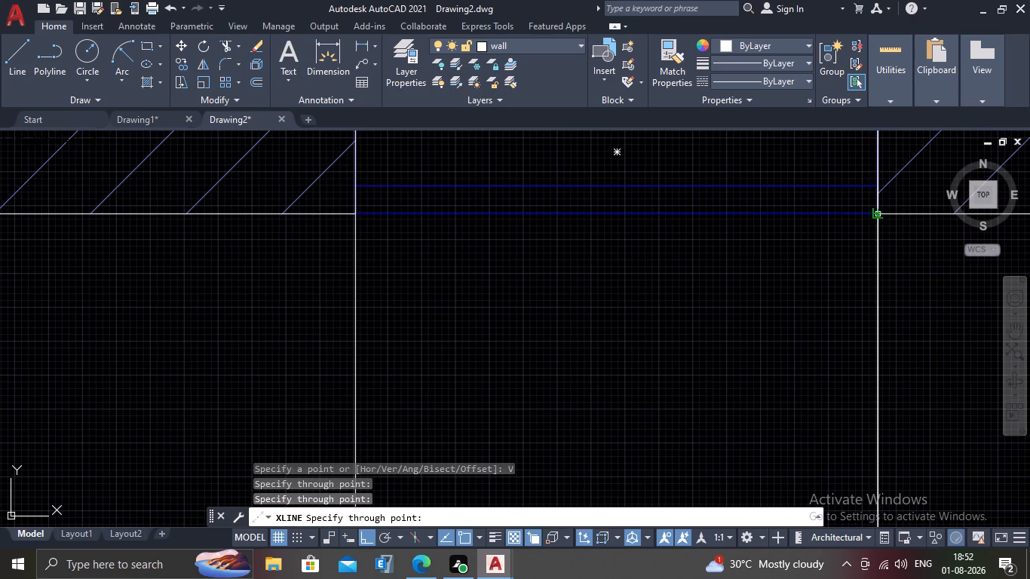
pyautogui.press('Escape')
# Insert the metric Aluminum Window elevation block in the empty space beside the section's outermost footing.
pyautogui.scroll(-8, 810, 296)
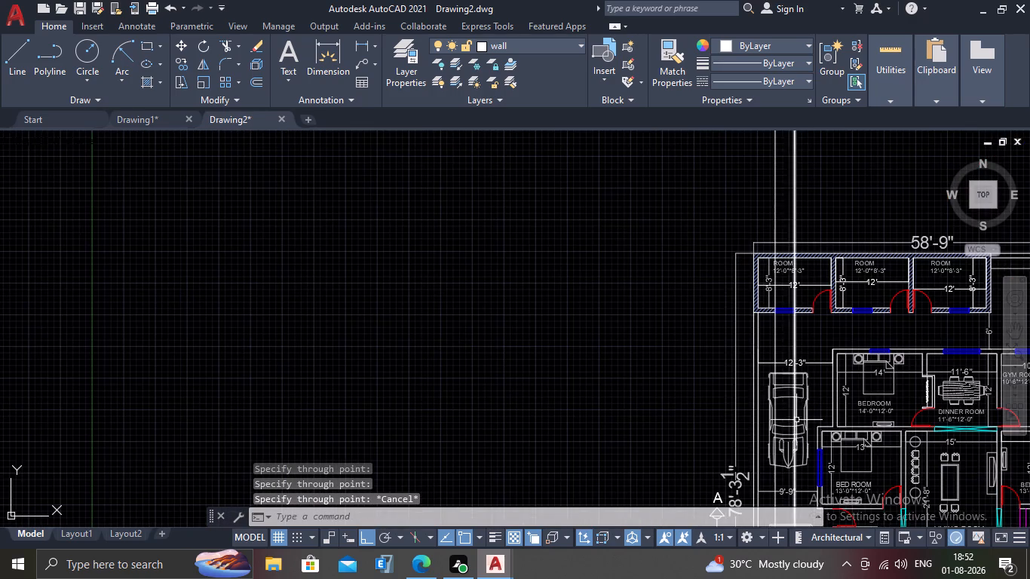
pyautogui.moveTo(752, 251); pyautogui.dragTo(744, 162, button='middle')
pyautogui.moveTo(754, 339); pyautogui.dragTo(642, 128, button='middle')
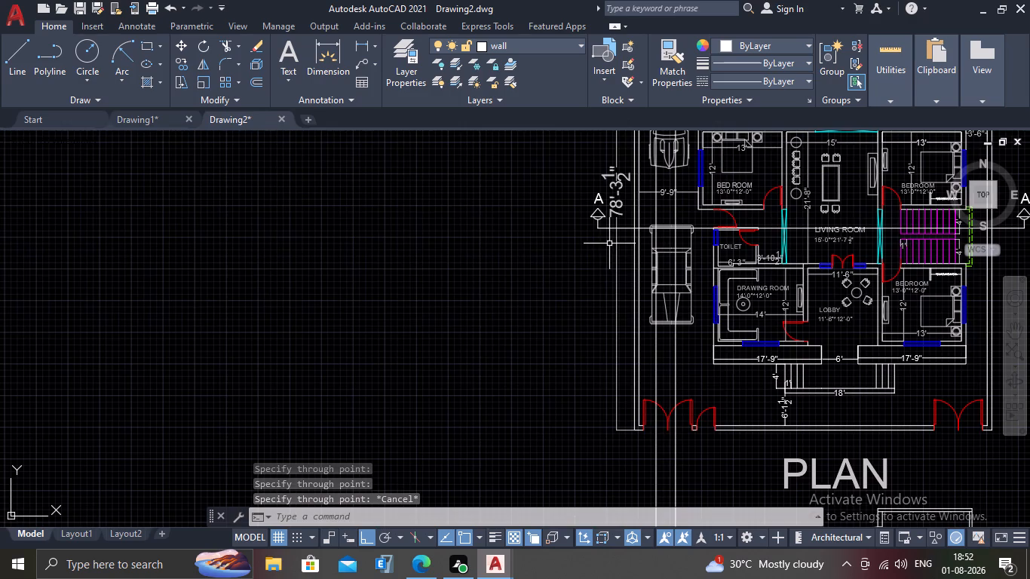
pyautogui.moveTo(610, 241); pyautogui.dragTo(513, 20, button='middle')
pyautogui.scroll(-2, 512, 216)
pyautogui.scroll(2, 546, 283)
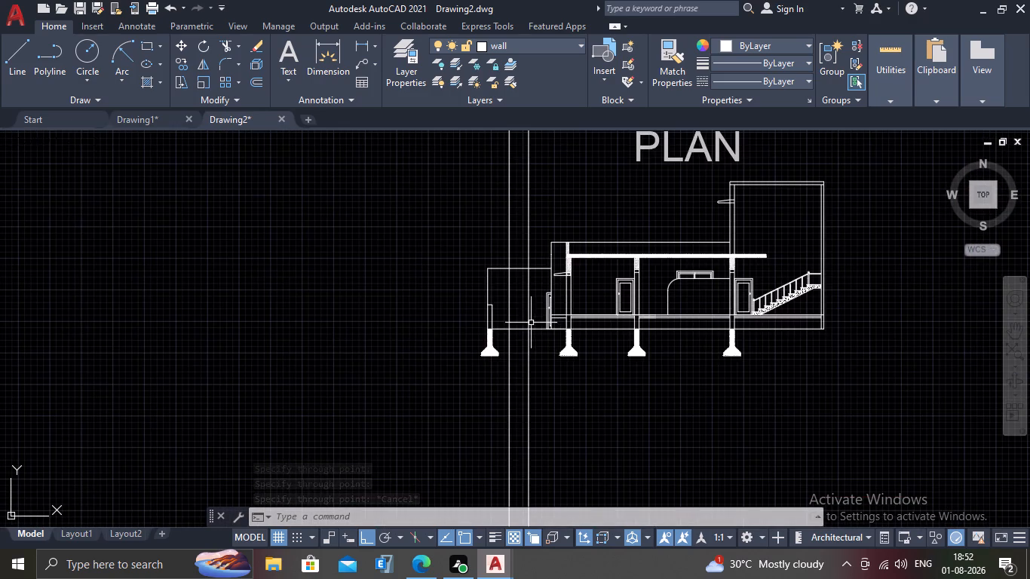
pyautogui.scroll(2, 524, 319)
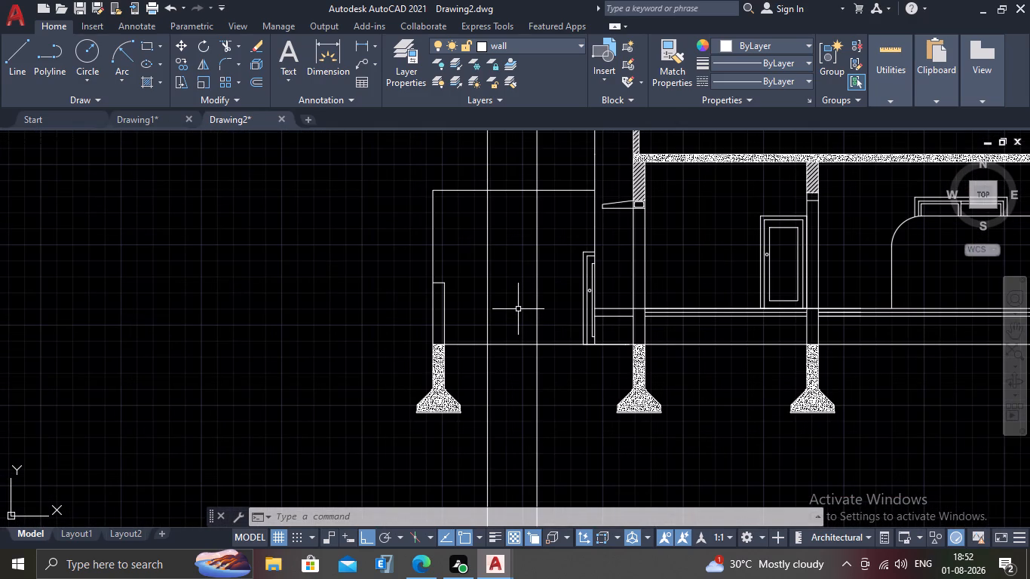
pyautogui.press('3')
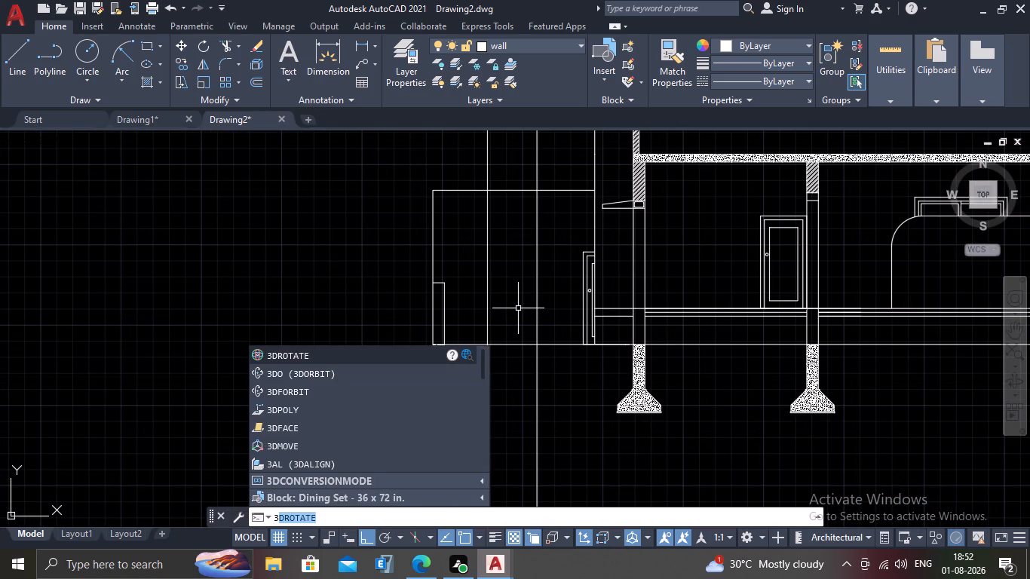
pyautogui.press('Escape')
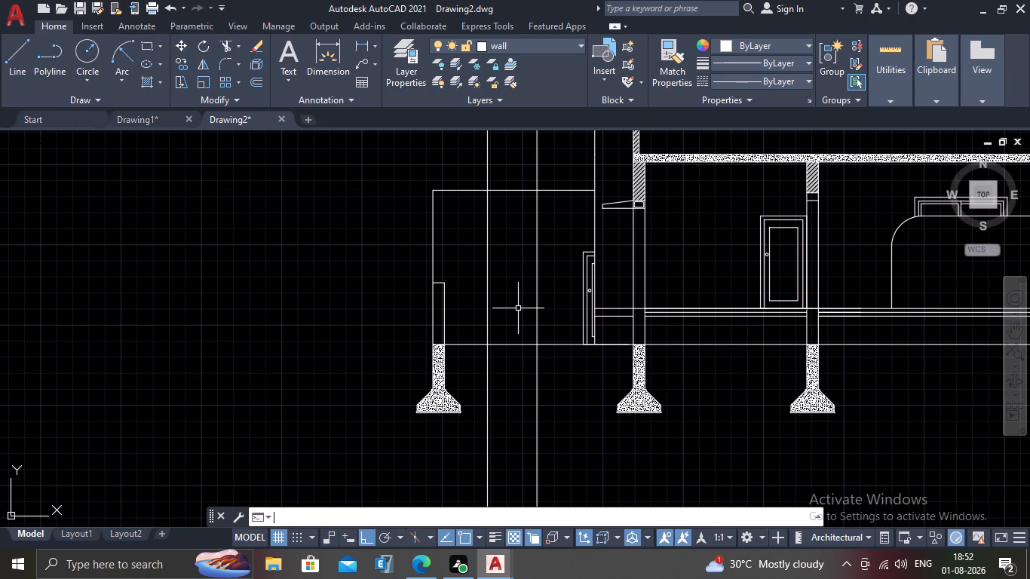
pyautogui.hotkey('ctrl', '3')
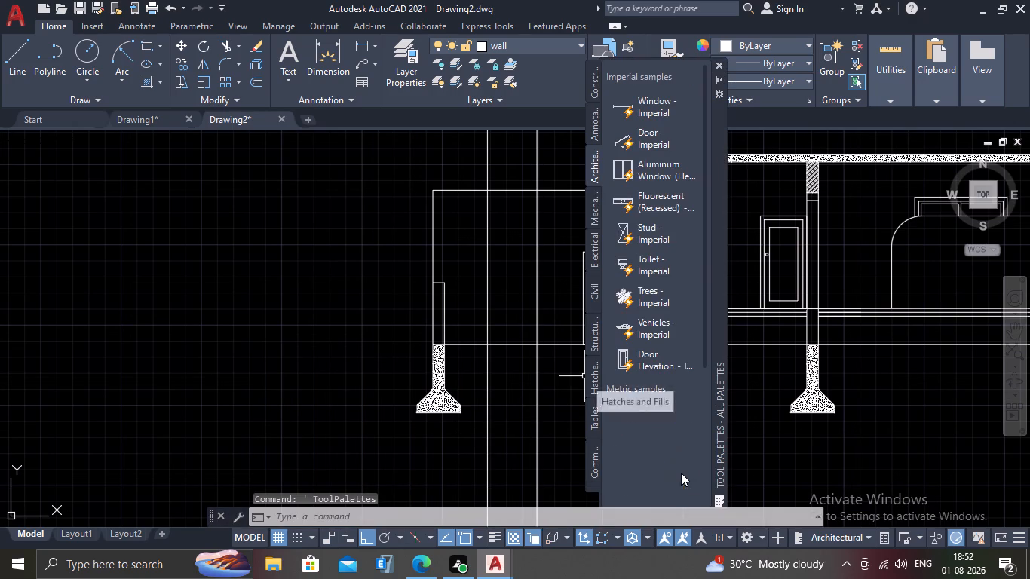
pyautogui.moveTo(681, 473); pyautogui.dragTo(354, 473)
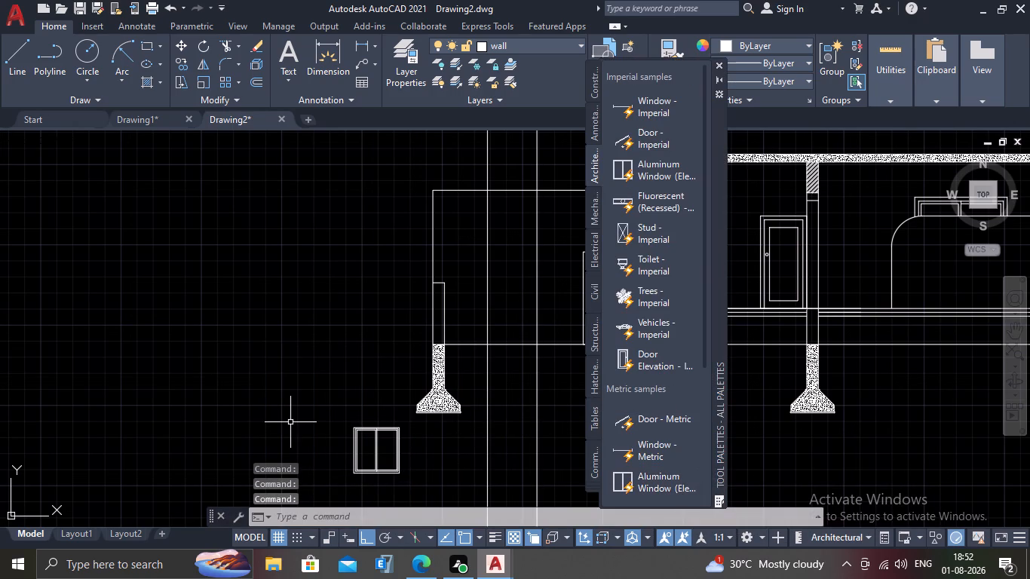
pyautogui.click(722, 64)
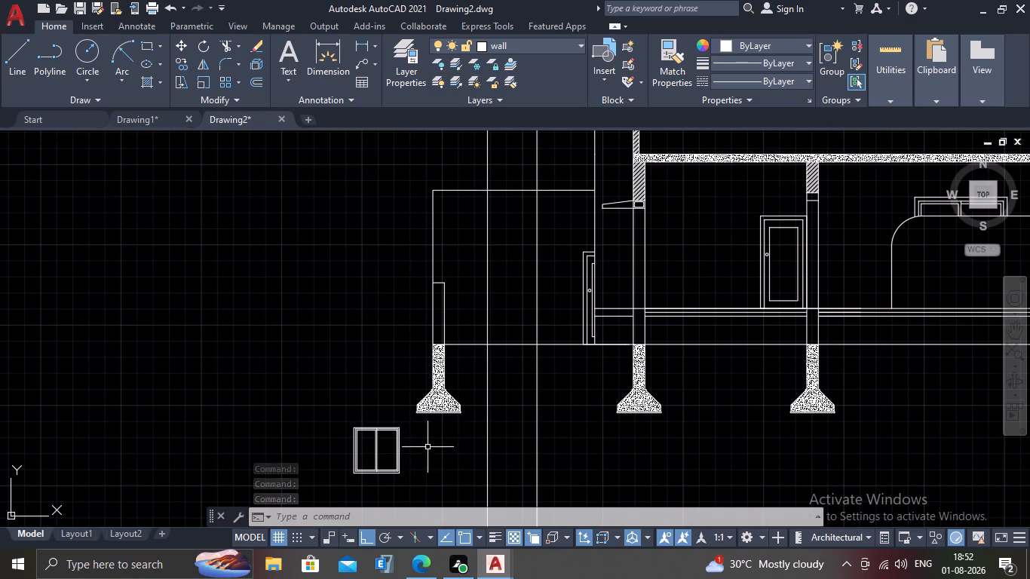
# Move the window by its lower-left corner to where the left construction line meets the section's ground line.
pyautogui.moveTo(428, 447); pyautogui.dragTo(451, 389, button='middle')
pyautogui.click(430, 373)
pyautogui.click(394, 412)
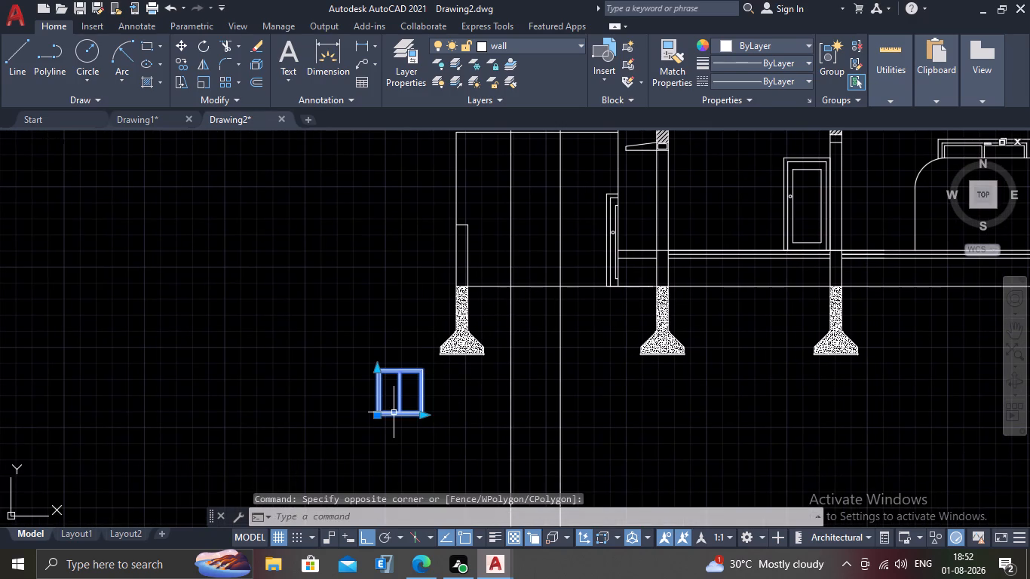
pyautogui.press('m')
pyautogui.press('Return')
pyautogui.scroll(3, 379, 418)
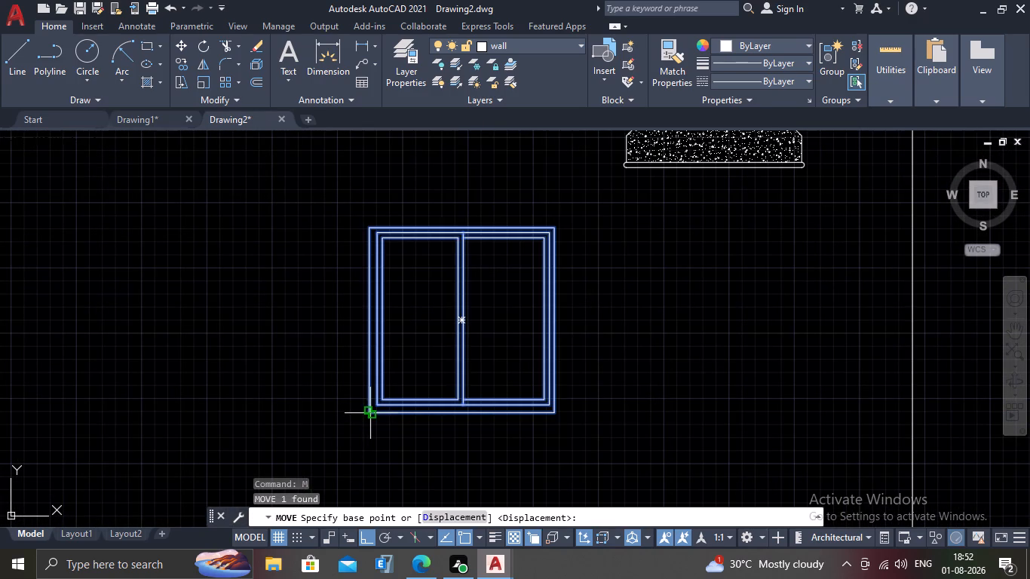
pyautogui.click(369, 413)
pyautogui.scroll(-3, 391, 398)
pyautogui.scroll(2, 551, 280)
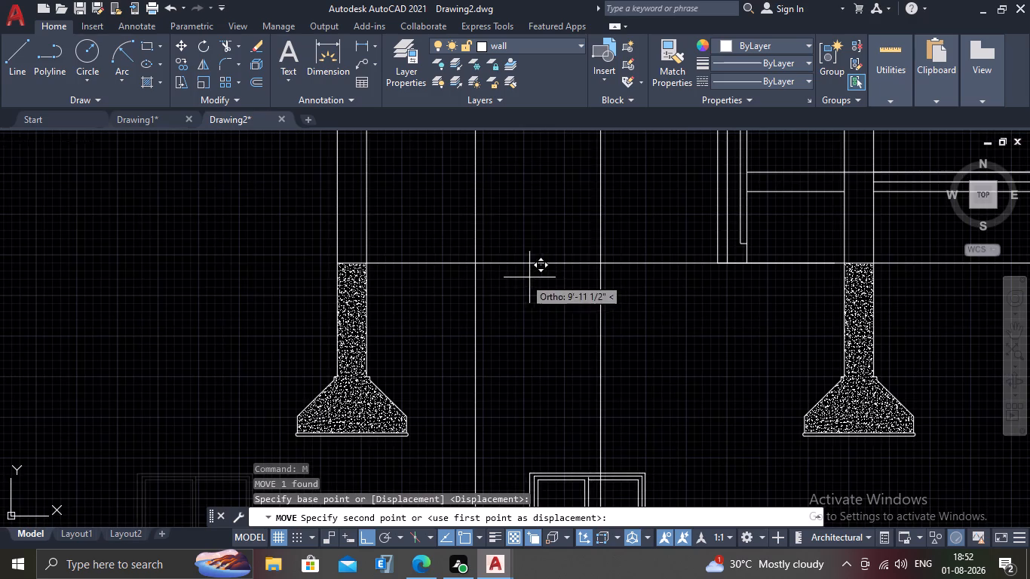
pyautogui.click(478, 262)
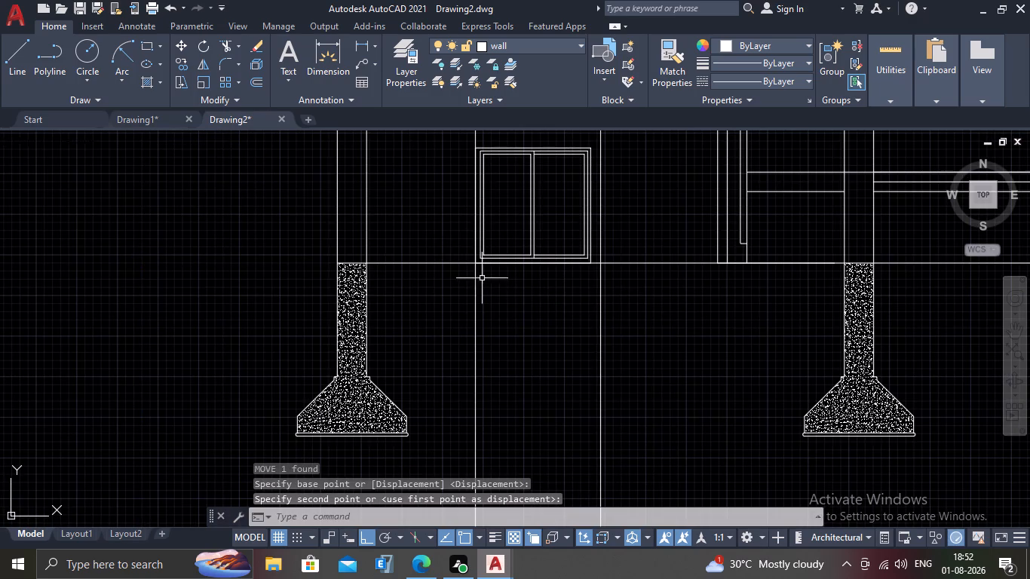
# Scale the window by reference from its lower-left corner so its width spans the two construction lines.
pyautogui.scroll(2, 545, 253)
pyautogui.moveTo(569, 229); pyautogui.dragTo(557, 233)
pyautogui.click(494, 249)
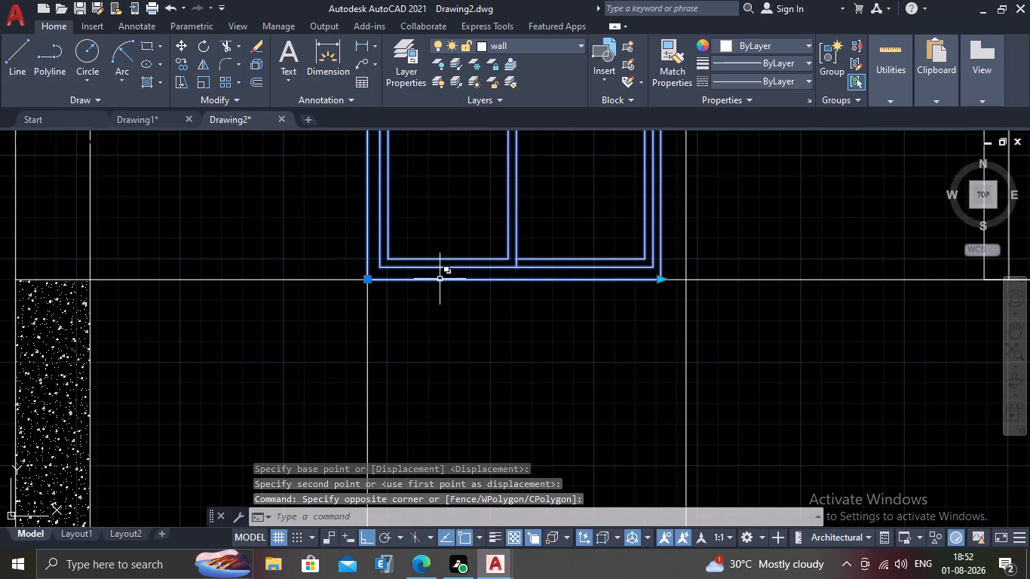
pyautogui.press('s')
pyautogui.press('c')
pyautogui.press('Return')
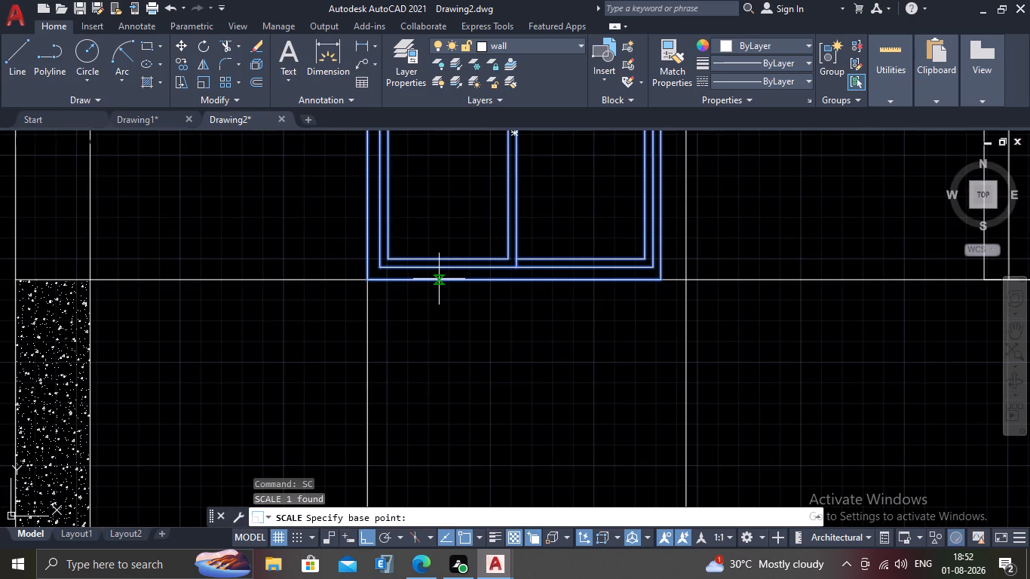
pyautogui.click(368, 282)
pyautogui.press('r')
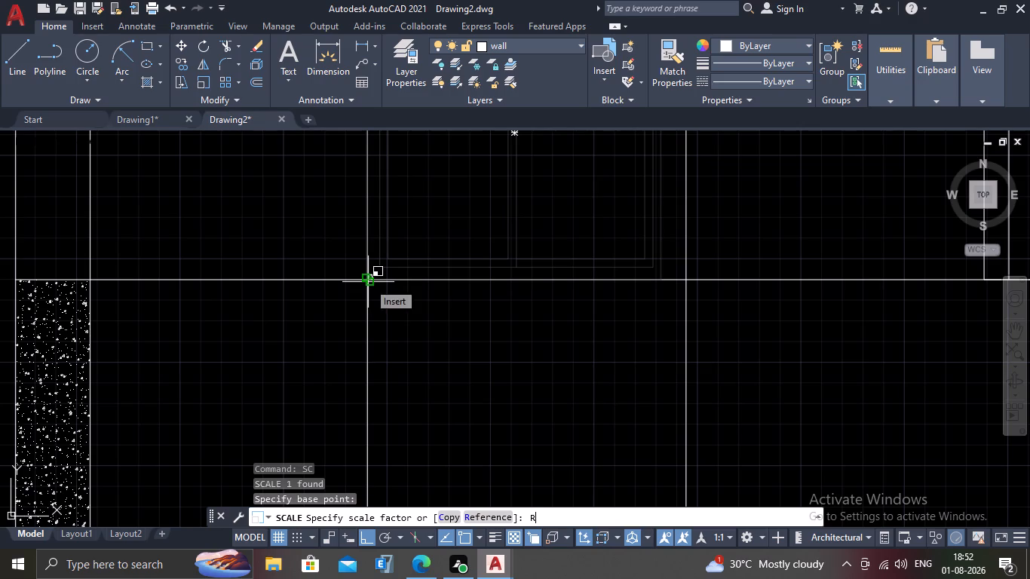
pyautogui.press('Return')
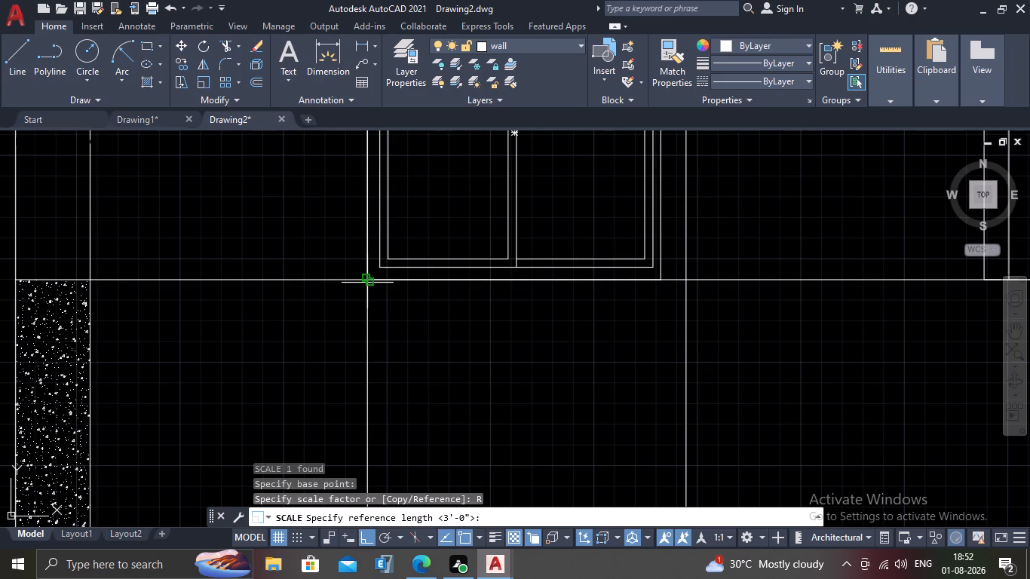
pyautogui.moveTo(367, 283); pyautogui.dragTo(434, 280)
pyautogui.click(658, 283)
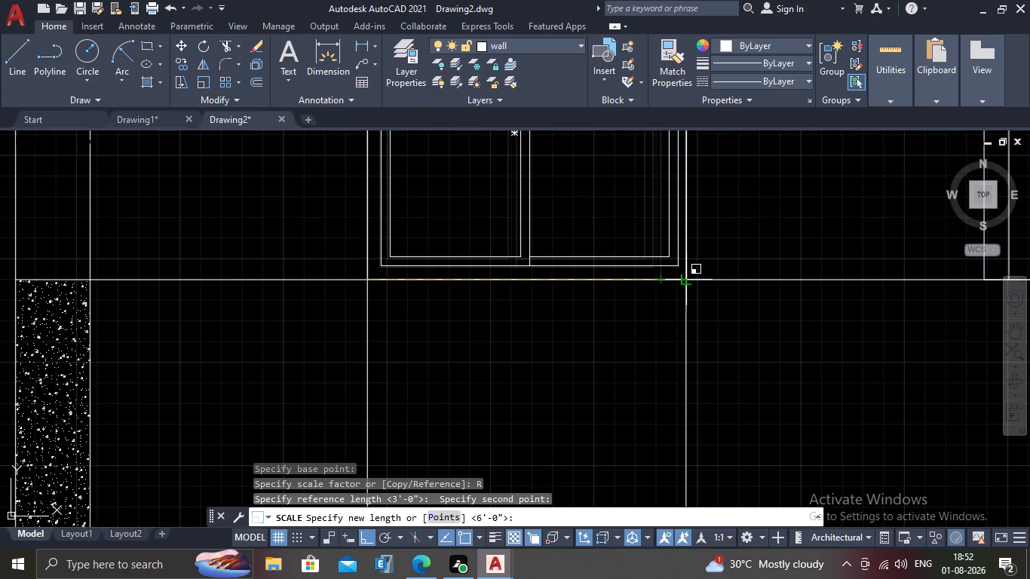
pyautogui.click(683, 282)
pyautogui.press('Escape')
# Move the window 3' straight up from the ground line.
pyautogui.moveTo(604, 234); pyautogui.dragTo(594, 234)
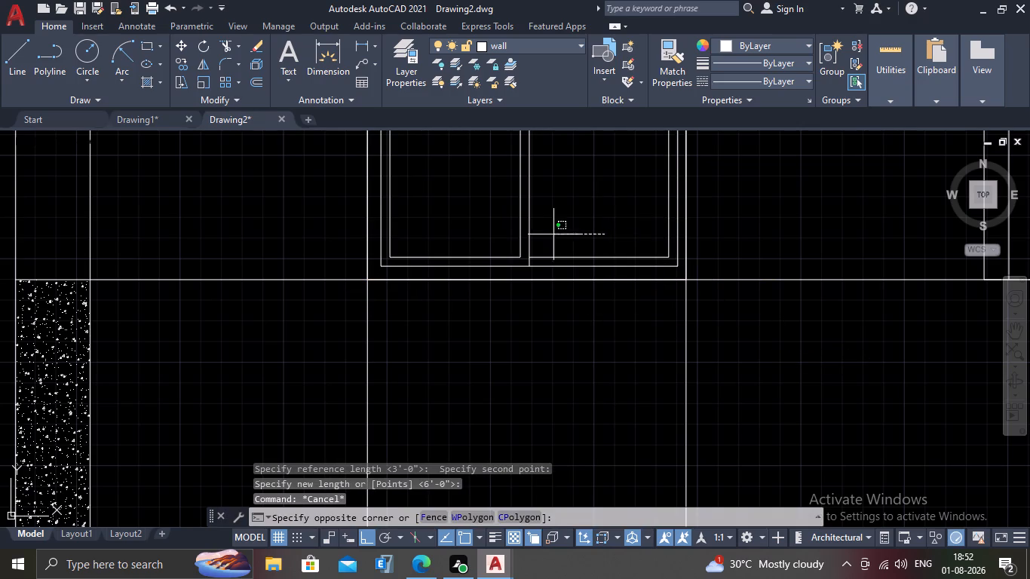
pyautogui.click(527, 240)
pyautogui.press('m')
pyautogui.press('Return')
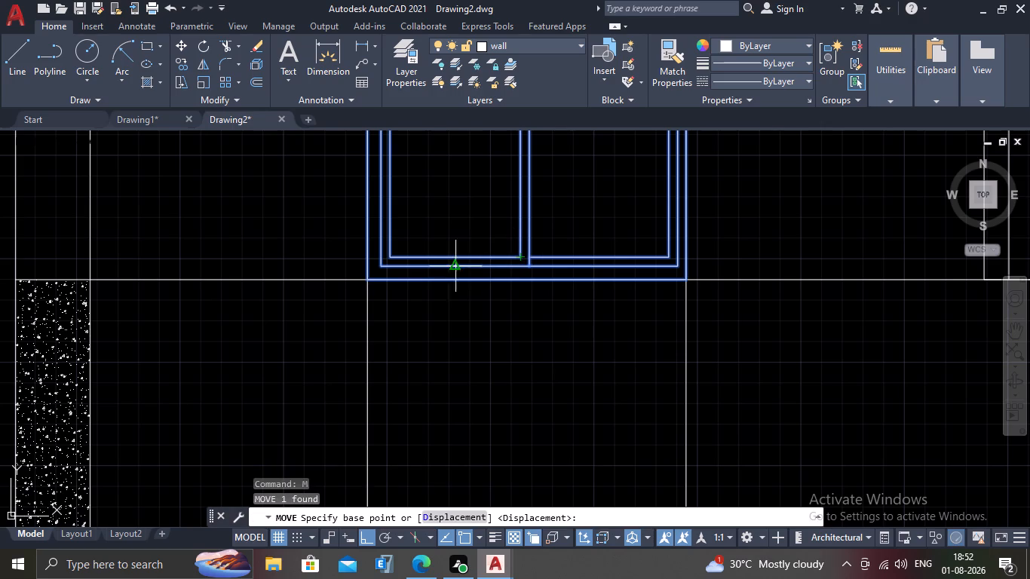
pyautogui.click(367, 282)
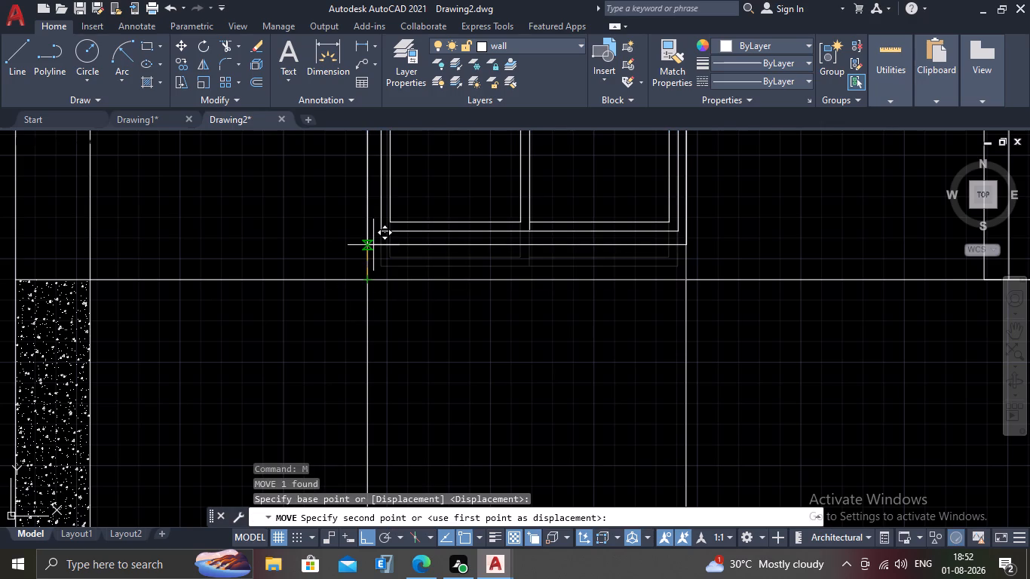
pyautogui.write("3'")
pyautogui.press('Return')
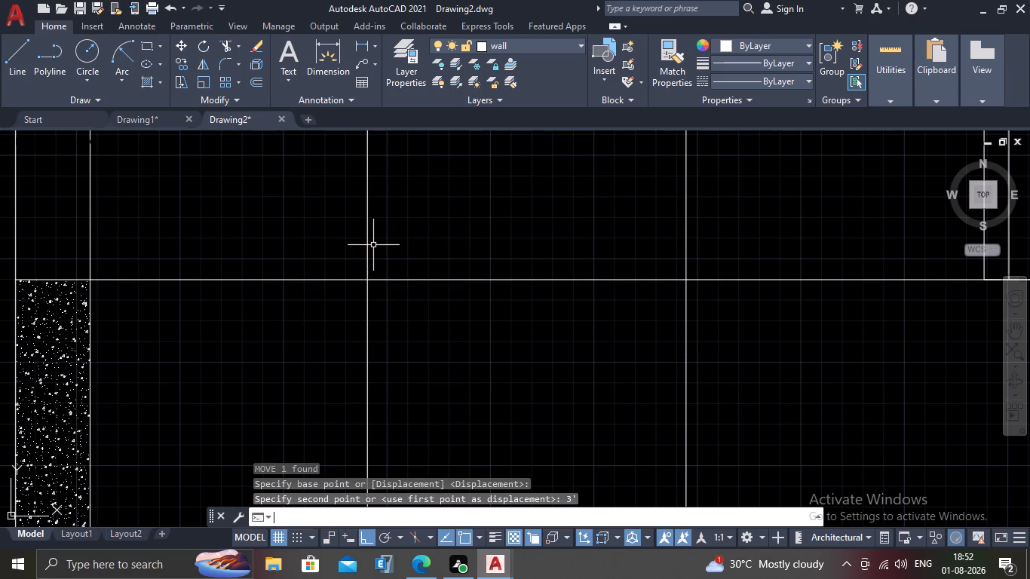
# Erase the two vertical construction lines running through the new window.
pyautogui.scroll(-4, 400, 289)
pyautogui.moveTo(411, 252); pyautogui.dragTo(413, 279, button='middle')
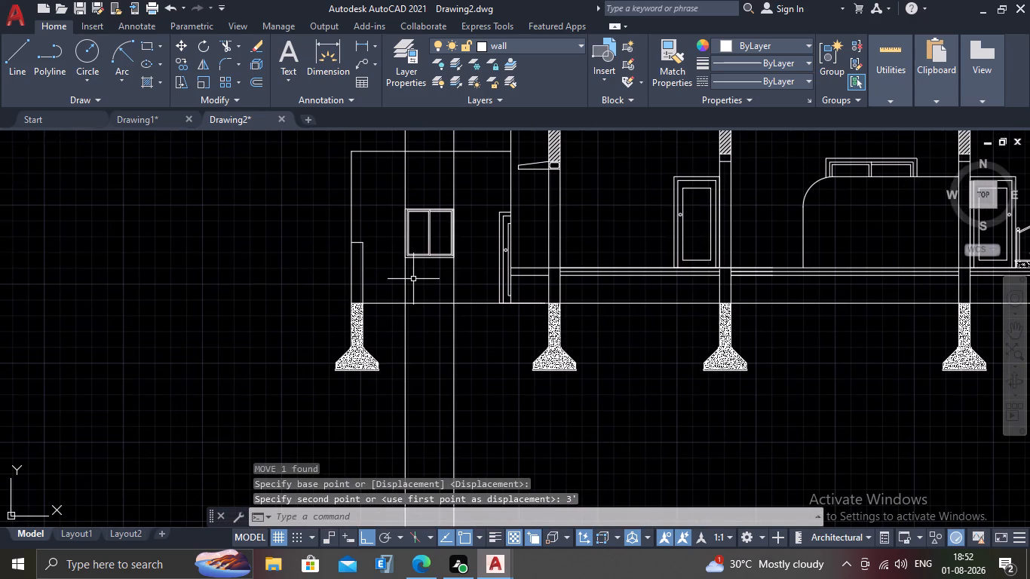
pyautogui.press('Escape')
pyautogui.click(460, 277)
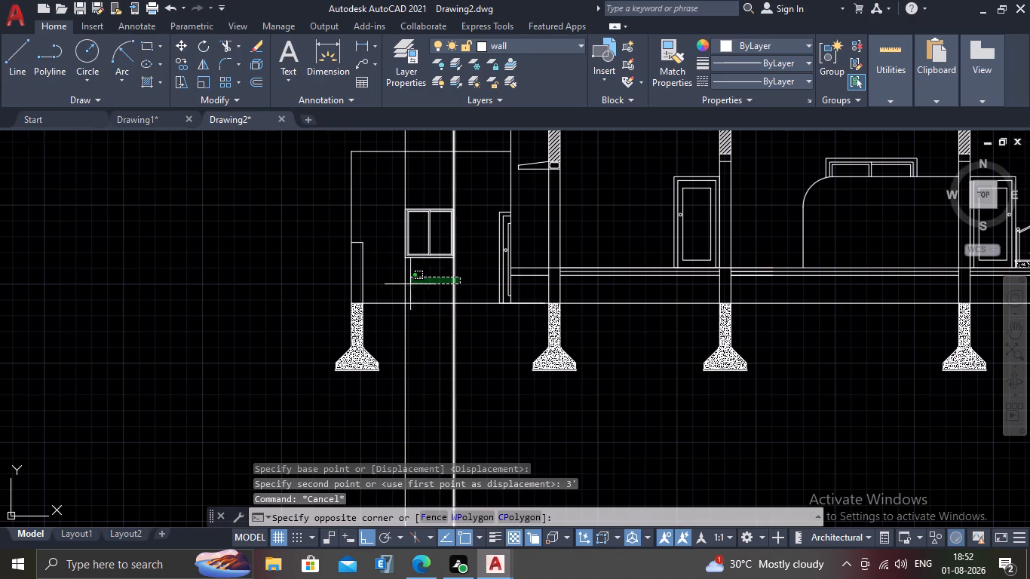
pyautogui.click(405, 284)
pyautogui.press('Delete')
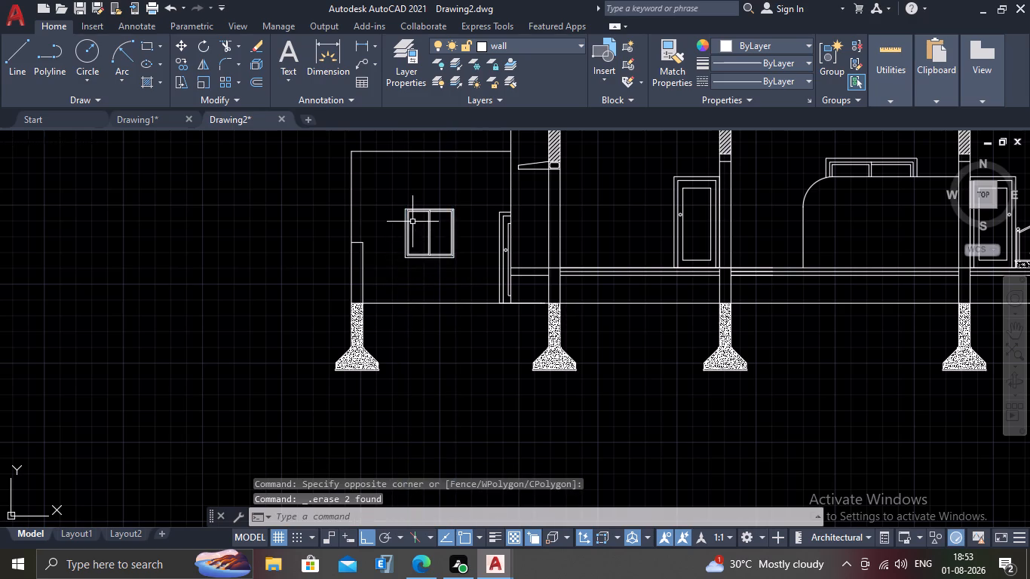
# Measure the gap between the window frame's outer line and the adjoining trim line in the right elevation.
pyautogui.scroll(2, 416, 222)
pyautogui.moveTo(429, 216); pyautogui.dragTo(415, 289, button='middle')
pyautogui.scroll(-2, 415, 290)
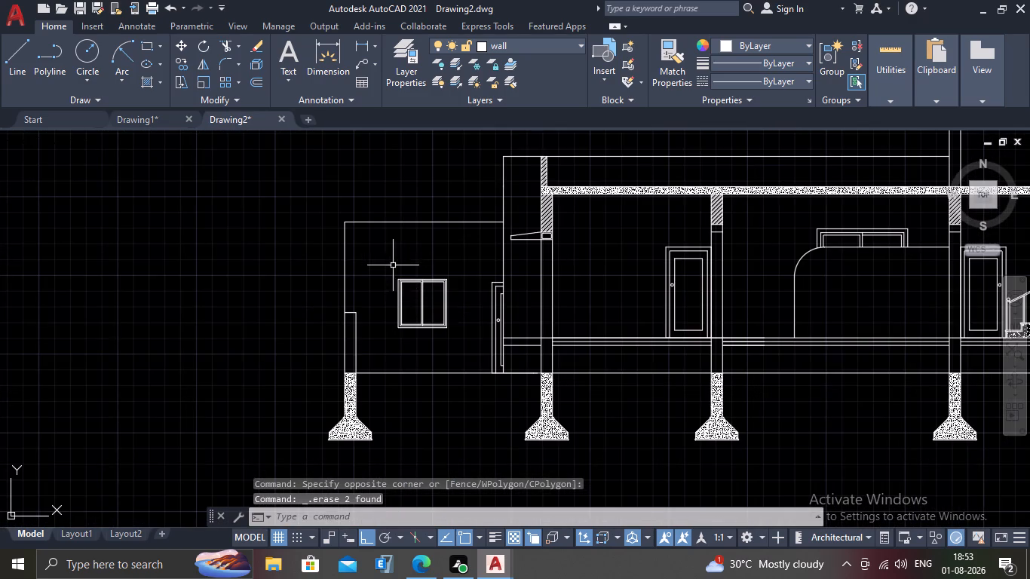
pyautogui.scroll(3, 393, 265)
pyautogui.scroll(-6, 427, 300)
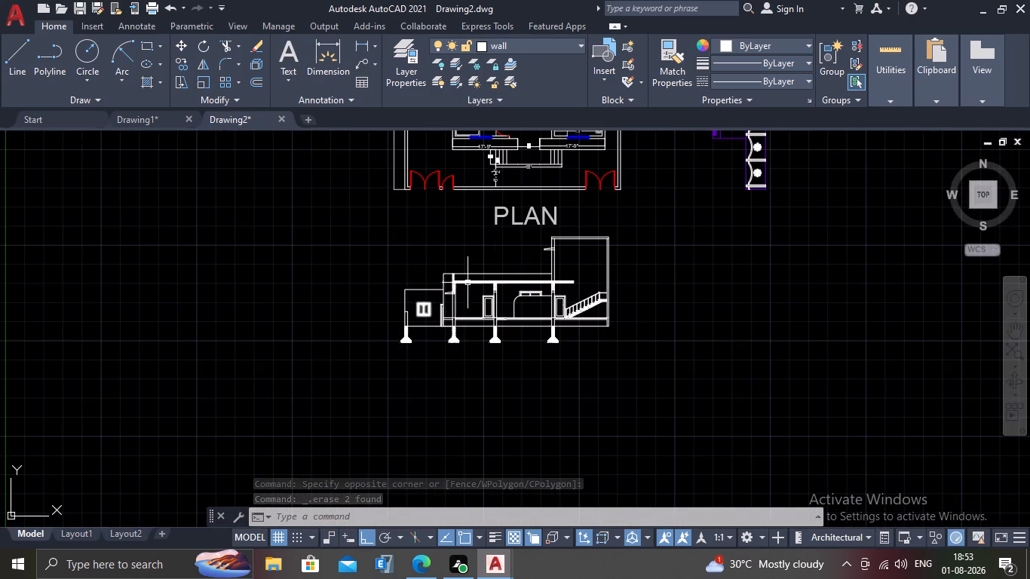
pyautogui.moveTo(676, 276); pyautogui.dragTo(555, 403, button='middle')
pyautogui.scroll(2, 594, 234)
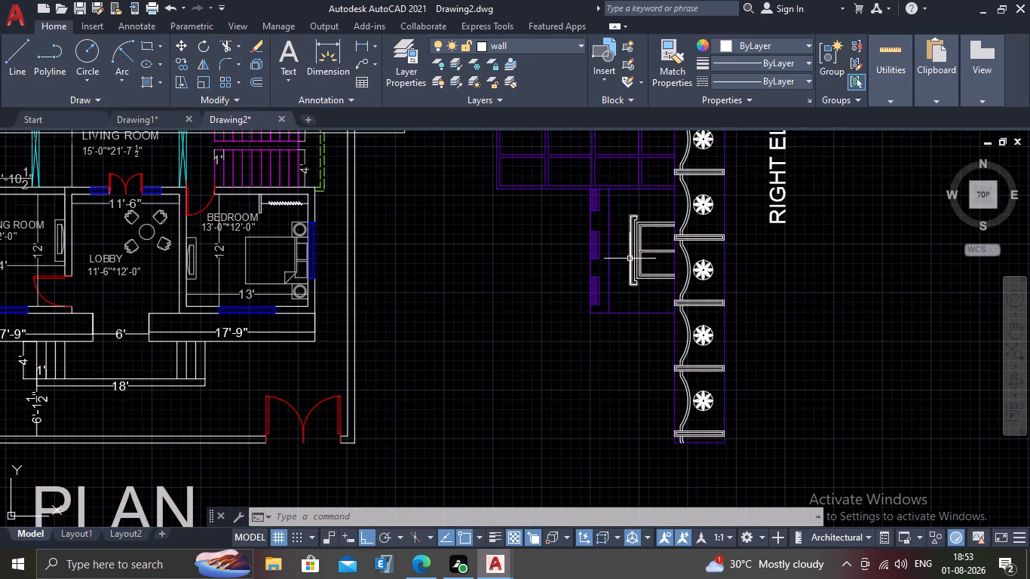
pyautogui.scroll(4, 633, 262)
pyautogui.scroll(1, 649, 329)
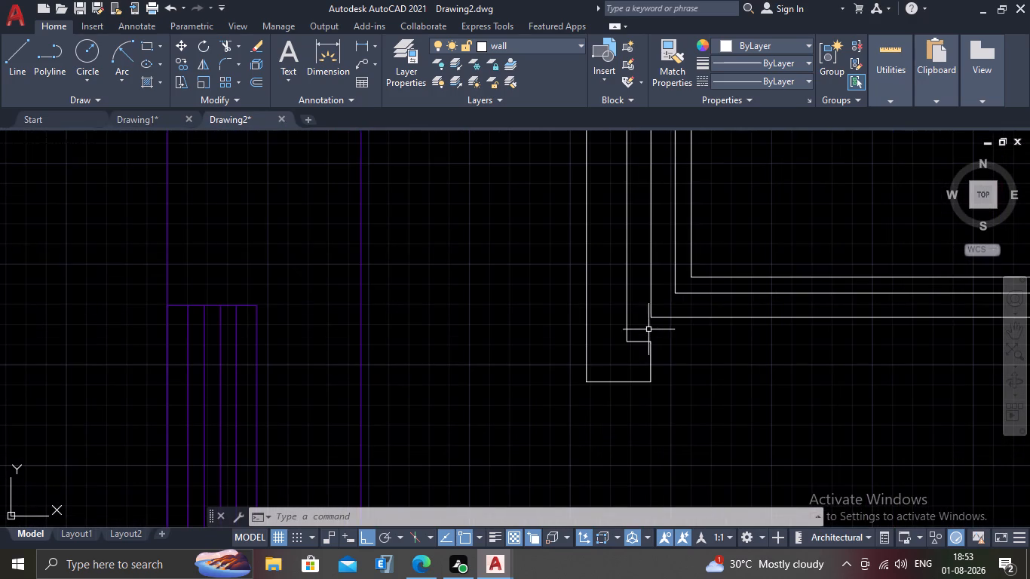
pyautogui.write('DAL')
pyautogui.press('Return')
pyautogui.scroll(2, 650, 324)
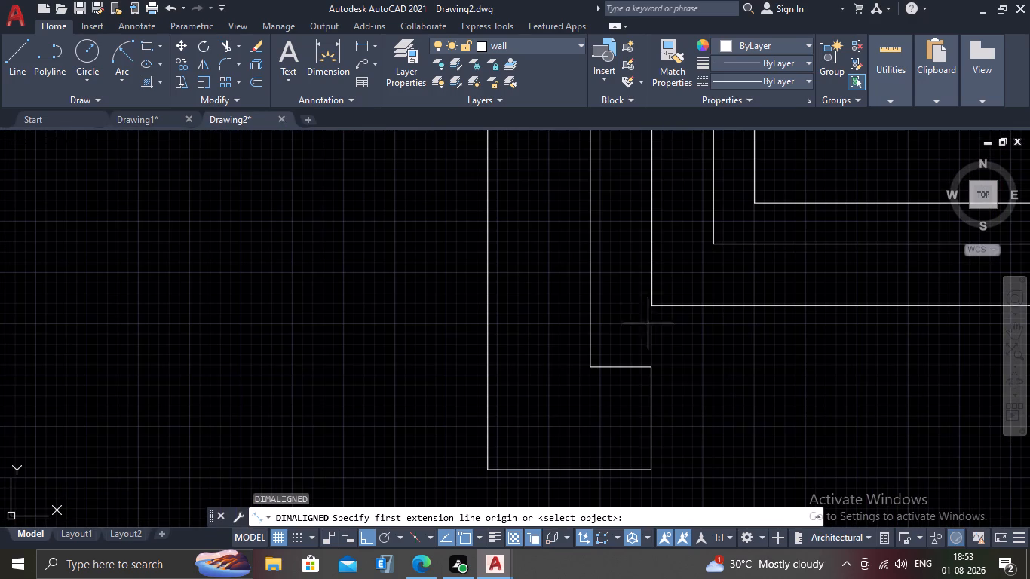
pyautogui.click(649, 305)
pyautogui.click(589, 310)
pyautogui.scroll(-2, 589, 310)
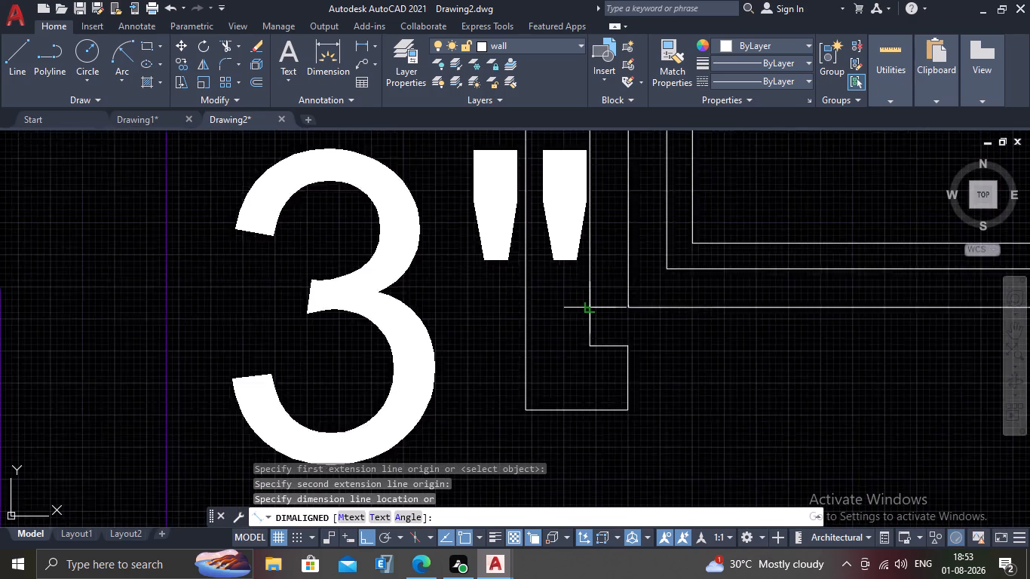
pyautogui.press('Escape')
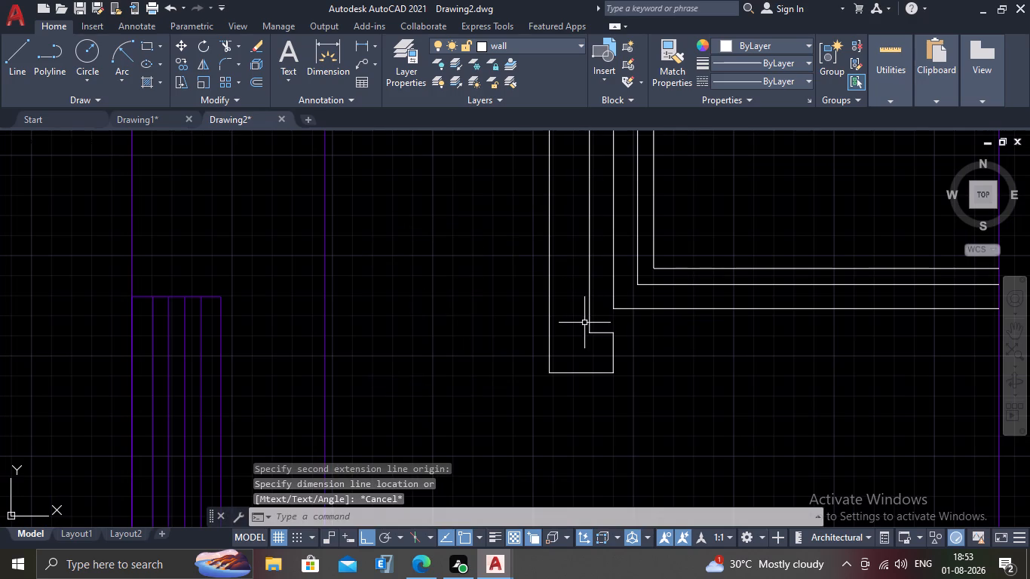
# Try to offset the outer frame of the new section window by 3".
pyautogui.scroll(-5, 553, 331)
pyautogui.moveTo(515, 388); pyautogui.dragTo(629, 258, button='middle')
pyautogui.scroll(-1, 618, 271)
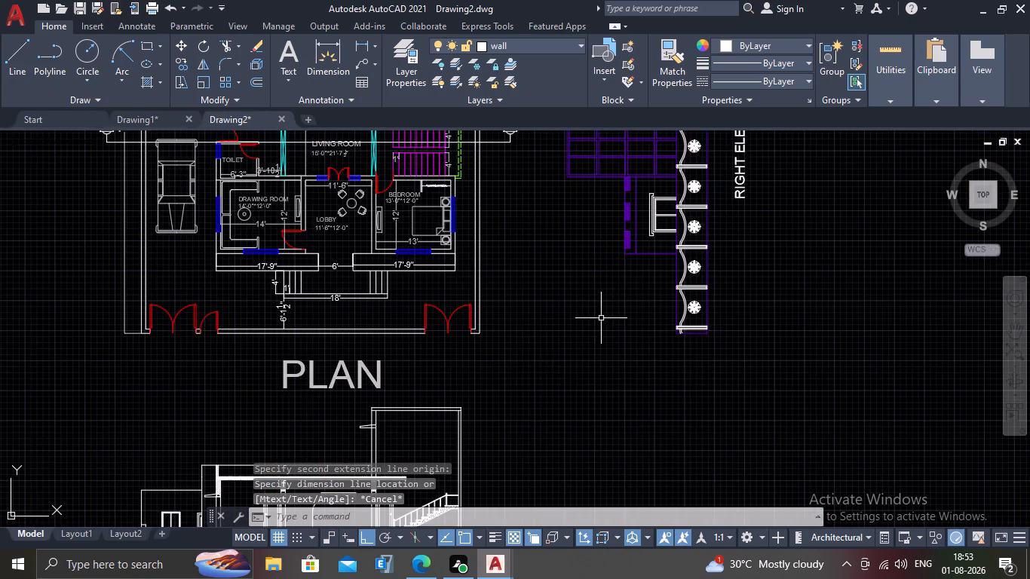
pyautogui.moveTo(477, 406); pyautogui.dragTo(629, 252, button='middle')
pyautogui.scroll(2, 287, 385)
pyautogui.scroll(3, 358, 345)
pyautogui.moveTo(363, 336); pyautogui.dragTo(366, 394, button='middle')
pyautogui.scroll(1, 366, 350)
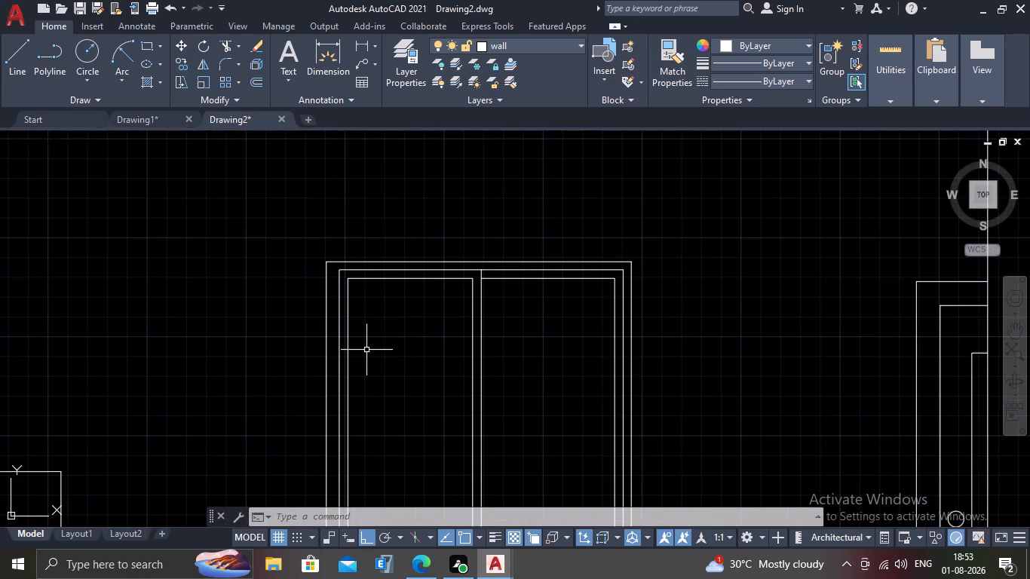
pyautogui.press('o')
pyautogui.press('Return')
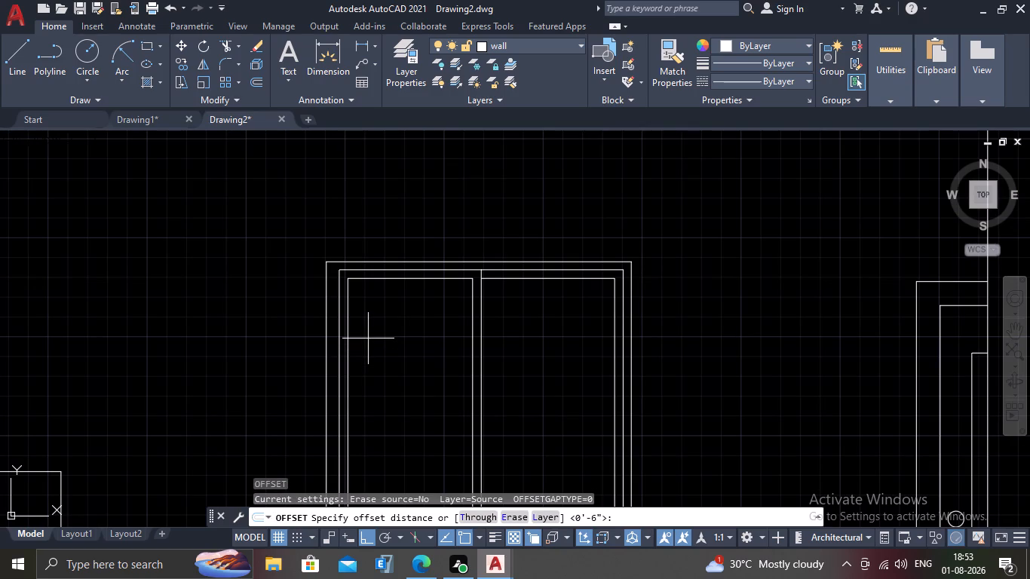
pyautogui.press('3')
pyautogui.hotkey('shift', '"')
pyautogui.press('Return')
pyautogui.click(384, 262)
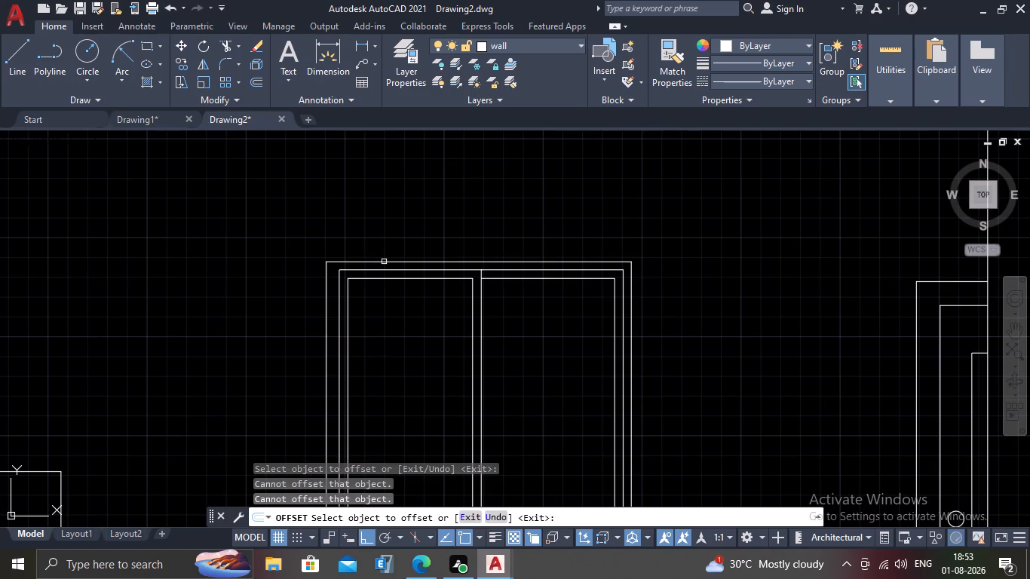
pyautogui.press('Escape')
# Explode the new window in the section into separate lines.
pyautogui.click(614, 222)
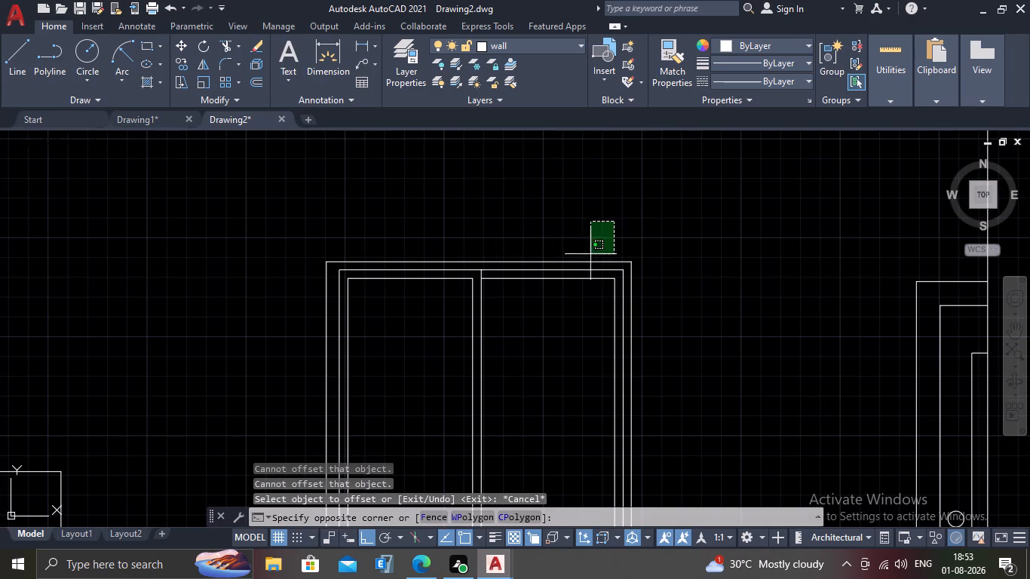
pyautogui.click(289, 375)
pyautogui.scroll(-1, 320, 356)
pyautogui.moveTo(317, 356); pyautogui.dragTo(401, 309, button='middle')
pyautogui.write('EXP')
pyautogui.click(357, 370)
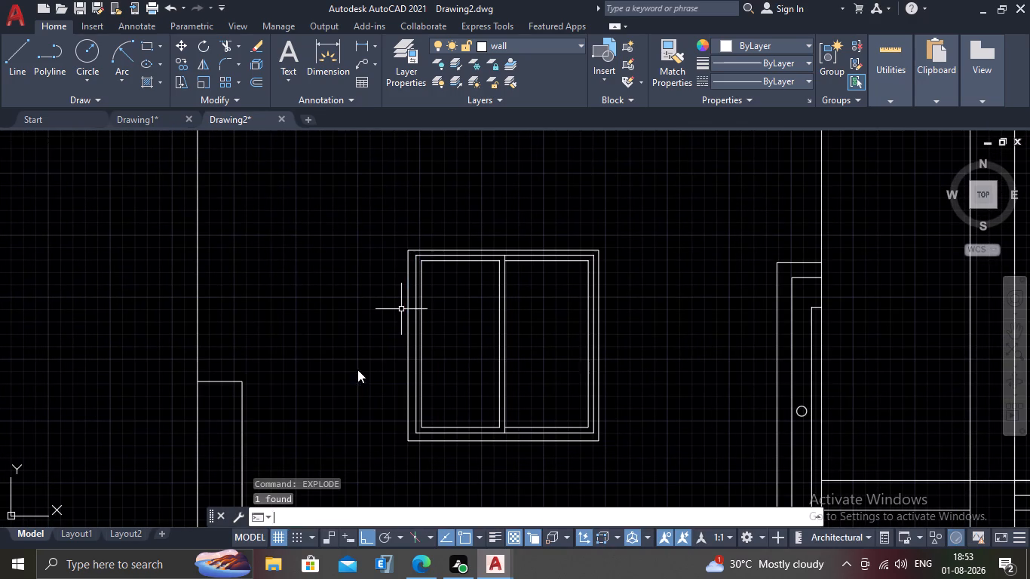
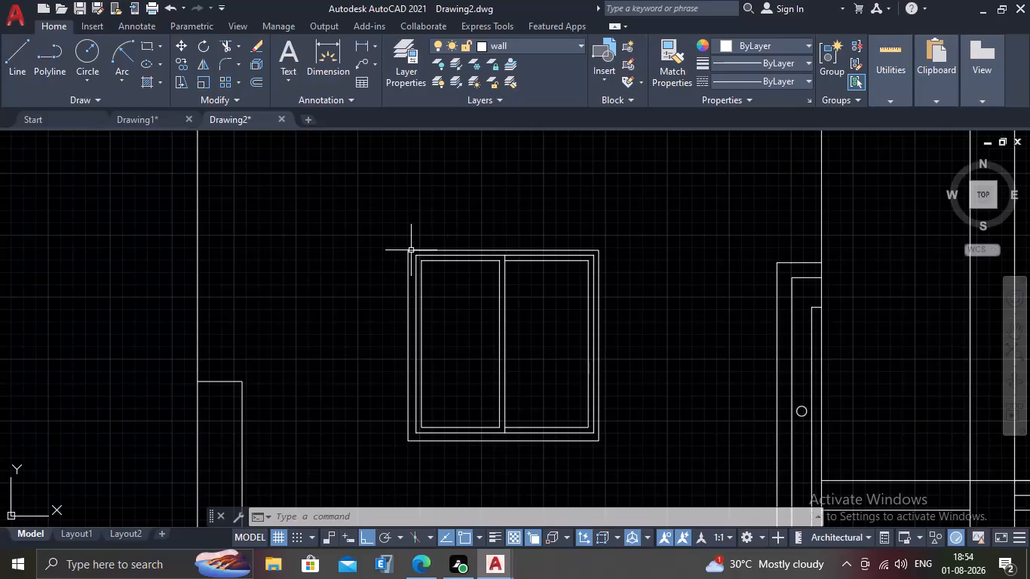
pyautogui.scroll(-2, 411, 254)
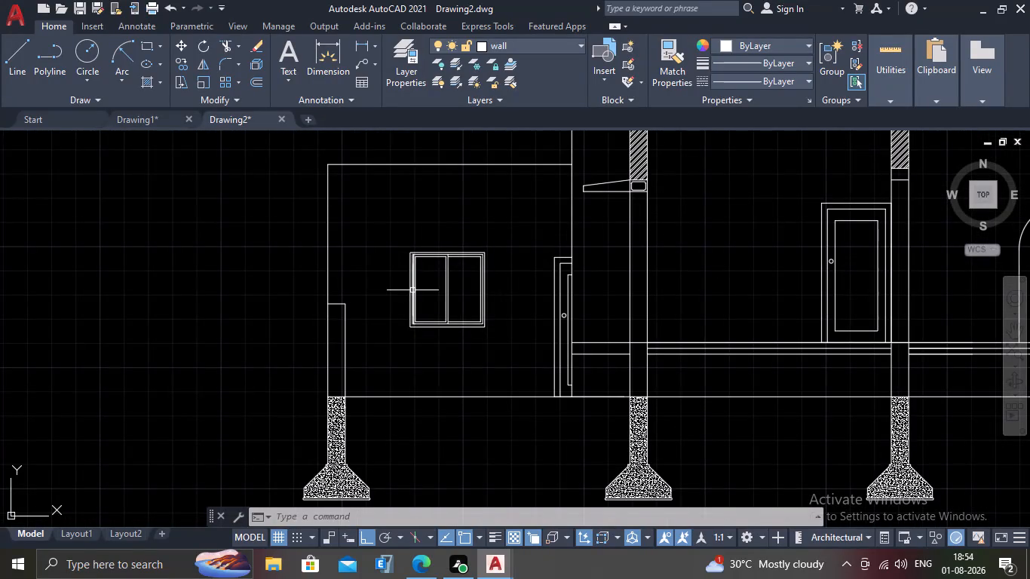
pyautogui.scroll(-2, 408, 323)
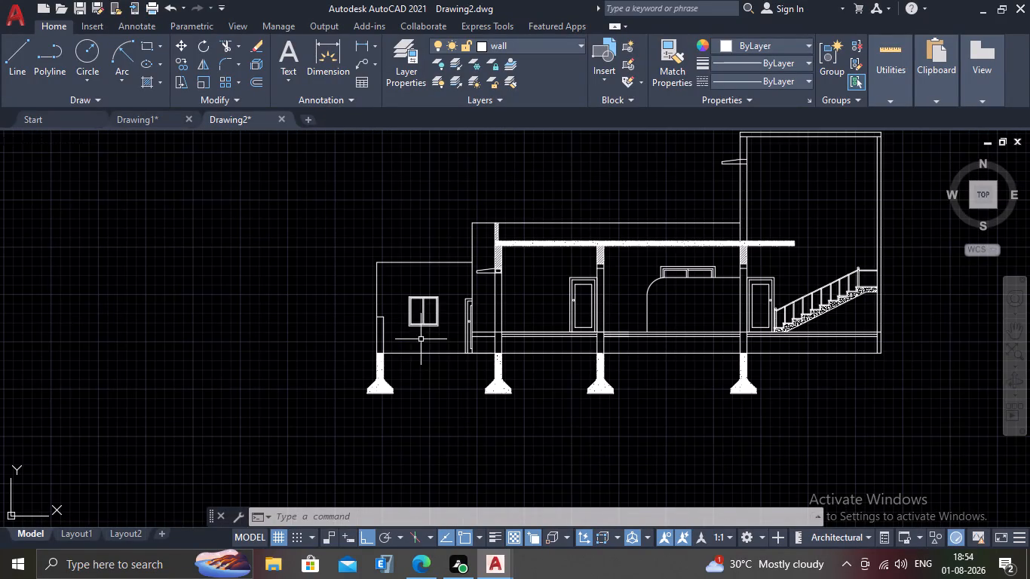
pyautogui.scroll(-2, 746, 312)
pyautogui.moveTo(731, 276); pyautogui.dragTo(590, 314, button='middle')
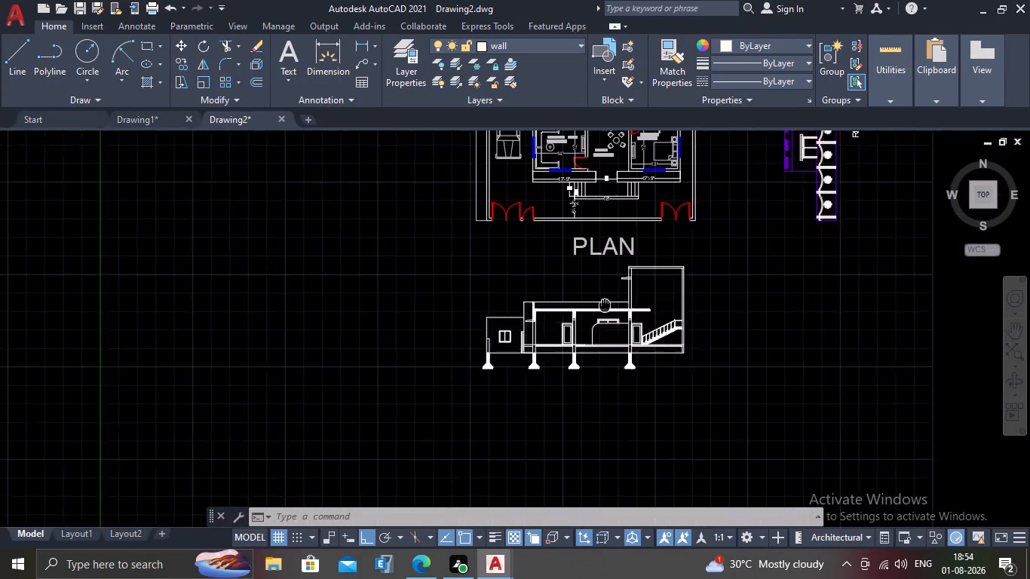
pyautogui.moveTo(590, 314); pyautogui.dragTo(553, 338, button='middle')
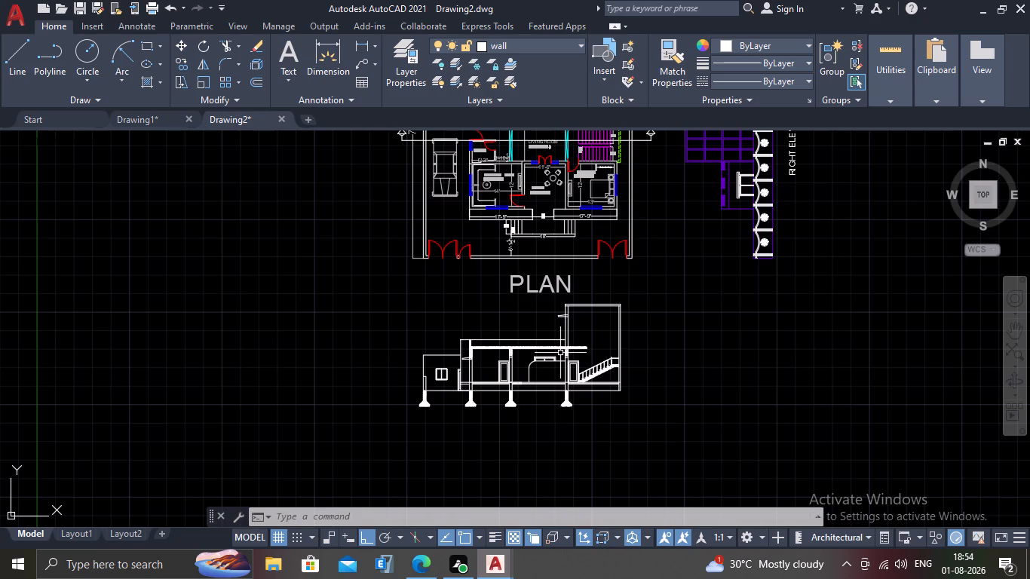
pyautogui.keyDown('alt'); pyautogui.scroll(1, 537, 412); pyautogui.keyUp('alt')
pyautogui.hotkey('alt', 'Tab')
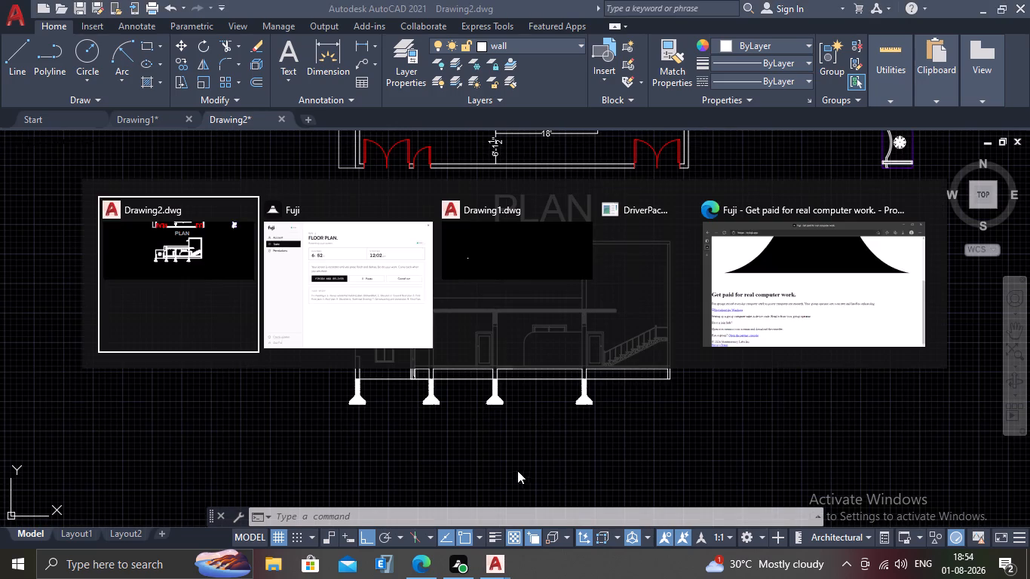
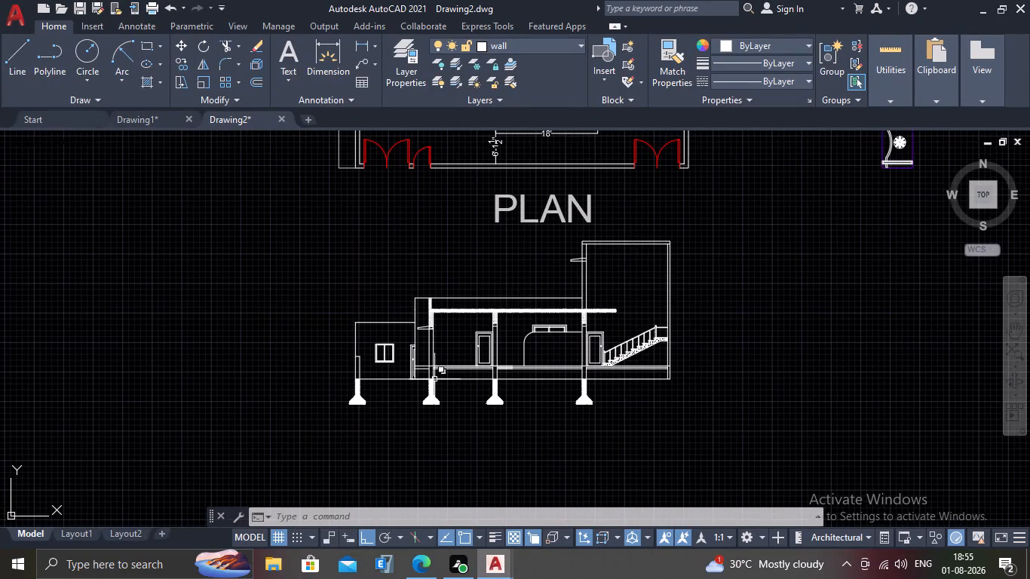
# Offset the outer frame outline of the left room's window in the section 3" outward.
pyautogui.scroll(1, 393, 374)
pyautogui.scroll(1, 354, 325)
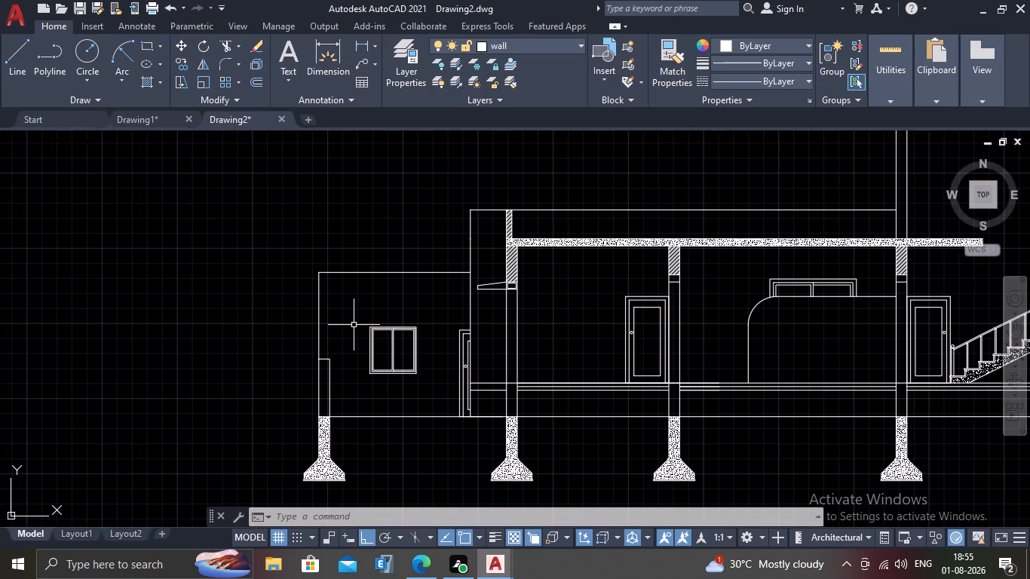
pyautogui.scroll(3, 392, 330)
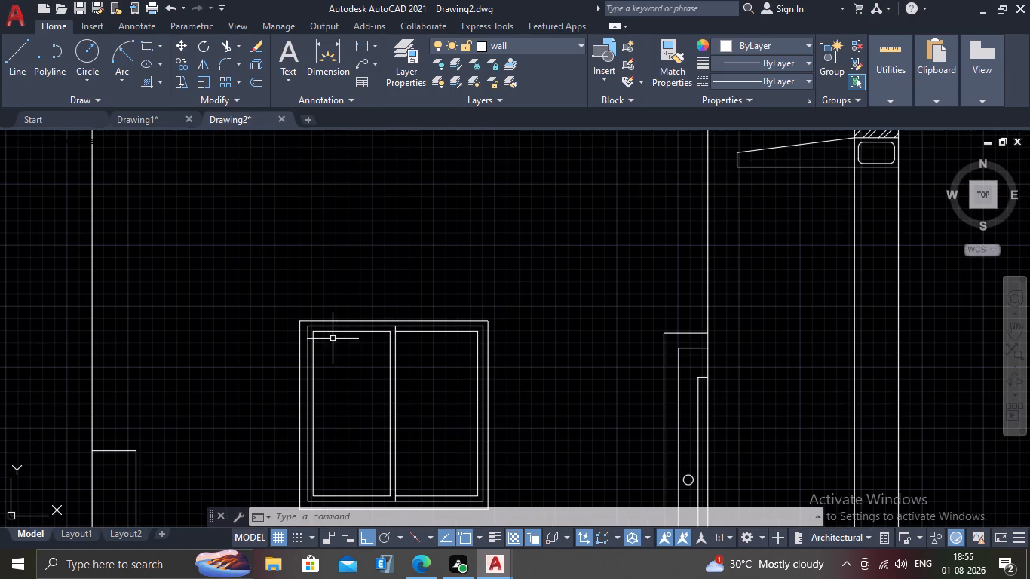
pyautogui.click(372, 318)
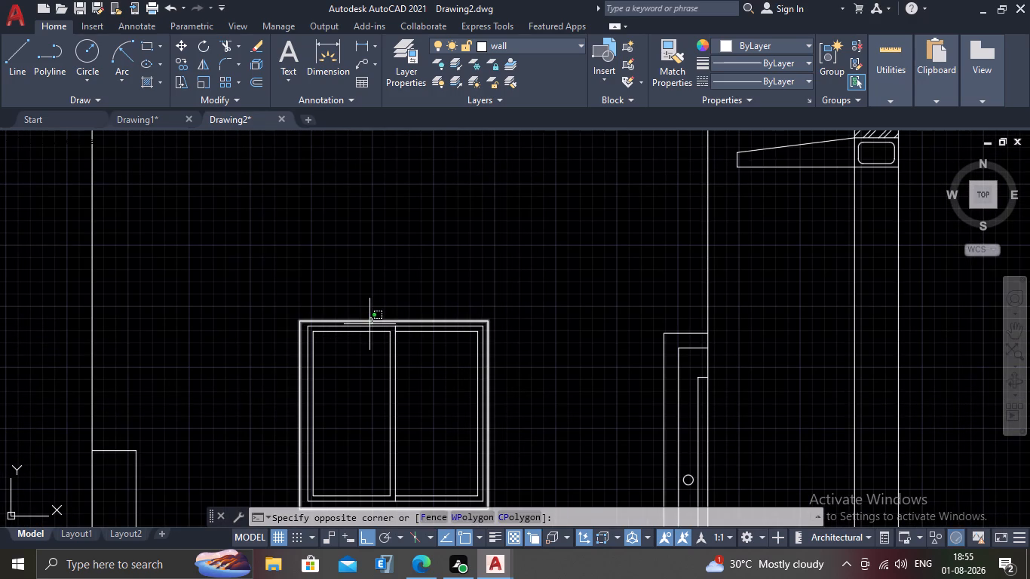
pyautogui.click(369, 324)
pyautogui.press('Escape')
pyautogui.scroll(2, 323, 331)
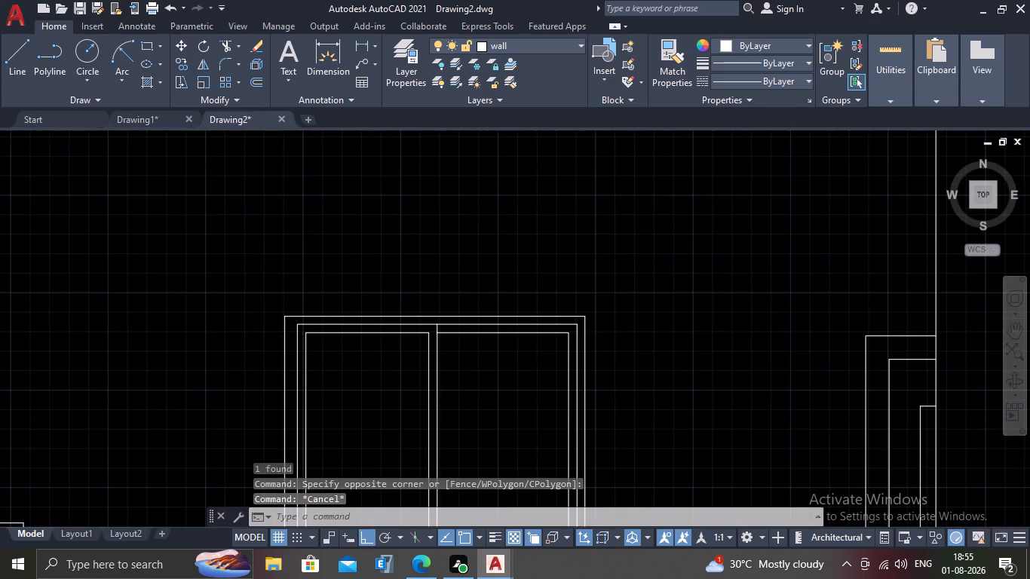
pyautogui.press('o')
pyautogui.press('Return')
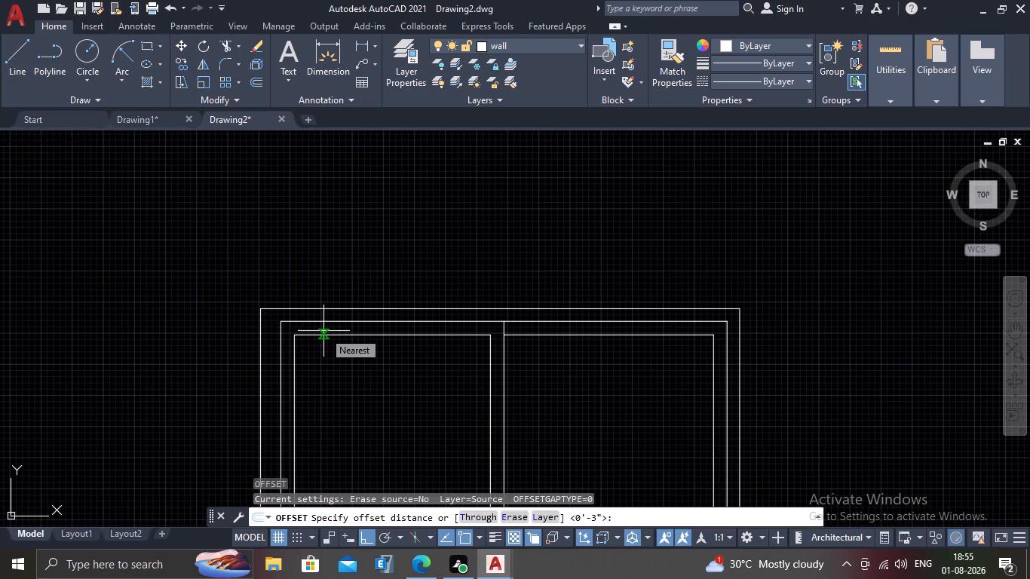
pyautogui.press('3')
pyautogui.hotkey('shift', '"')
pyautogui.press('Return')
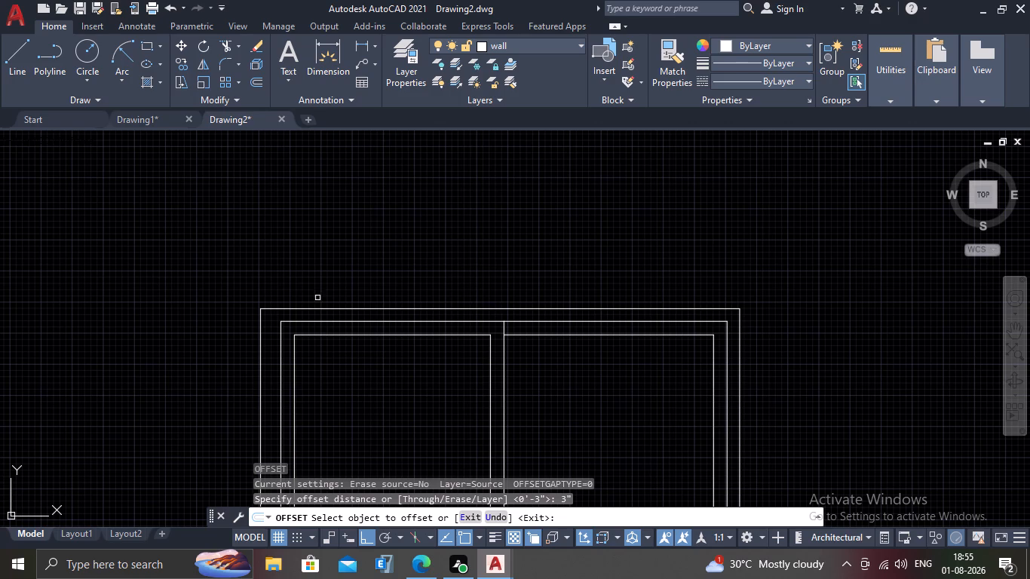
pyautogui.click(313, 308)
pyautogui.click(322, 277)
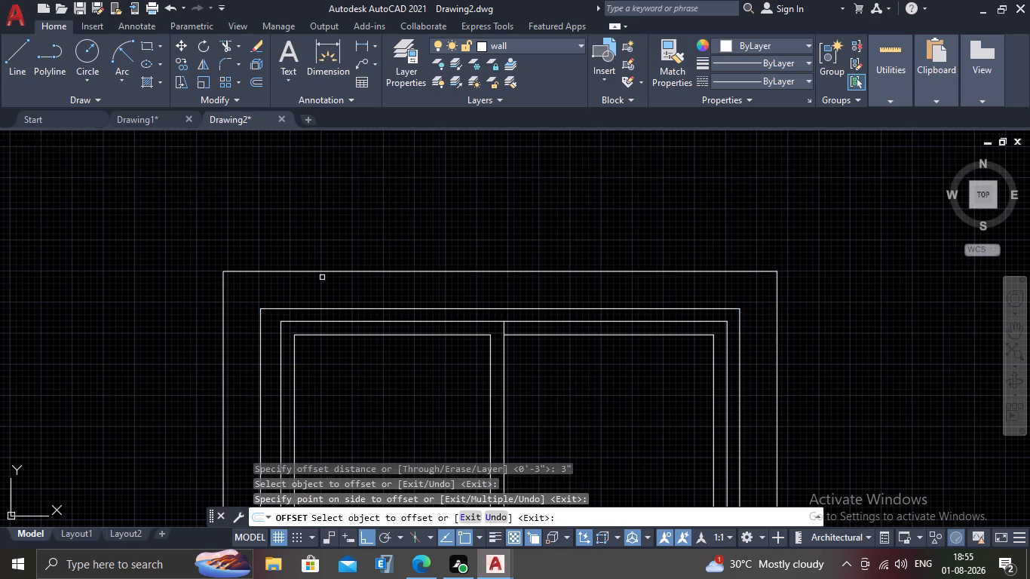
pyautogui.press('Escape')
# Offset the new outline around the window another 6" outward.
pyautogui.press('o')
pyautogui.press('Return')
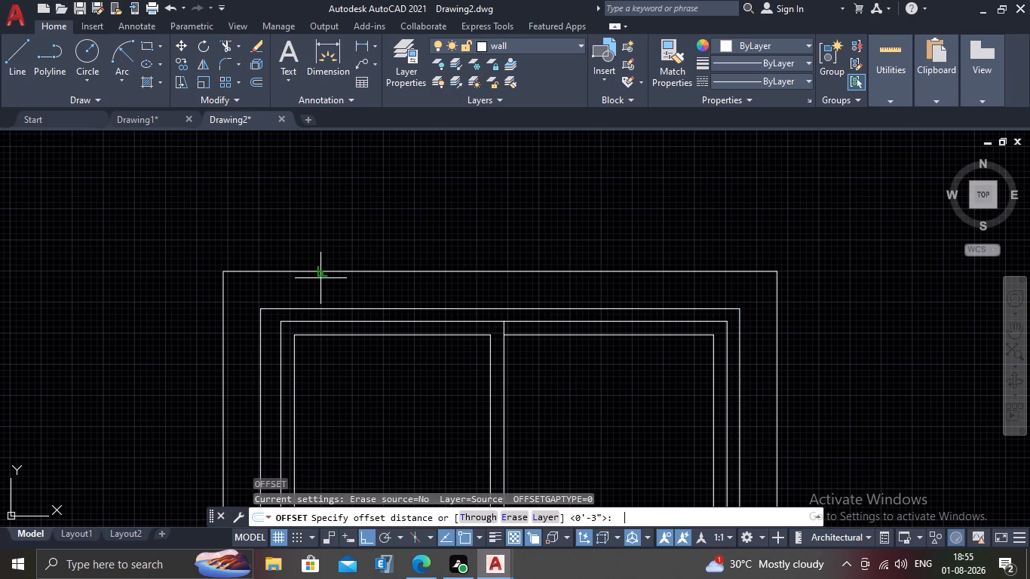
pyautogui.write('6"')
pyautogui.press('Return')
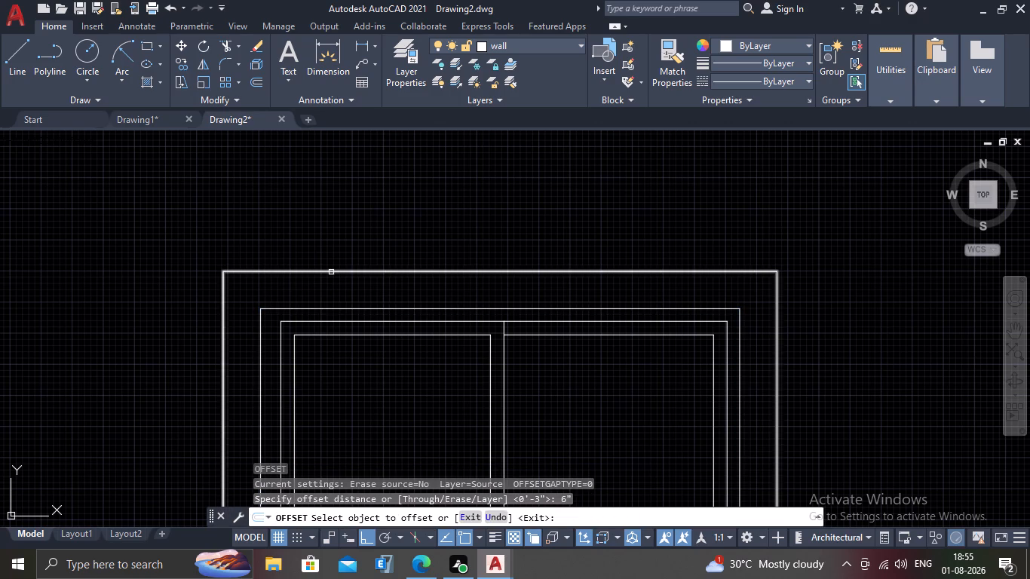
pyautogui.click(331, 272)
pyautogui.click(346, 219)
pyautogui.scroll(-6, 344, 234)
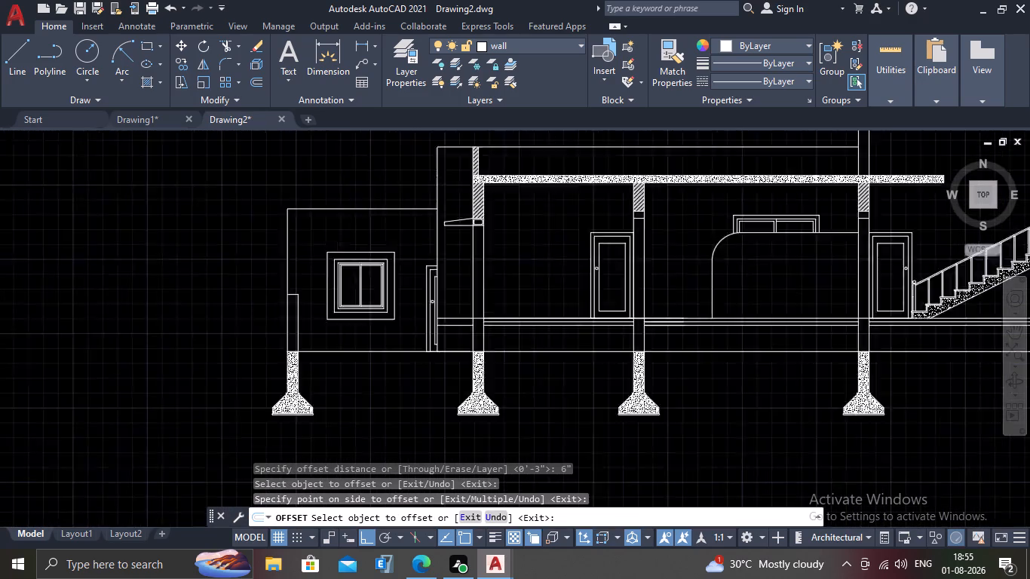
pyautogui.scroll(2, 347, 283)
pyautogui.press('Escape')
# Draw horizontal lines outward from both top corners of the window frame, crossing the two offset outlines.
pyautogui.scroll(2, 324, 294)
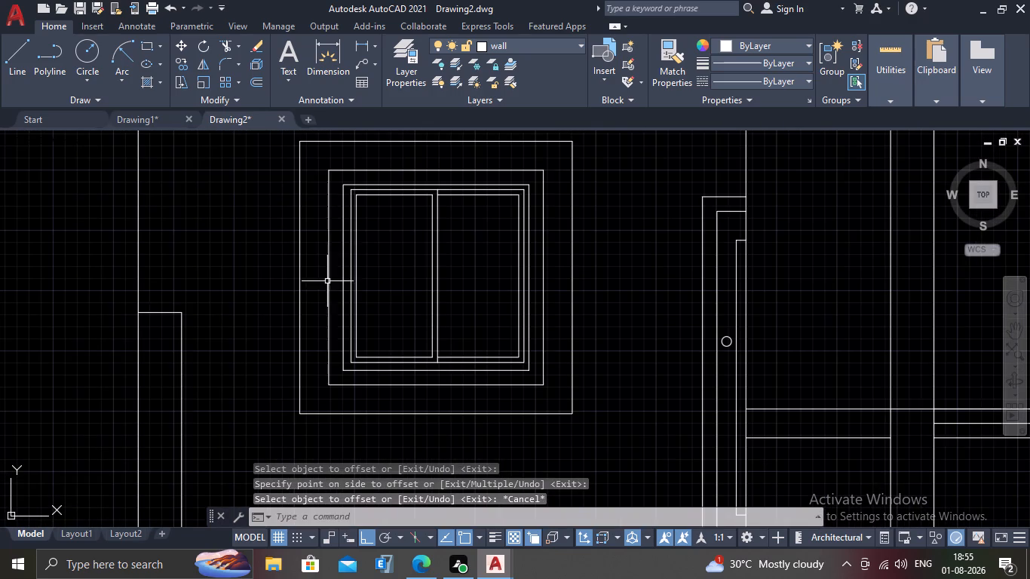
pyautogui.moveTo(339, 237); pyautogui.dragTo(332, 293, button='middle')
pyautogui.scroll(3, 321, 253)
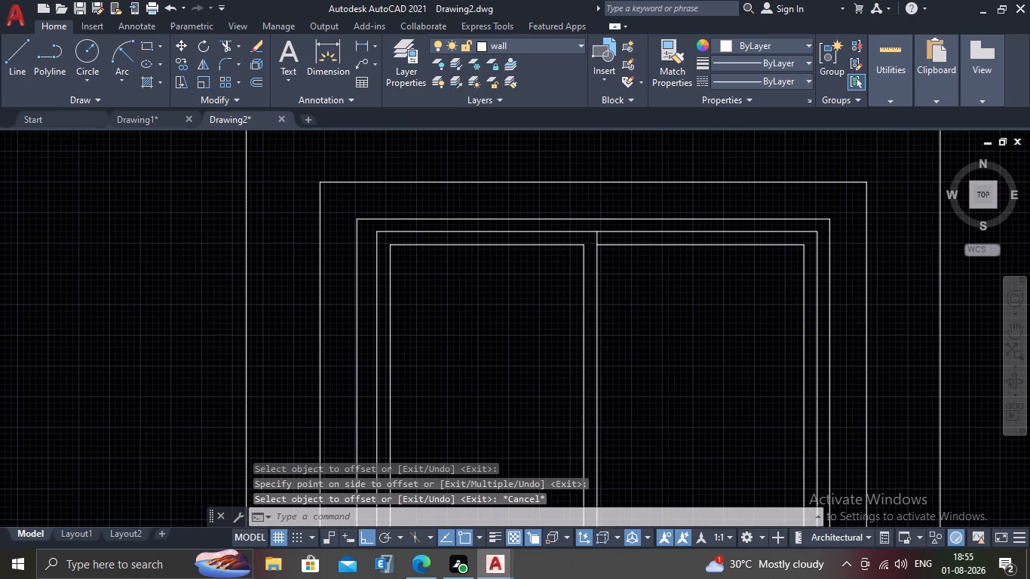
pyautogui.press('l')
pyautogui.press('Return')
pyautogui.click(378, 201)
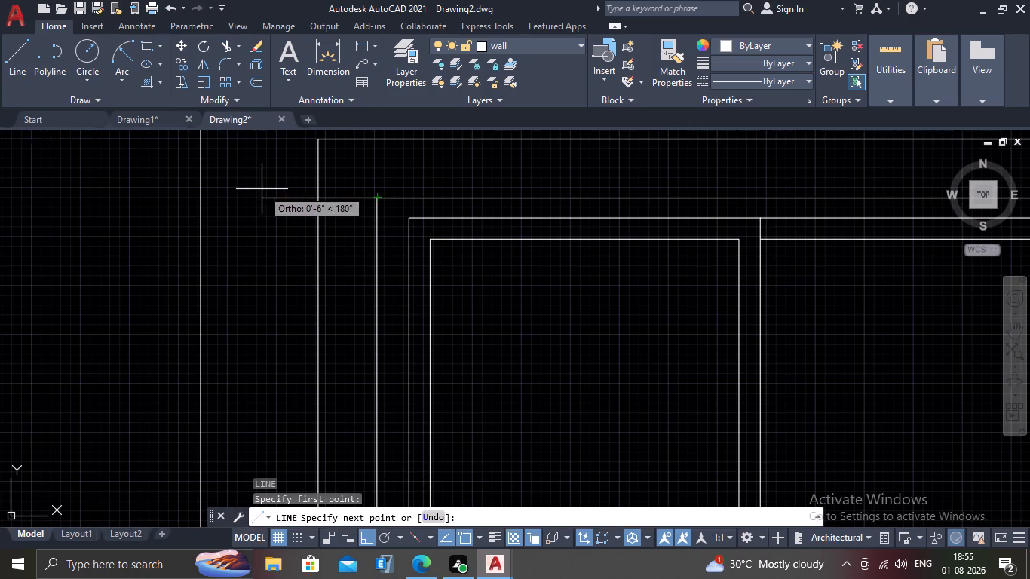
pyautogui.click(141, 195)
pyautogui.press('Escape')
pyautogui.scroll(-2, 192, 222)
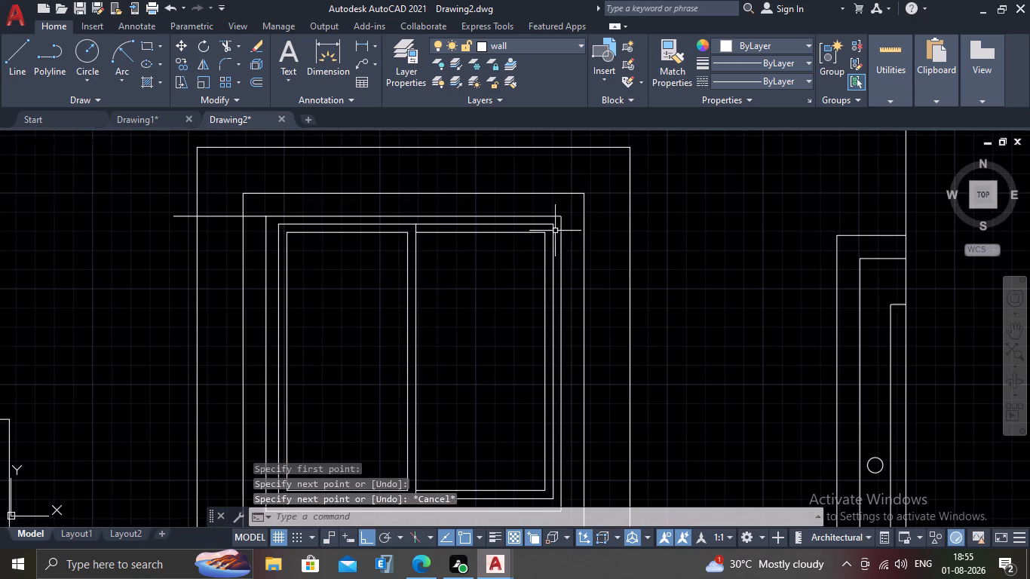
pyautogui.scroll(1, 575, 226)
pyautogui.press('l')
pyautogui.press('Return')
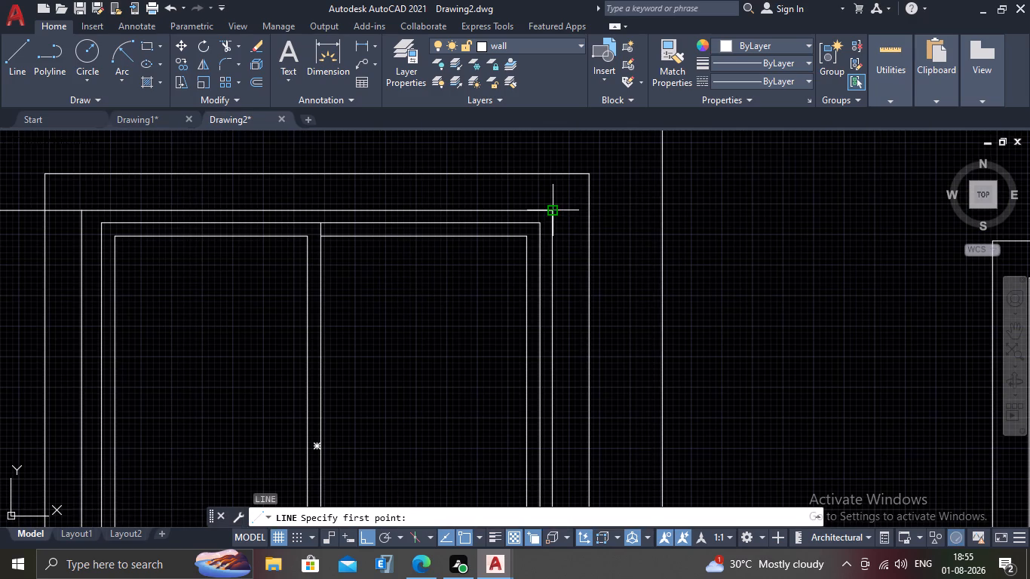
pyautogui.moveTo(556, 215); pyautogui.dragTo(587, 219)
pyautogui.click(699, 221)
pyautogui.press('Escape')
# Trim the offset outlines' sides below the horizontal lines and the excess line ends to shape a hood over the window.
pyautogui.scroll(-2, 687, 241)
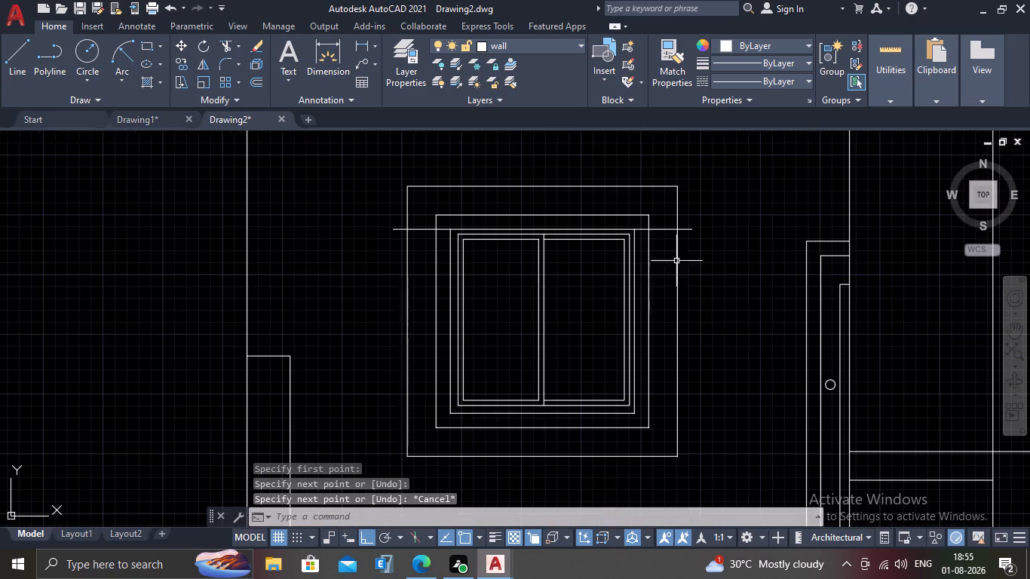
pyautogui.moveTo(661, 265); pyautogui.dragTo(640, 285, button='middle')
pyautogui.scroll(1, 640, 285)
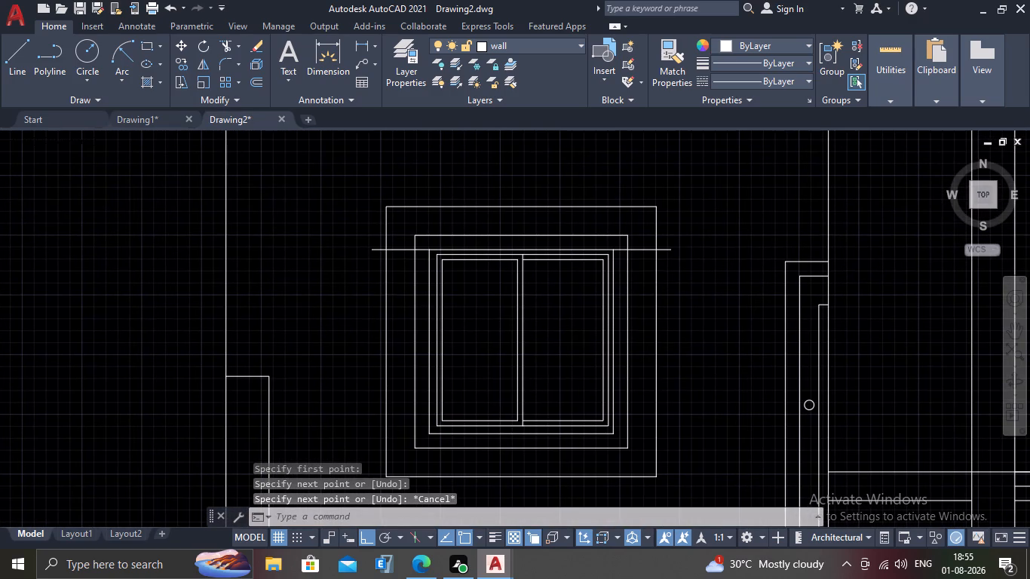
pyautogui.write('TR')
pyautogui.press('Return')
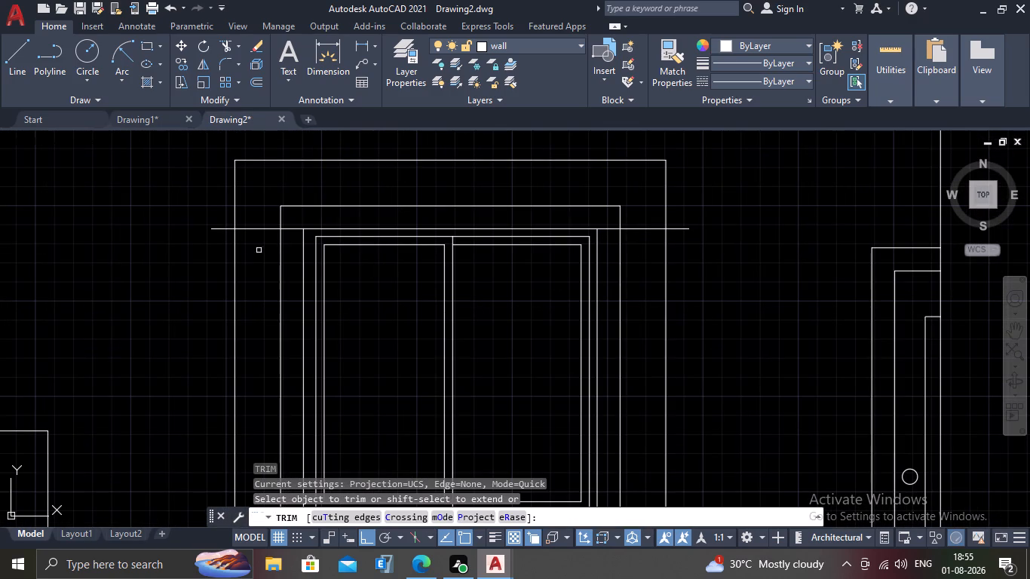
pyautogui.click(284, 265)
pyautogui.click(216, 278)
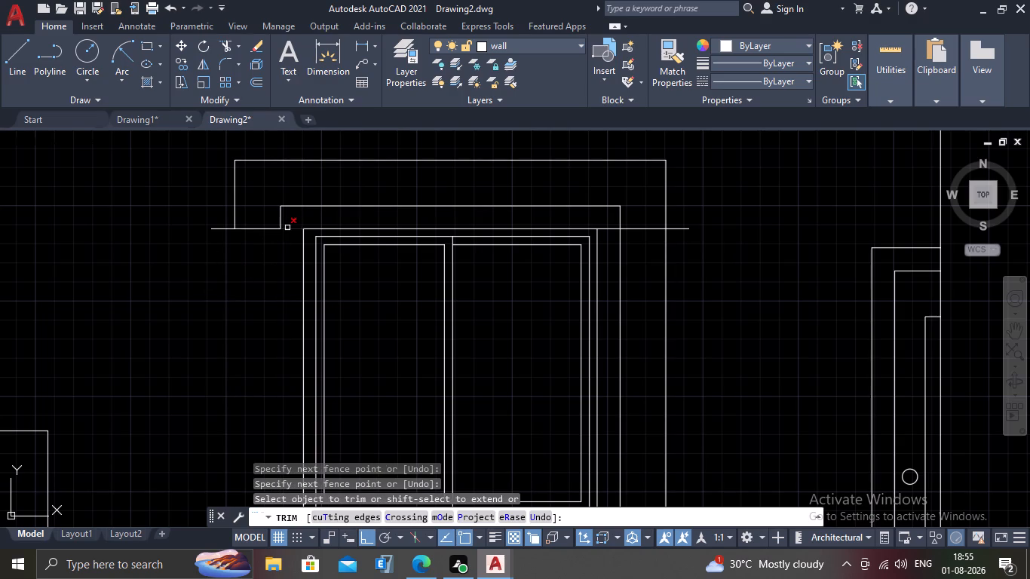
pyautogui.click(289, 228)
pyautogui.click(227, 231)
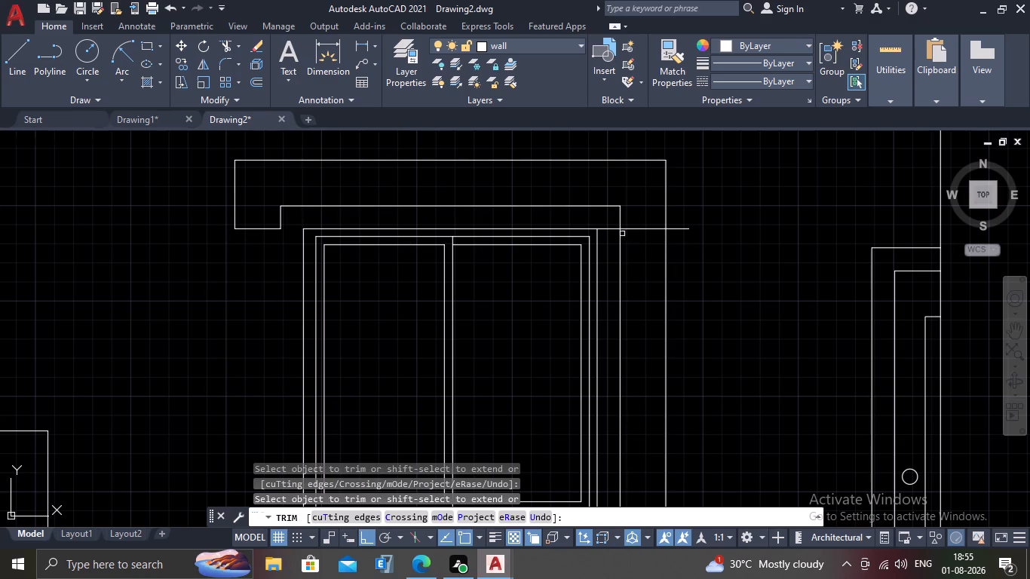
pyautogui.click(607, 229)
pyautogui.click(676, 231)
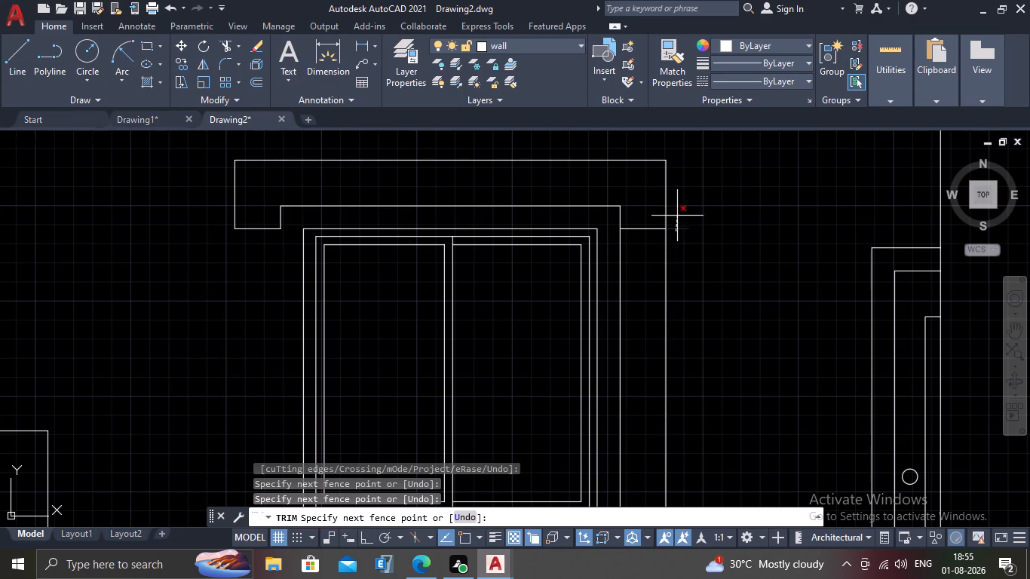
pyautogui.click(677, 214)
pyautogui.click(675, 270)
pyautogui.click(616, 296)
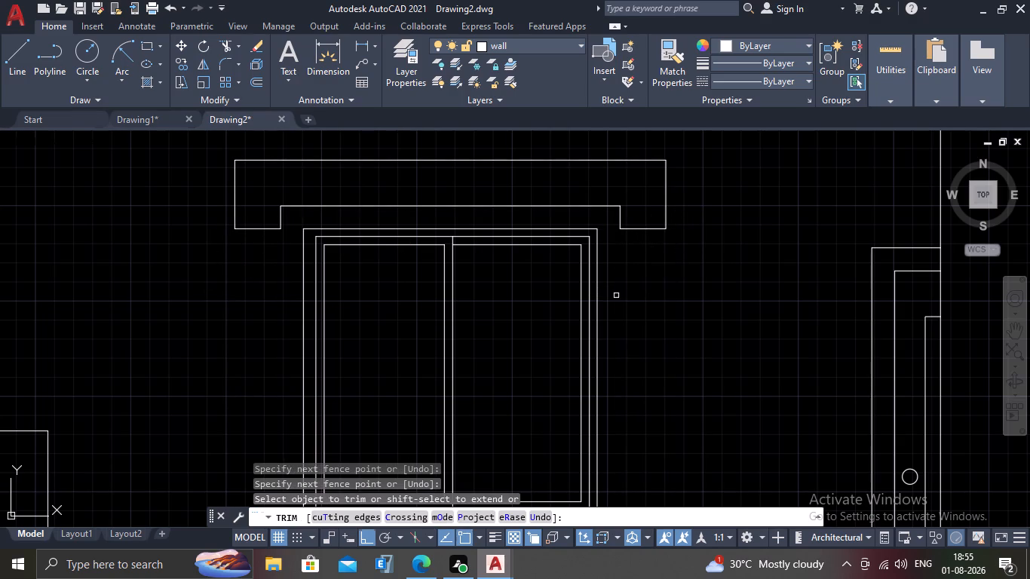
# Remove the two leftover horizontal pieces of the offset outlines below the window.
pyautogui.scroll(-2, 626, 296)
pyautogui.moveTo(635, 329); pyautogui.dragTo(640, 273, button='middle')
pyautogui.scroll(1, 572, 375)
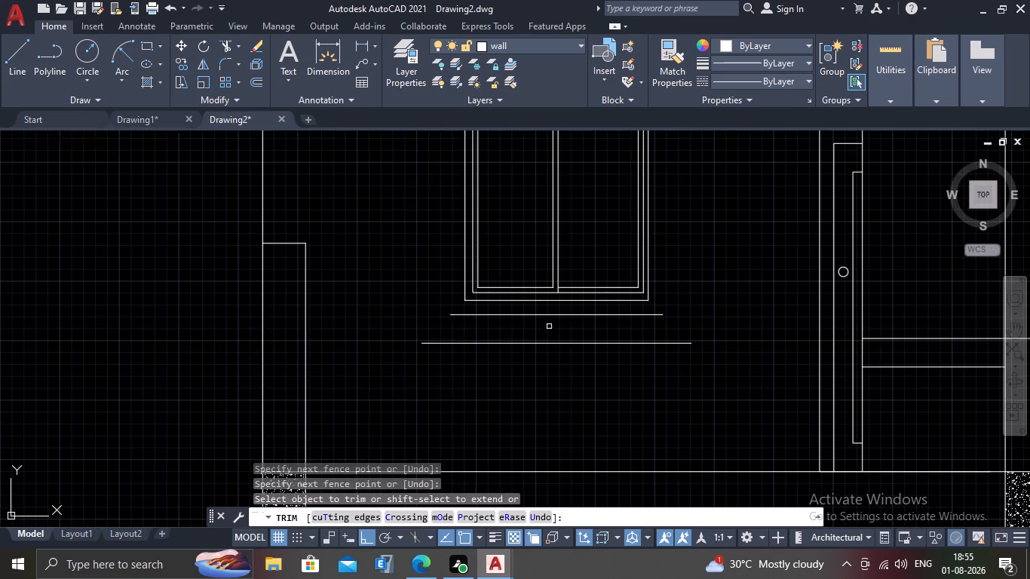
pyautogui.click(553, 312)
pyautogui.click(555, 349)
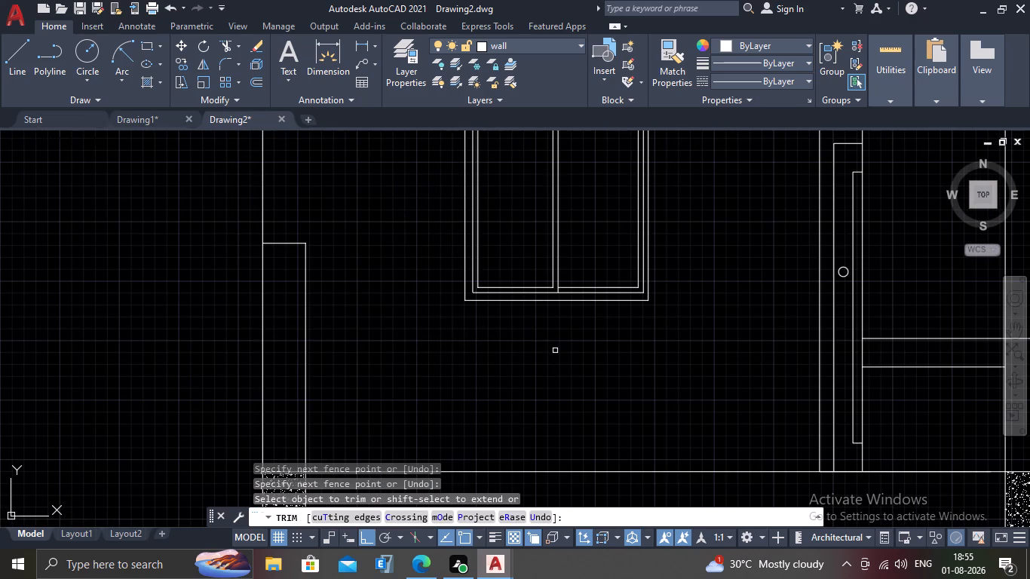
pyautogui.press('Escape')
# Measure the width of the window hood's side leg in the right elevation for comparison with the section's hood.
pyautogui.scroll(-3, 555, 351)
pyautogui.moveTo(599, 291); pyautogui.dragTo(471, 280, button='middle')
pyautogui.scroll(-1, 465, 280)
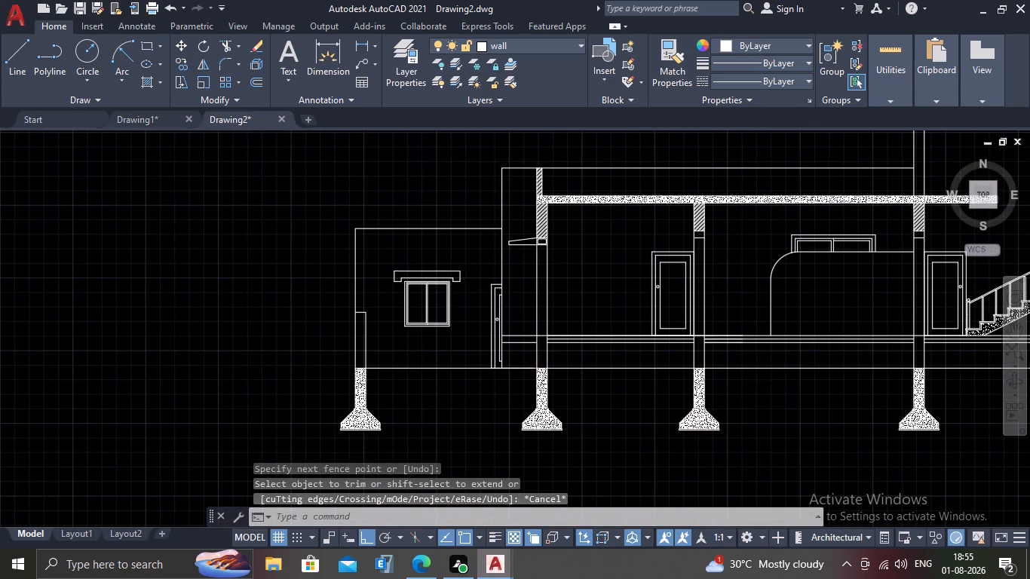
pyautogui.moveTo(445, 280); pyautogui.dragTo(345, 259, button='middle')
pyautogui.scroll(2, 478, 250)
pyautogui.moveTo(490, 261); pyautogui.dragTo(365, 355, button='middle')
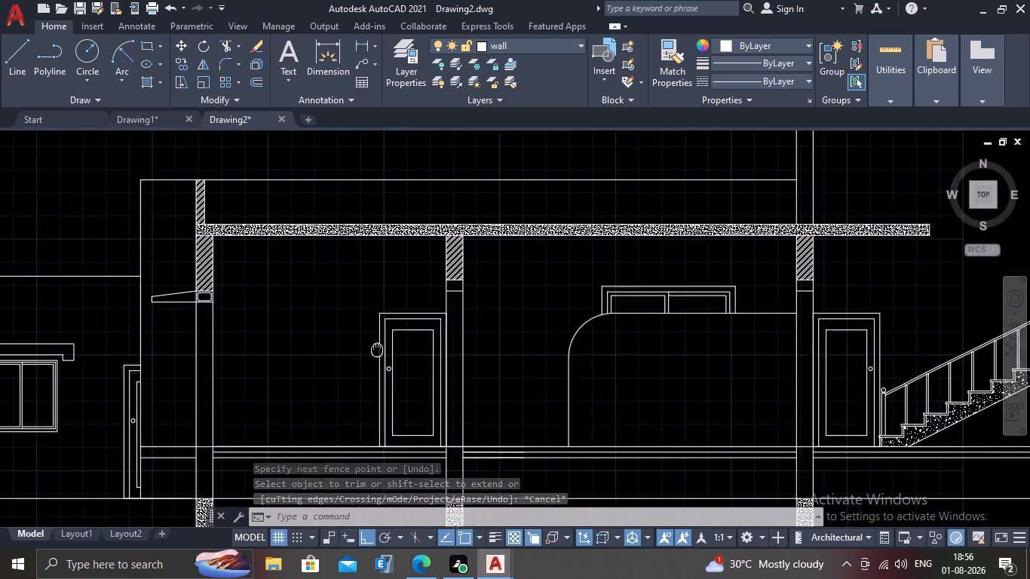
pyautogui.moveTo(365, 355); pyautogui.dragTo(352, 362, button='middle')
pyautogui.scroll(-3, 369, 351)
pyautogui.moveTo(631, 293); pyautogui.dragTo(545, 375, button='middle')
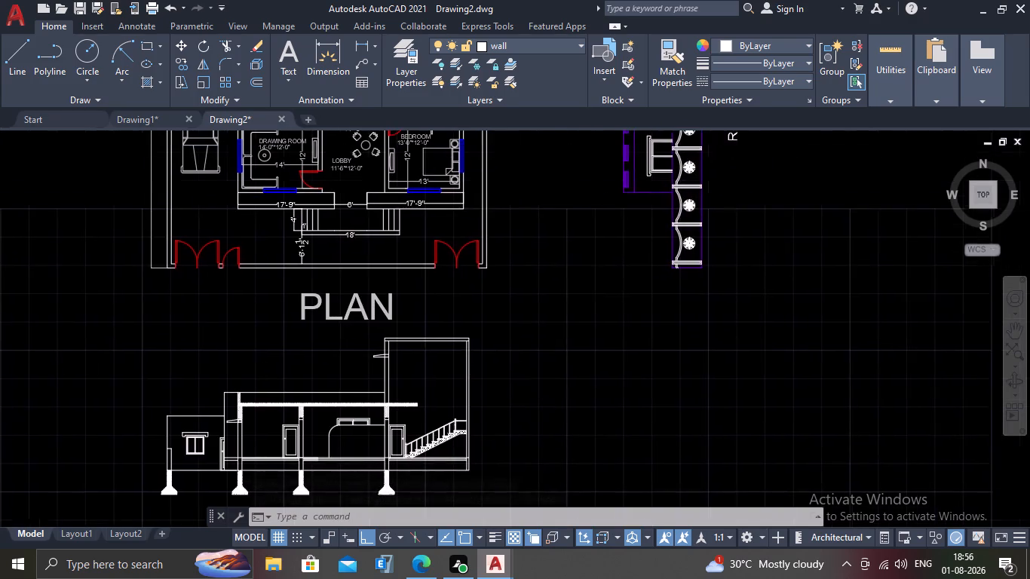
pyautogui.scroll(1, 646, 182)
pyautogui.moveTo(648, 195); pyautogui.dragTo(607, 283, button='middle')
pyautogui.scroll(2, 593, 225)
pyautogui.scroll(1, 667, 315)
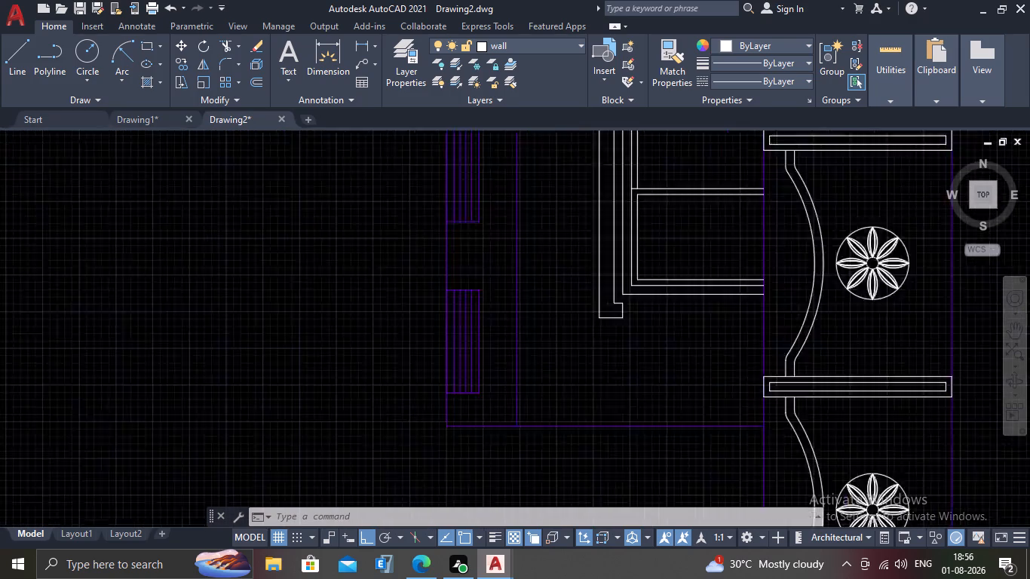
pyautogui.scroll(2, 667, 315)
pyautogui.write('DAL')
pyautogui.press('Return')
pyautogui.scroll(1, 556, 283)
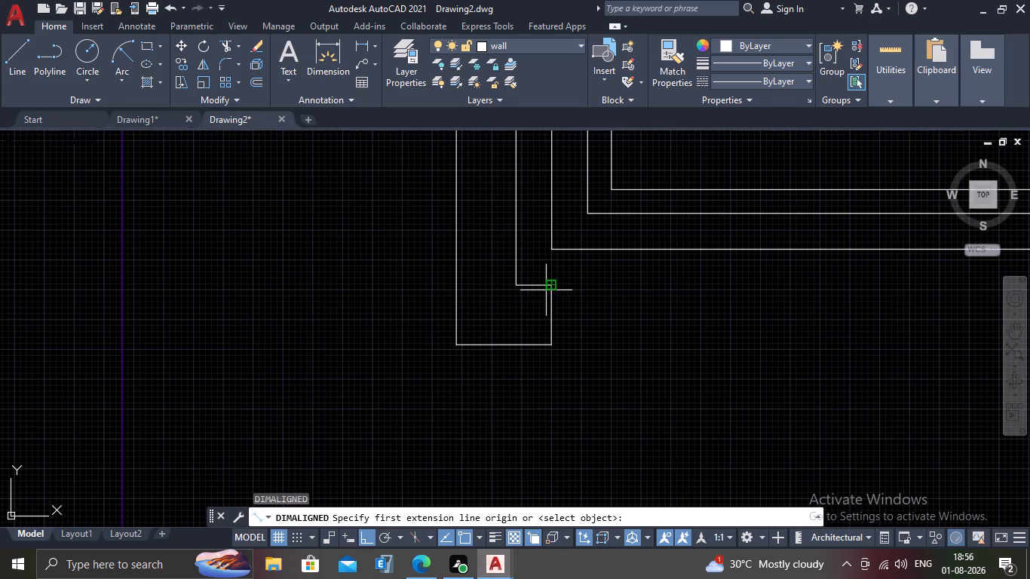
pyautogui.click(550, 287)
pyautogui.click(552, 346)
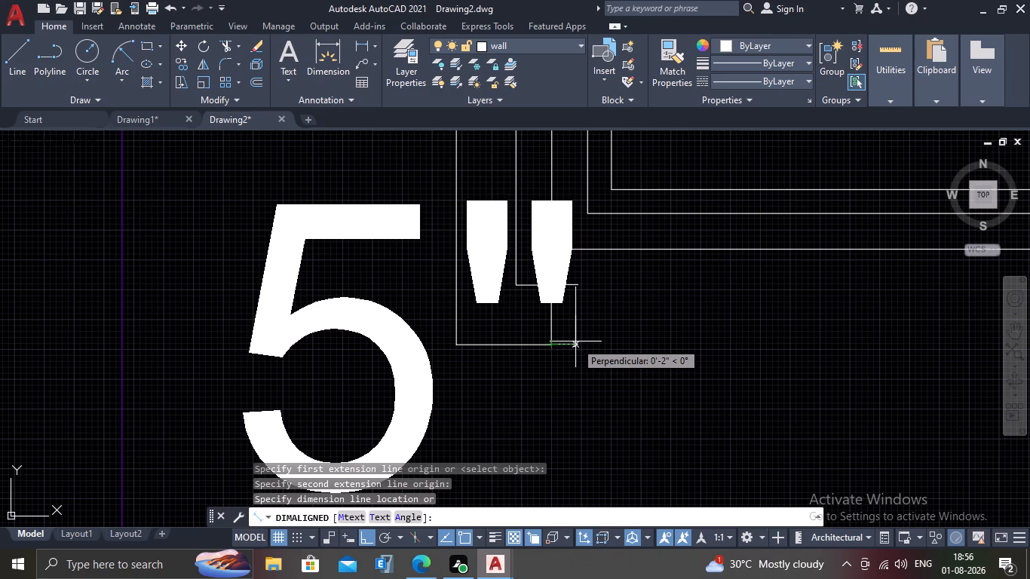
pyautogui.press('Escape')
pyautogui.scroll(-7, 575, 342)
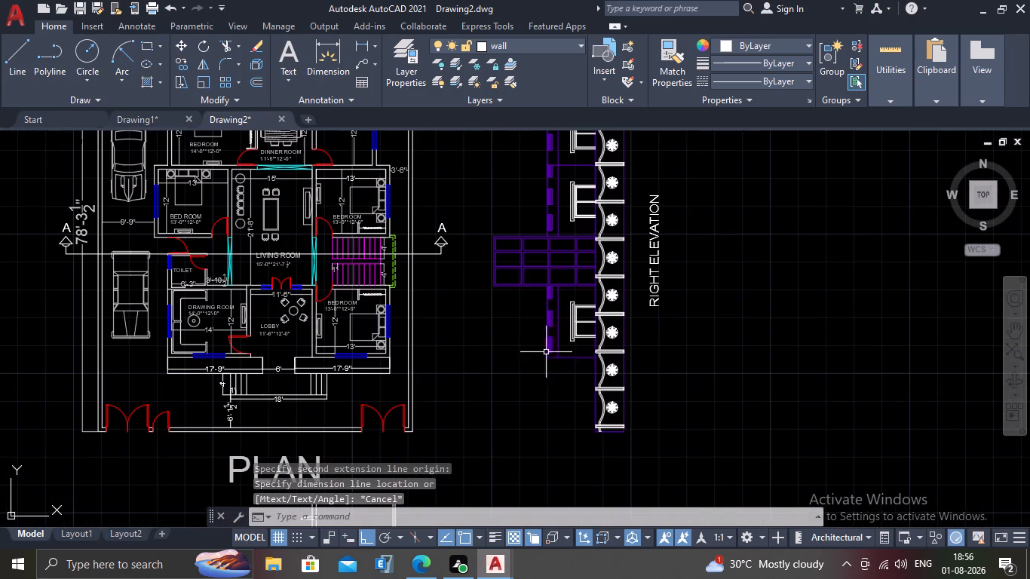
pyautogui.scroll(-2, 398, 318)
pyautogui.moveTo(328, 396); pyautogui.dragTo(393, 299, button='middle')
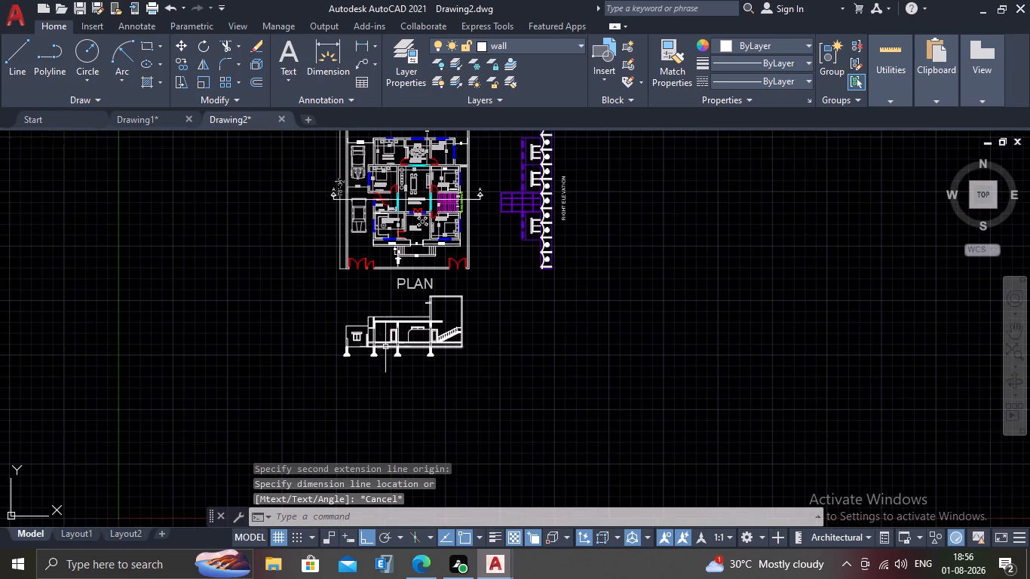
pyautogui.scroll(2, 382, 381)
pyautogui.moveTo(383, 379); pyautogui.dragTo(429, 288, button='middle')
pyautogui.moveTo(391, 252); pyautogui.dragTo(397, 259, button='middle')
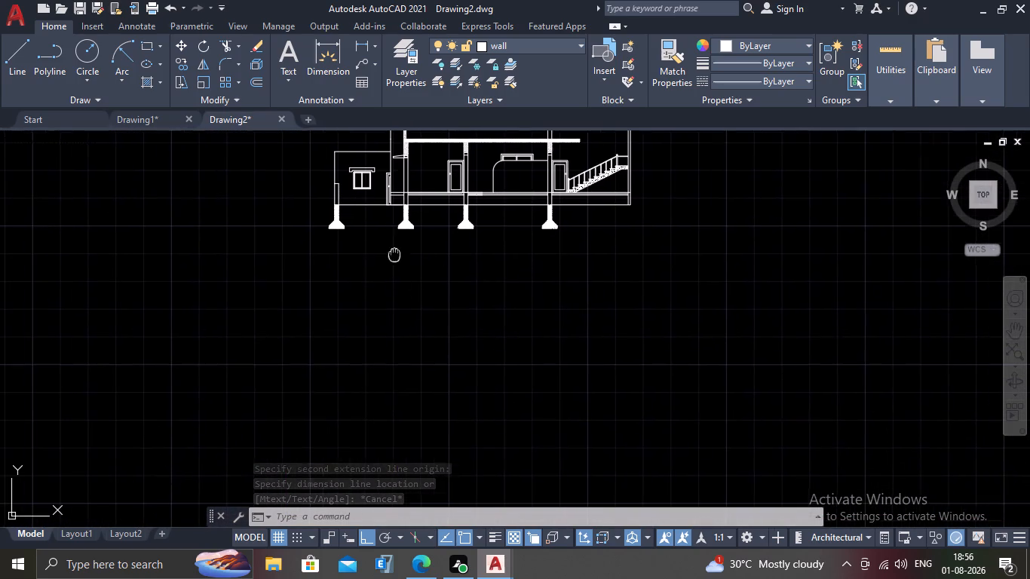
pyautogui.moveTo(397, 259); pyautogui.dragTo(426, 348, button='middle')
pyautogui.scroll(3, 406, 286)
pyautogui.scroll(2, 387, 225)
pyautogui.moveTo(391, 216); pyautogui.dragTo(434, 296, button='middle')
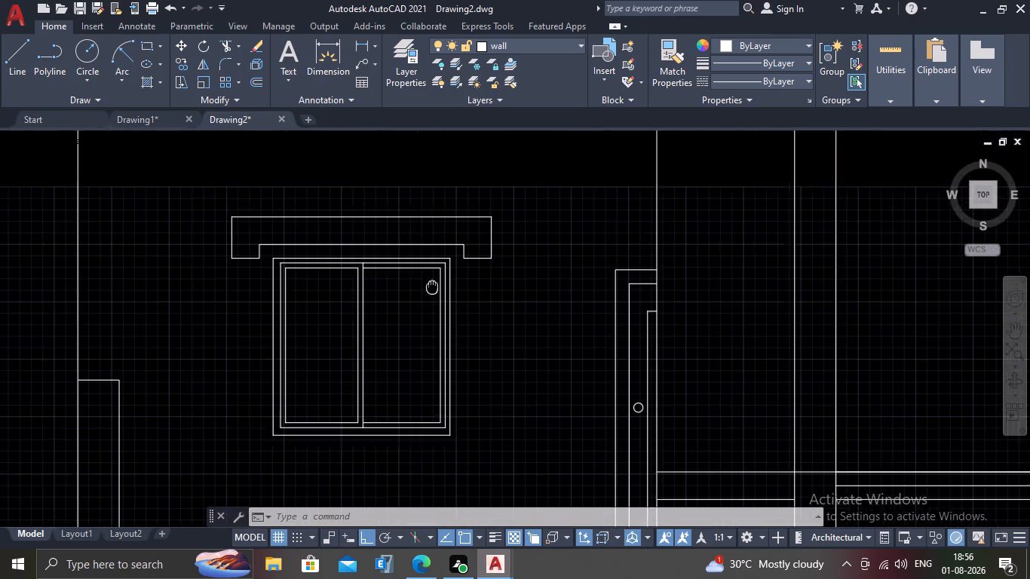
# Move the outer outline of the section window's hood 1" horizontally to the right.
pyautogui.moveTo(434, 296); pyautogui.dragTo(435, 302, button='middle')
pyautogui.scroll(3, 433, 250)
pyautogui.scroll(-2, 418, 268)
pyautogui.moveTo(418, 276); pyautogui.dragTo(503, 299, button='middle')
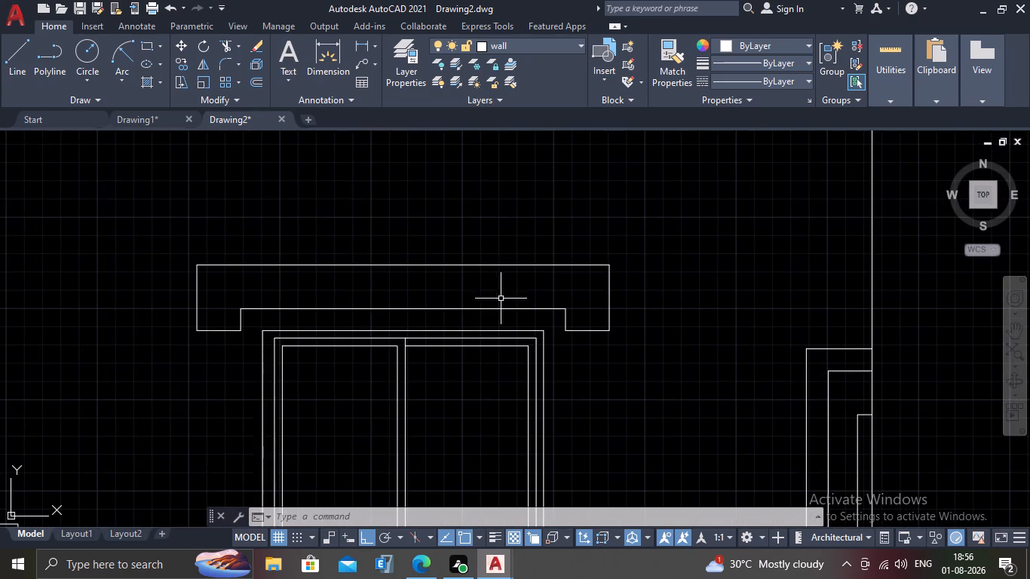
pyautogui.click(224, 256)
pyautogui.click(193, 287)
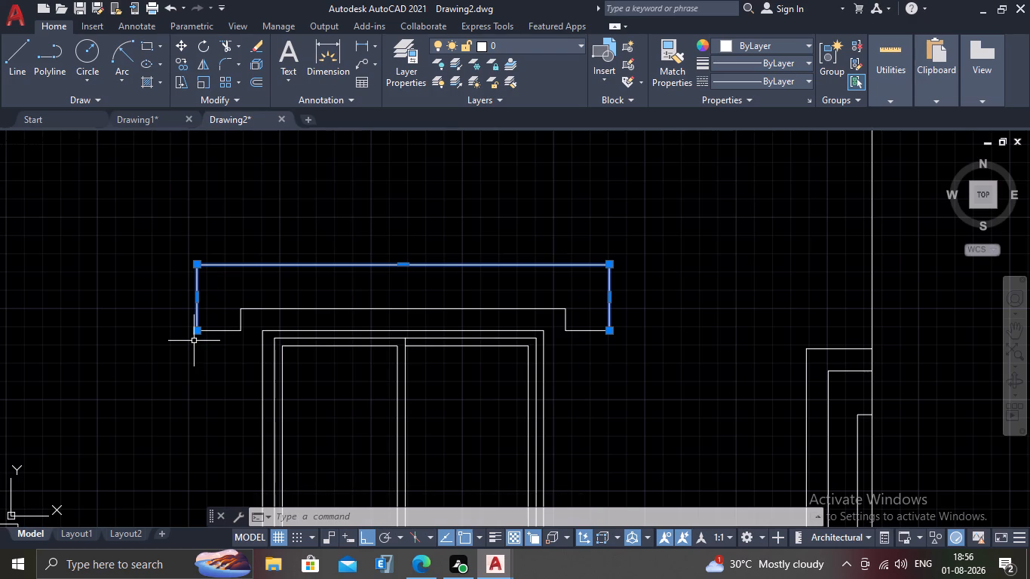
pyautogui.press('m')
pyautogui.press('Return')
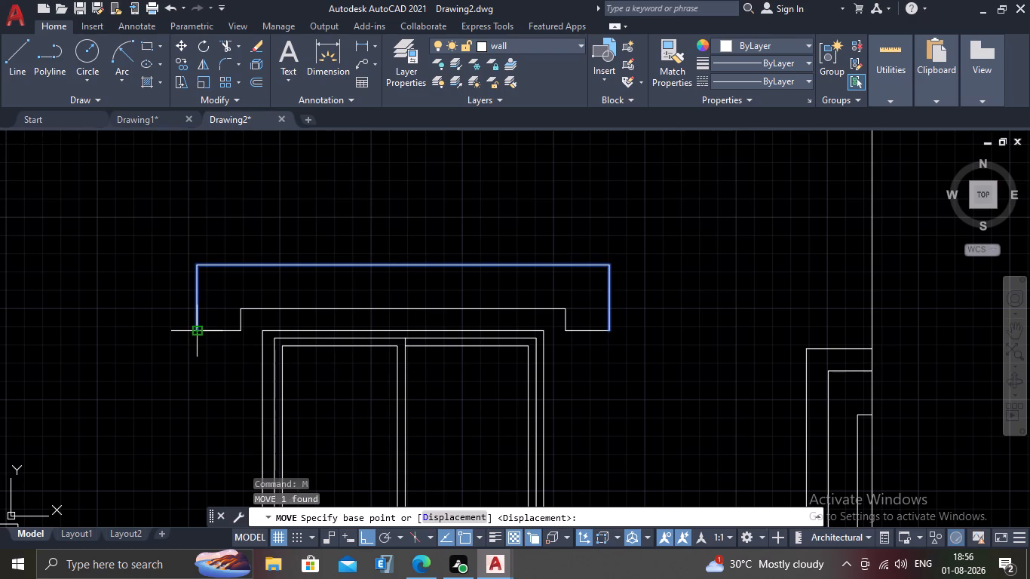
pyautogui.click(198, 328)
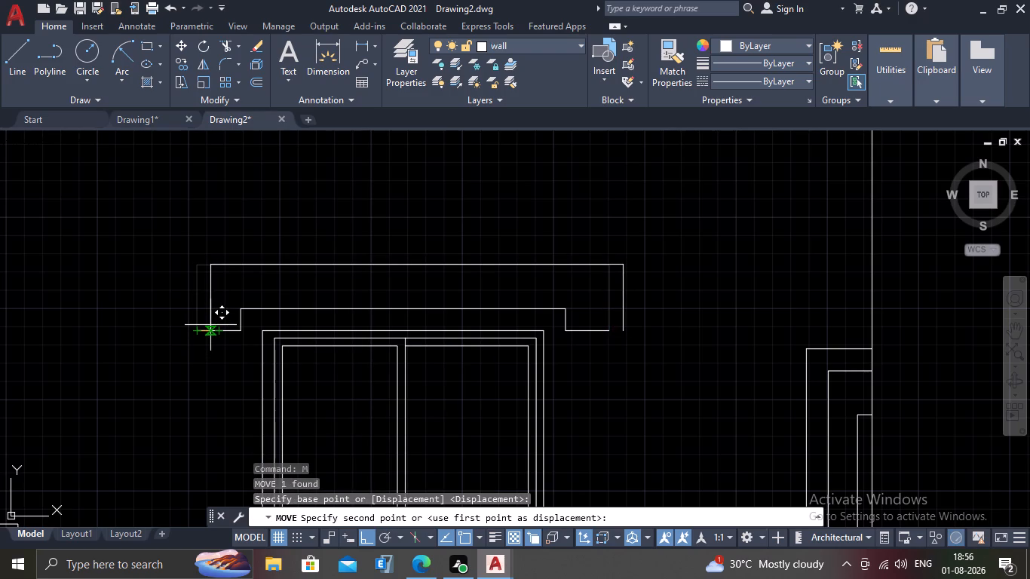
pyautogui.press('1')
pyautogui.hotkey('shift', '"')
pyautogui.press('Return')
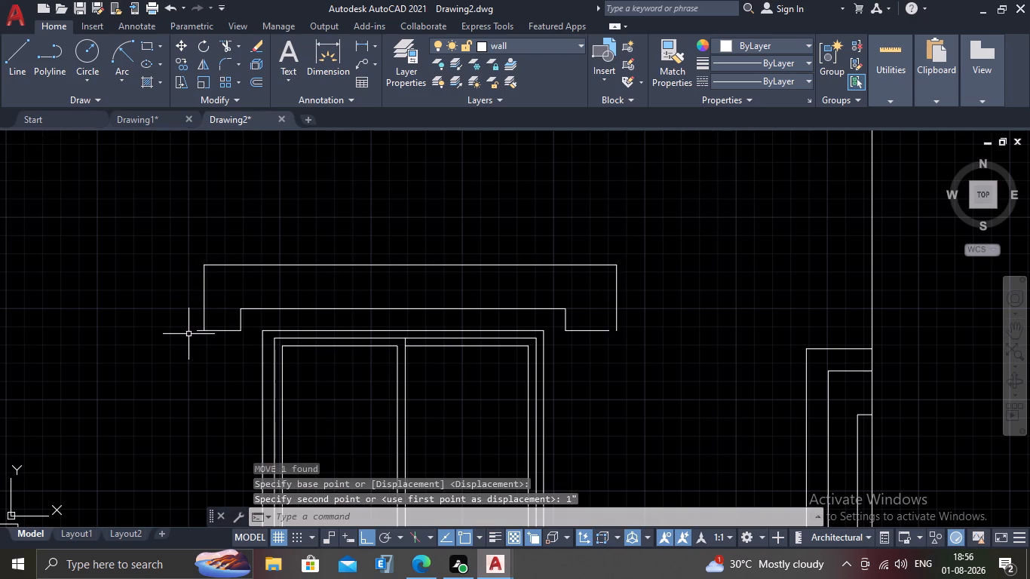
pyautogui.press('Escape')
# Delete the outer outline of the hood above the window.
pyautogui.click(231, 265)
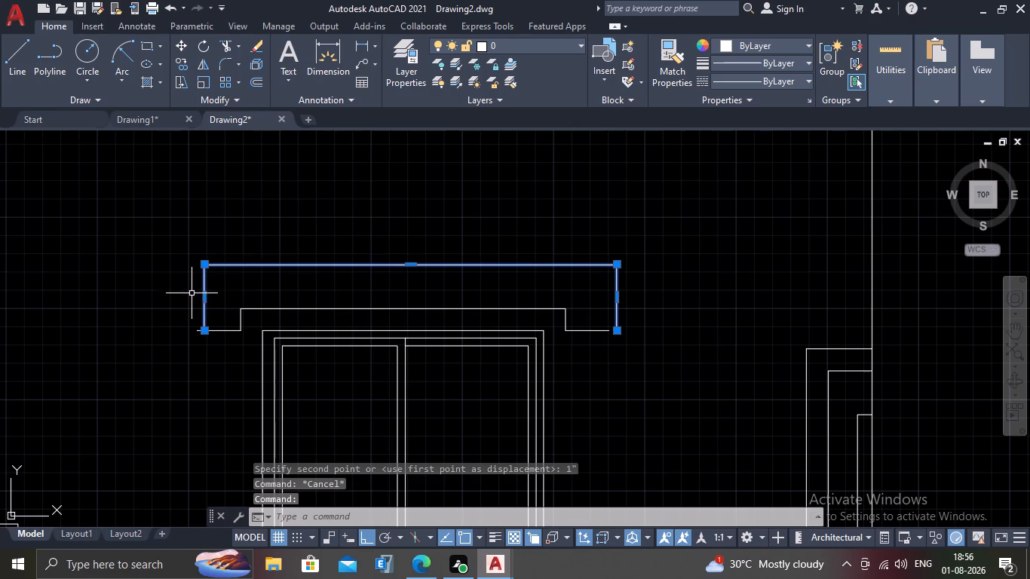
pyautogui.press('Delete')
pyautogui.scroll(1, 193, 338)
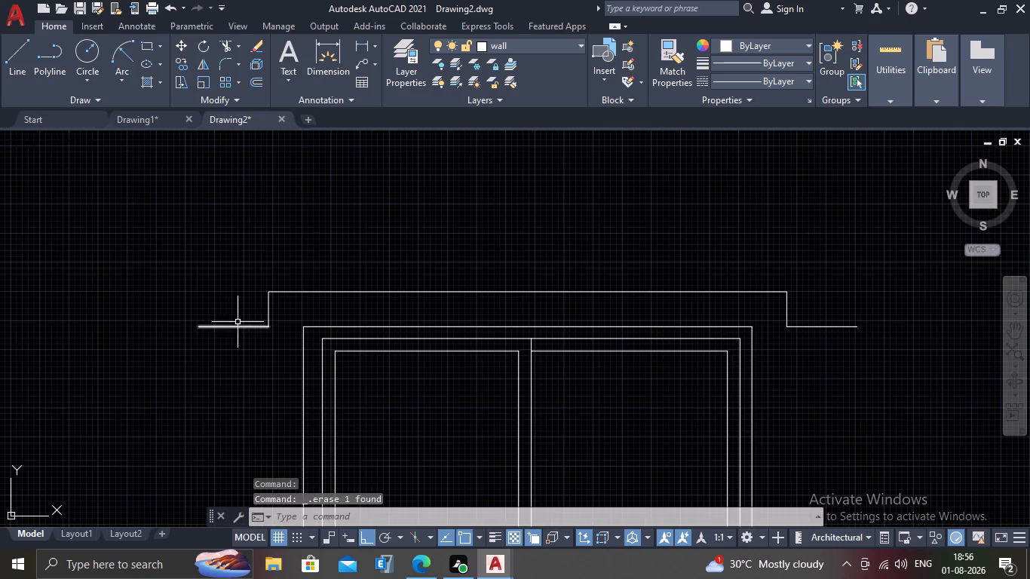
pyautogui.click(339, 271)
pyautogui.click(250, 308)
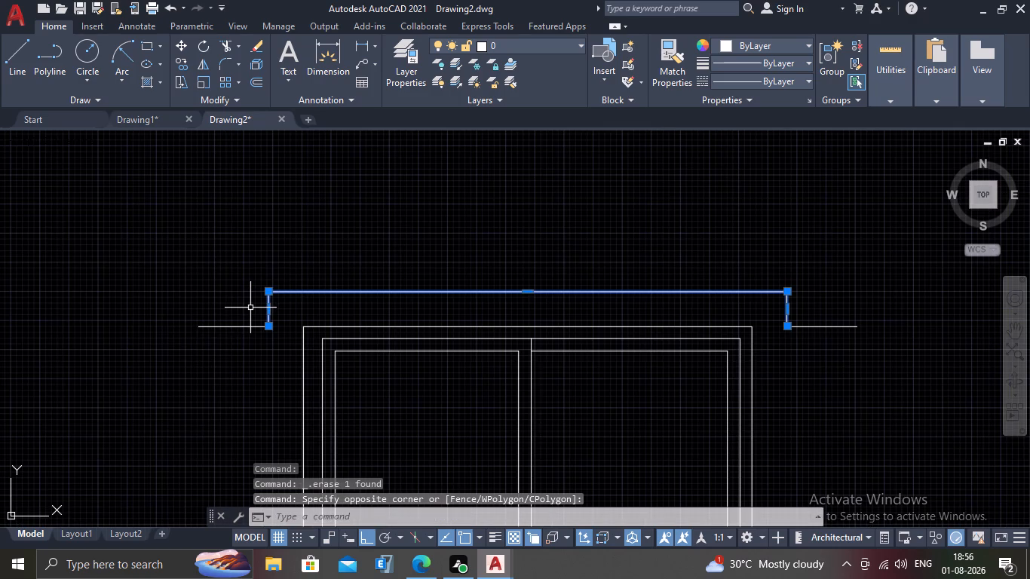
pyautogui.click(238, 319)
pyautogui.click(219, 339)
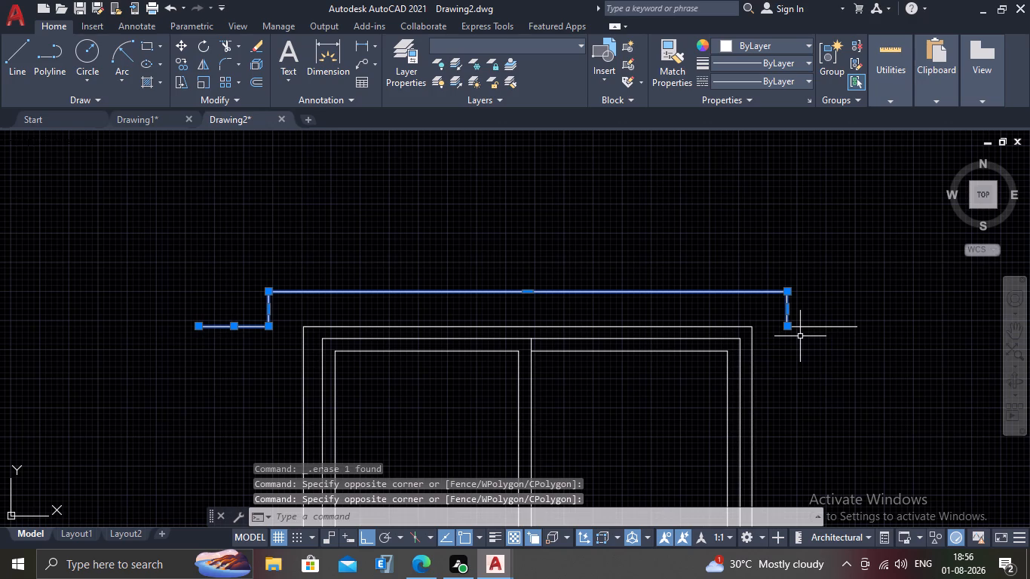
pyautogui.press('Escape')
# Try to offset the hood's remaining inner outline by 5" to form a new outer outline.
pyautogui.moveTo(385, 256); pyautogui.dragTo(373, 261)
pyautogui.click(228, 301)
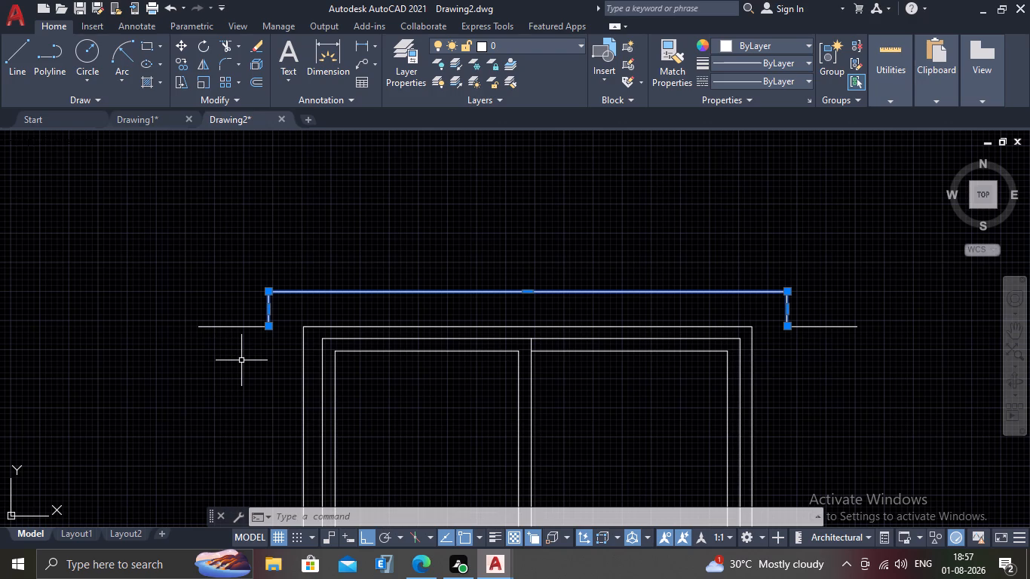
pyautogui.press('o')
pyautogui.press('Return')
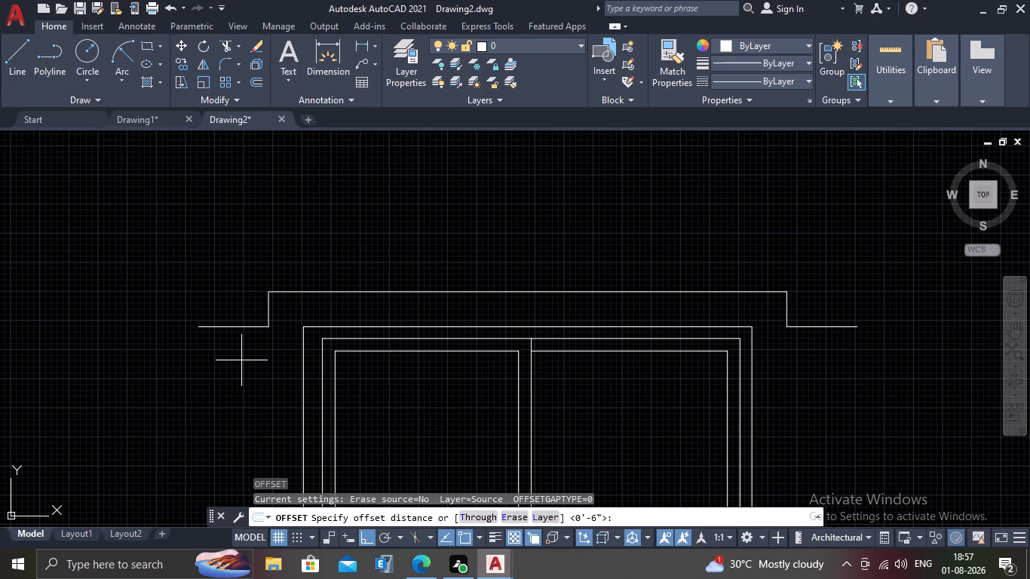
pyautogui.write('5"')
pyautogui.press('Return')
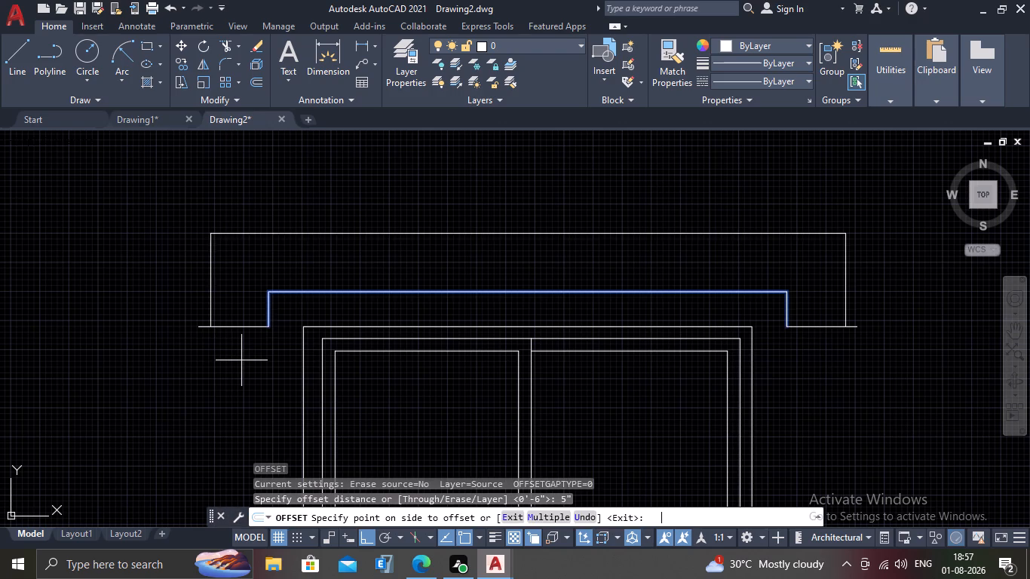
# Save the drawing in the Documents folder under the file name KU.FLOOR PLAN.
pyautogui.hotkey('ctrl', 'a')
pyautogui.hotkey('ctrl', 's')
pyautogui.hotkey('ctrl', 's')
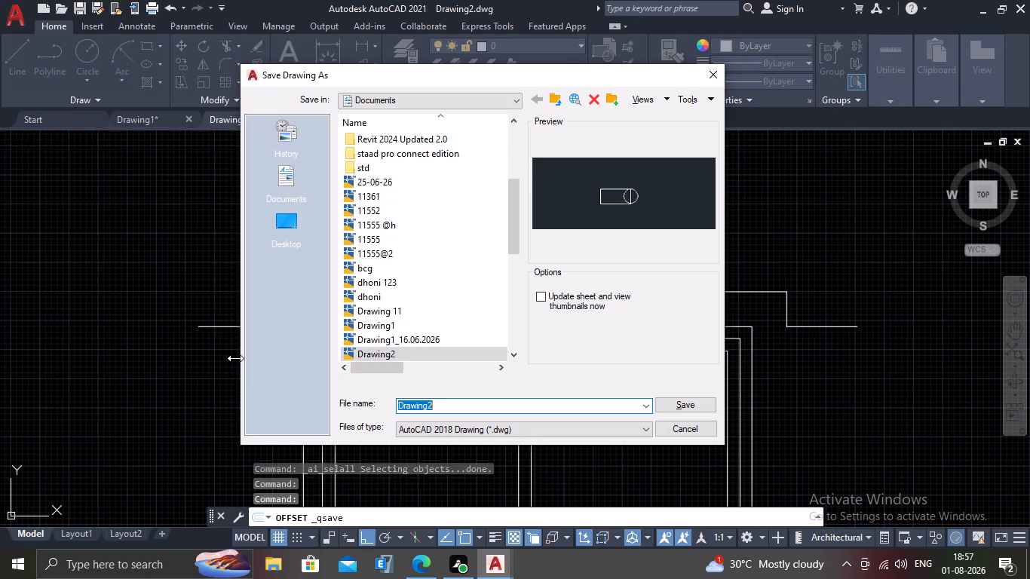
pyautogui.press('BackSpace')
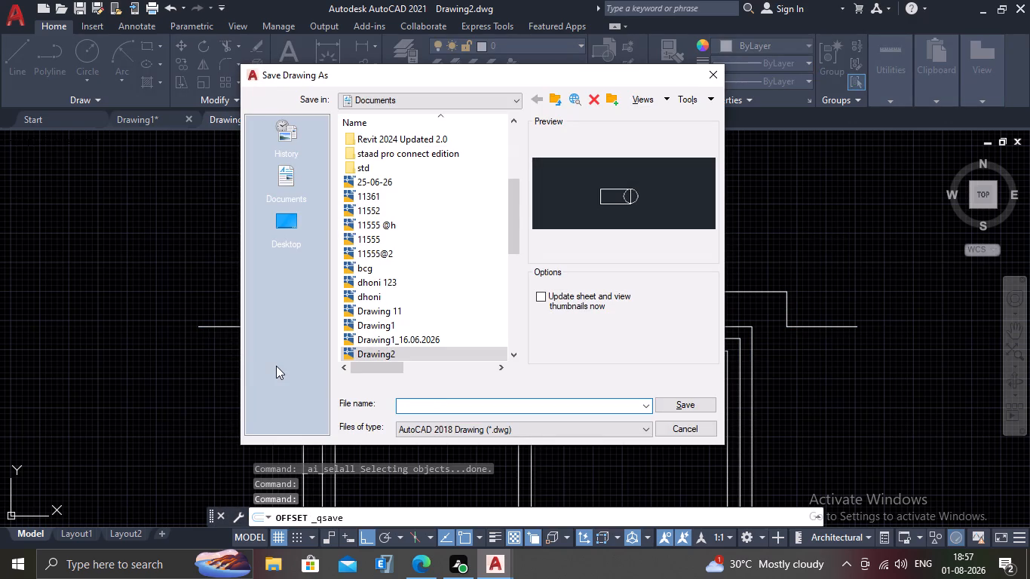
pyautogui.write('KU.')
pyautogui.write('FLOOR PLAN')
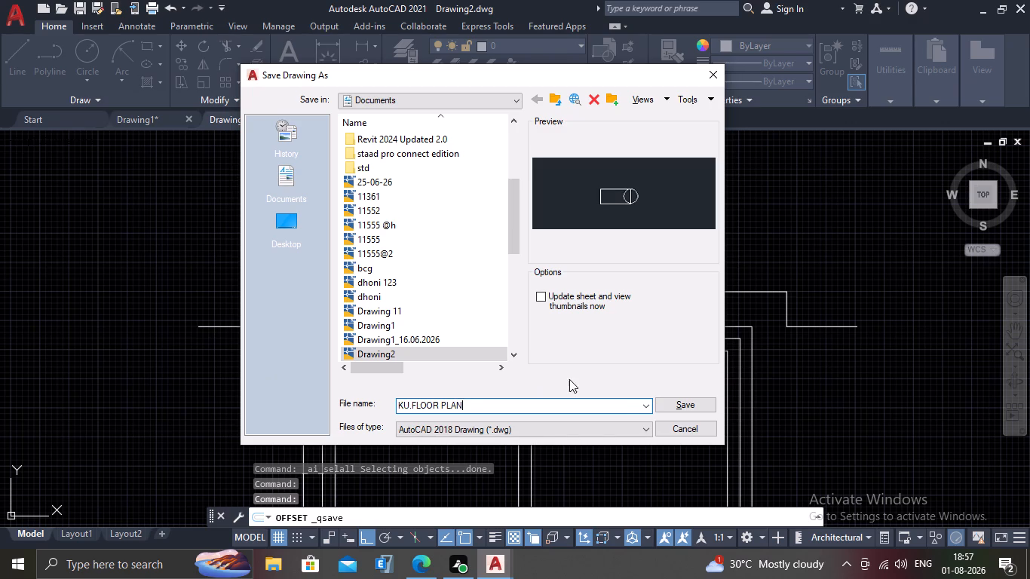
pyautogui.click(687, 408)
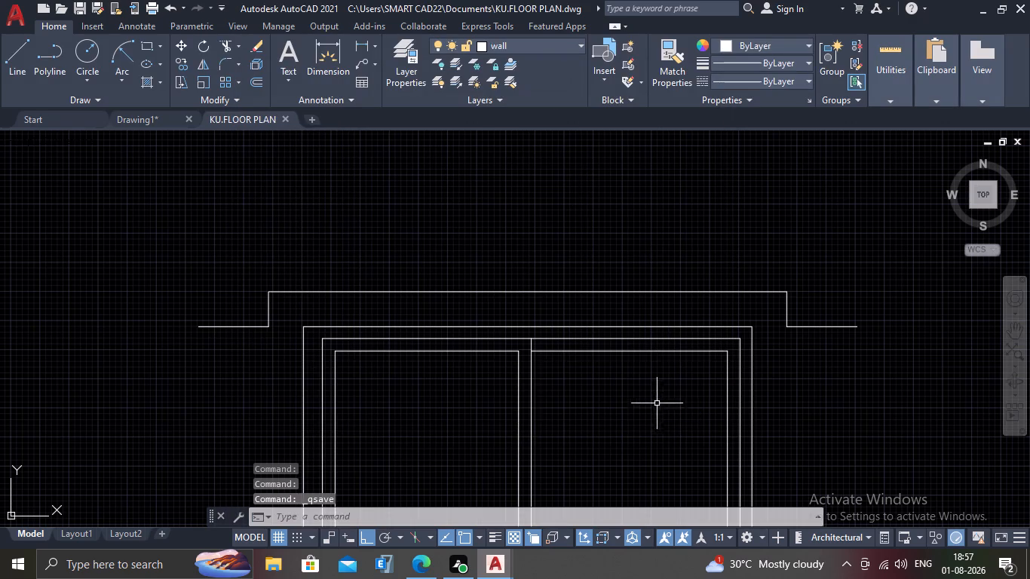
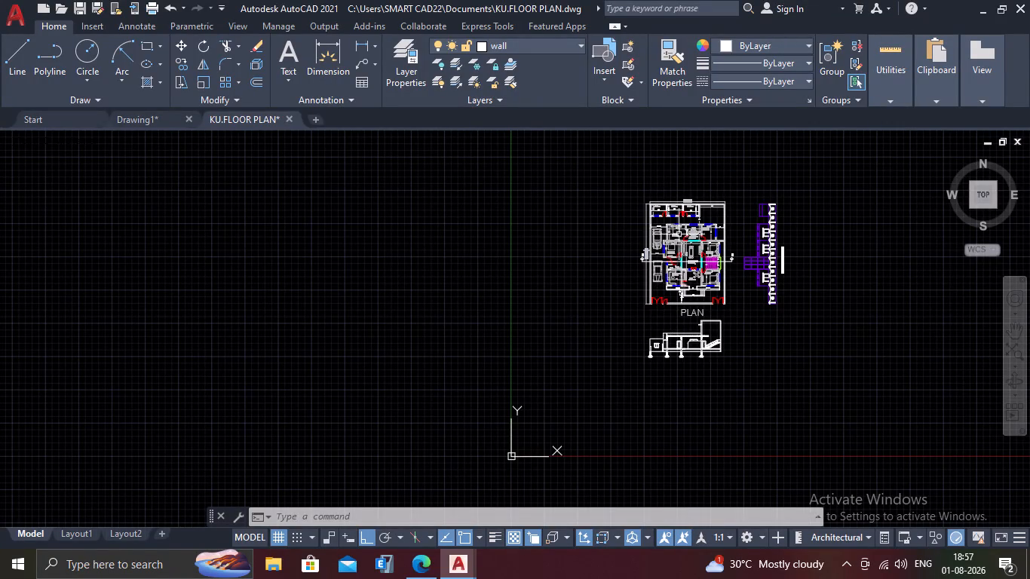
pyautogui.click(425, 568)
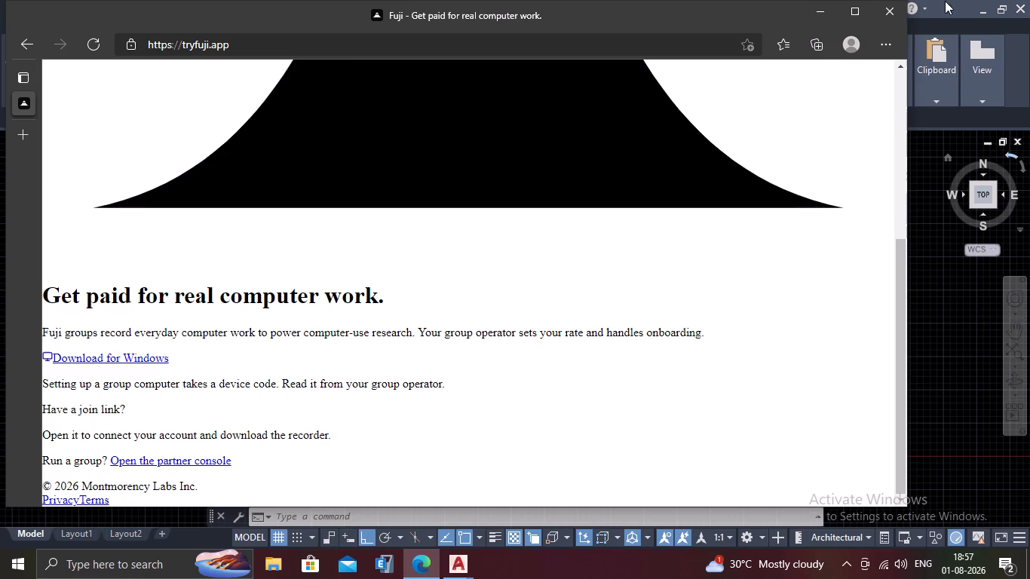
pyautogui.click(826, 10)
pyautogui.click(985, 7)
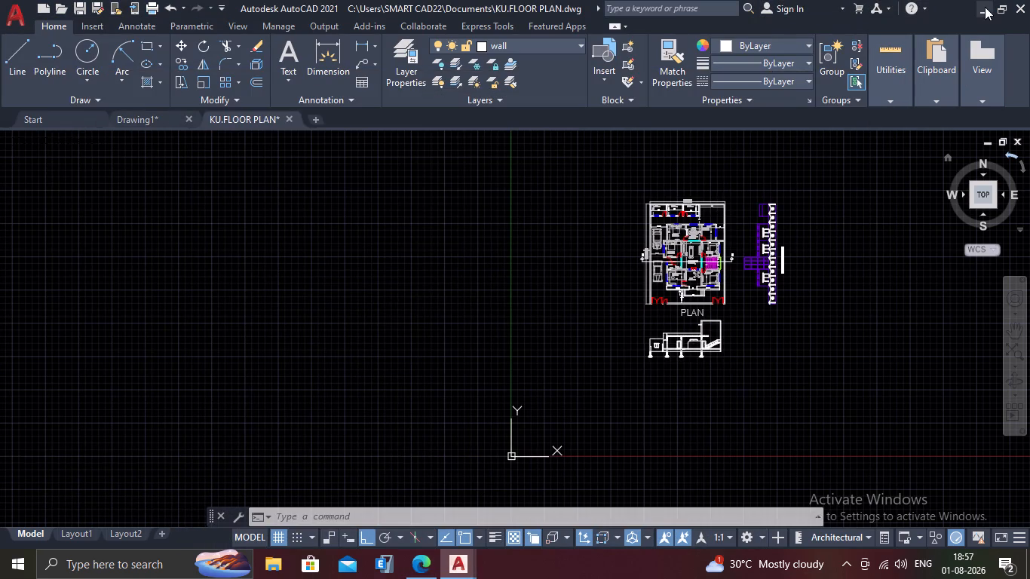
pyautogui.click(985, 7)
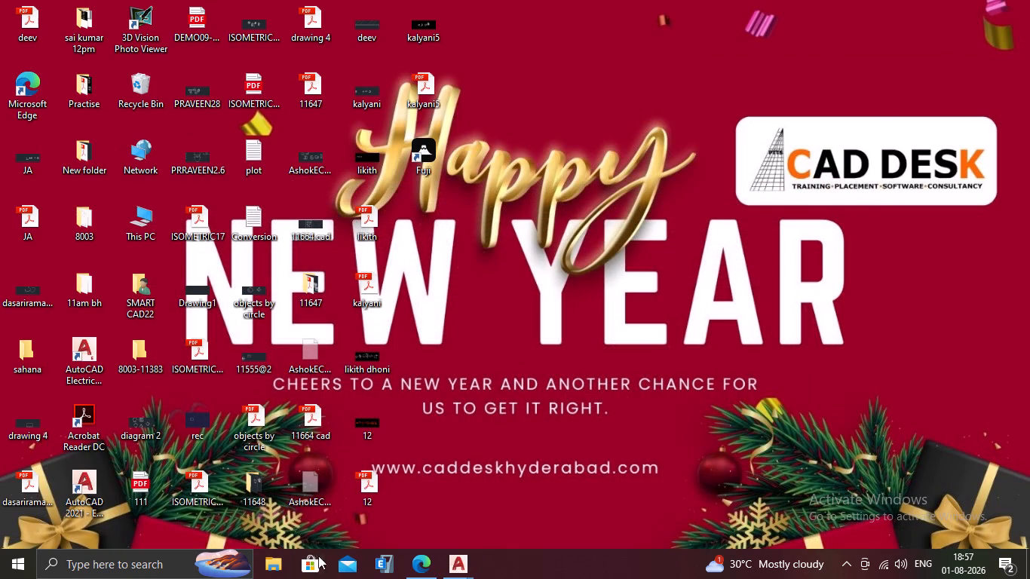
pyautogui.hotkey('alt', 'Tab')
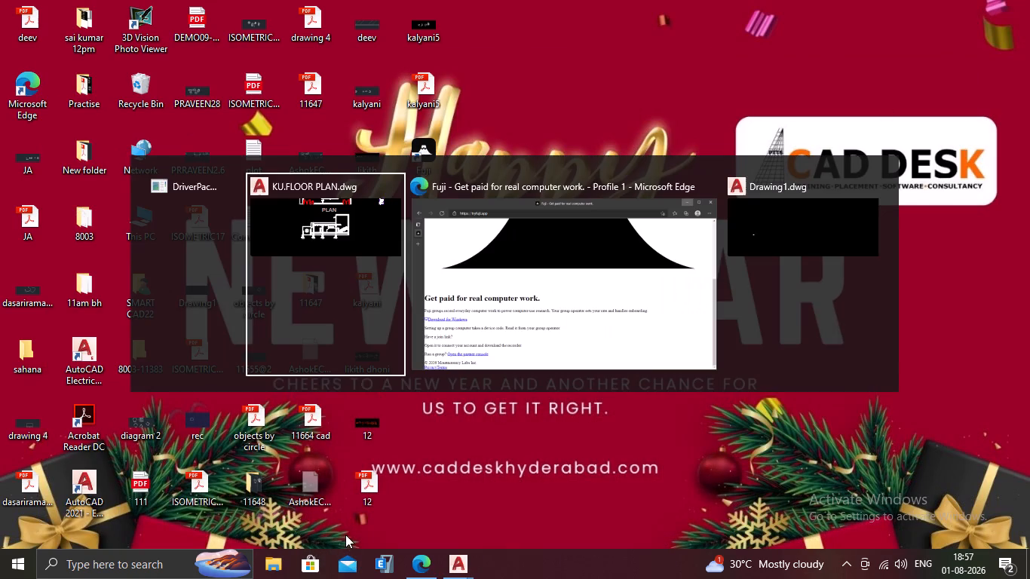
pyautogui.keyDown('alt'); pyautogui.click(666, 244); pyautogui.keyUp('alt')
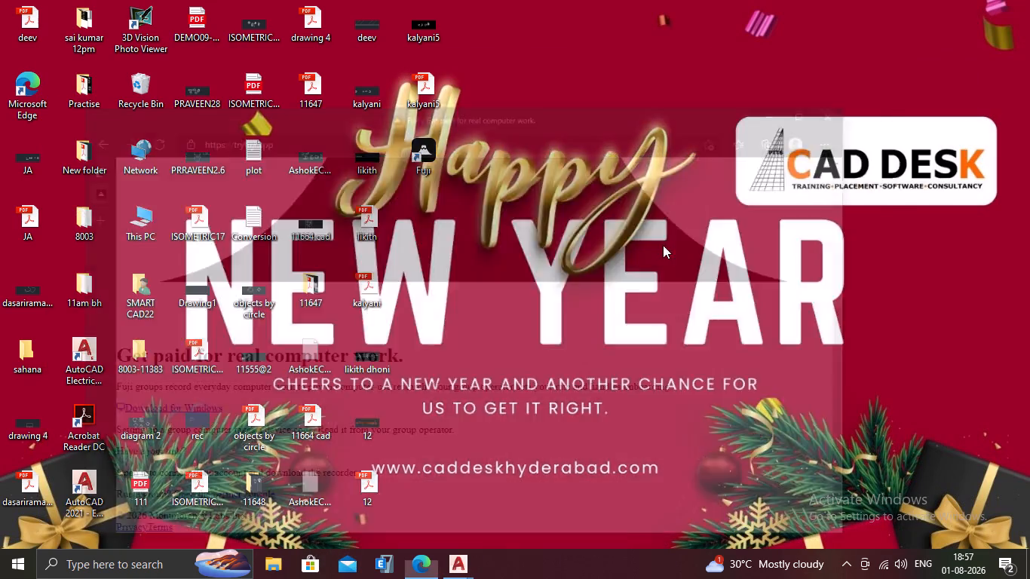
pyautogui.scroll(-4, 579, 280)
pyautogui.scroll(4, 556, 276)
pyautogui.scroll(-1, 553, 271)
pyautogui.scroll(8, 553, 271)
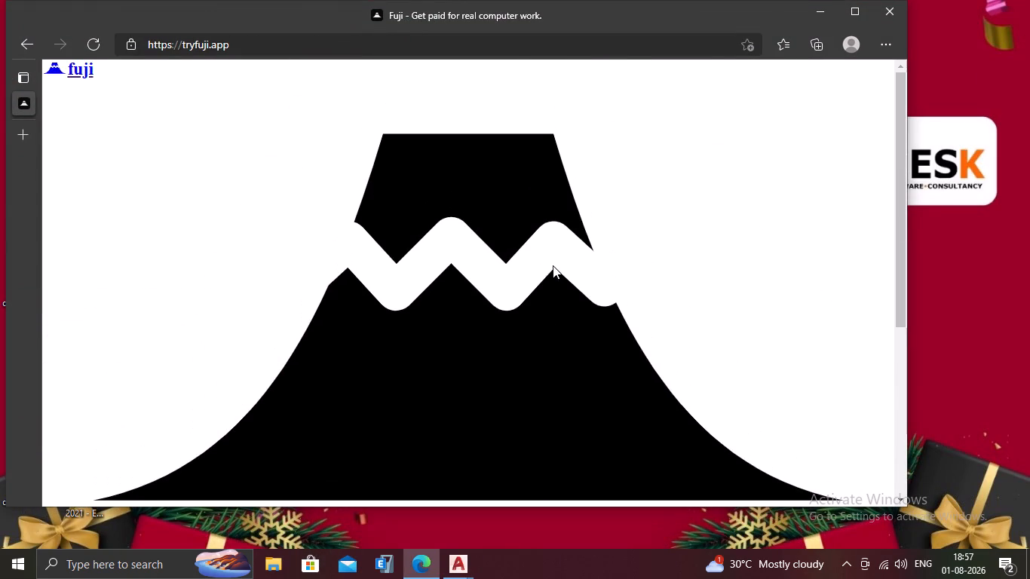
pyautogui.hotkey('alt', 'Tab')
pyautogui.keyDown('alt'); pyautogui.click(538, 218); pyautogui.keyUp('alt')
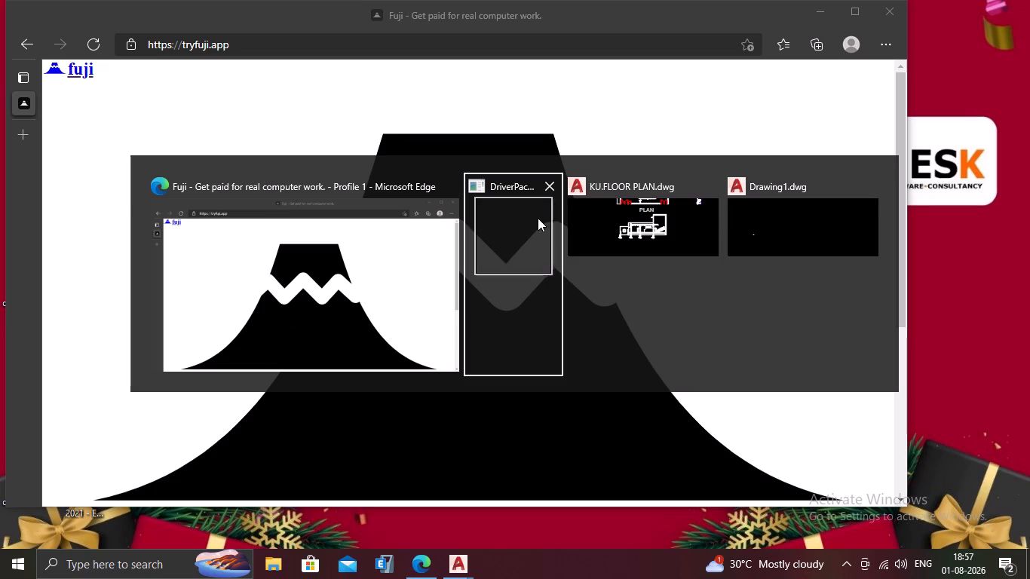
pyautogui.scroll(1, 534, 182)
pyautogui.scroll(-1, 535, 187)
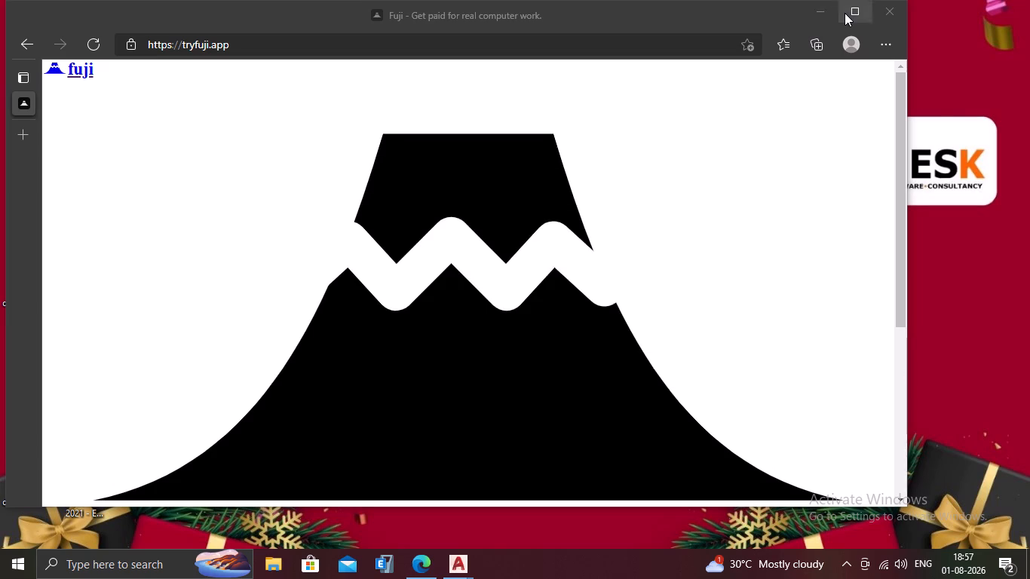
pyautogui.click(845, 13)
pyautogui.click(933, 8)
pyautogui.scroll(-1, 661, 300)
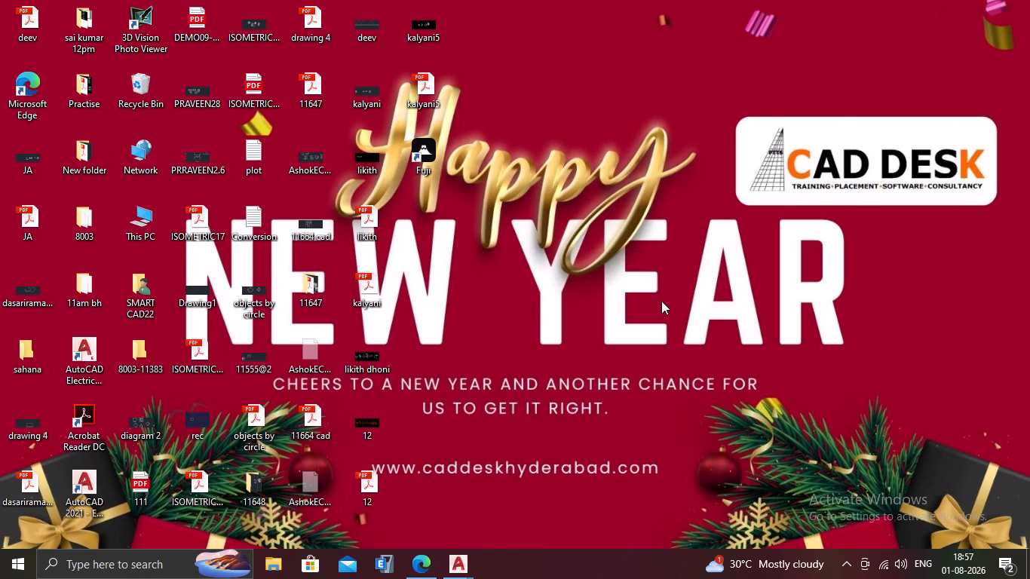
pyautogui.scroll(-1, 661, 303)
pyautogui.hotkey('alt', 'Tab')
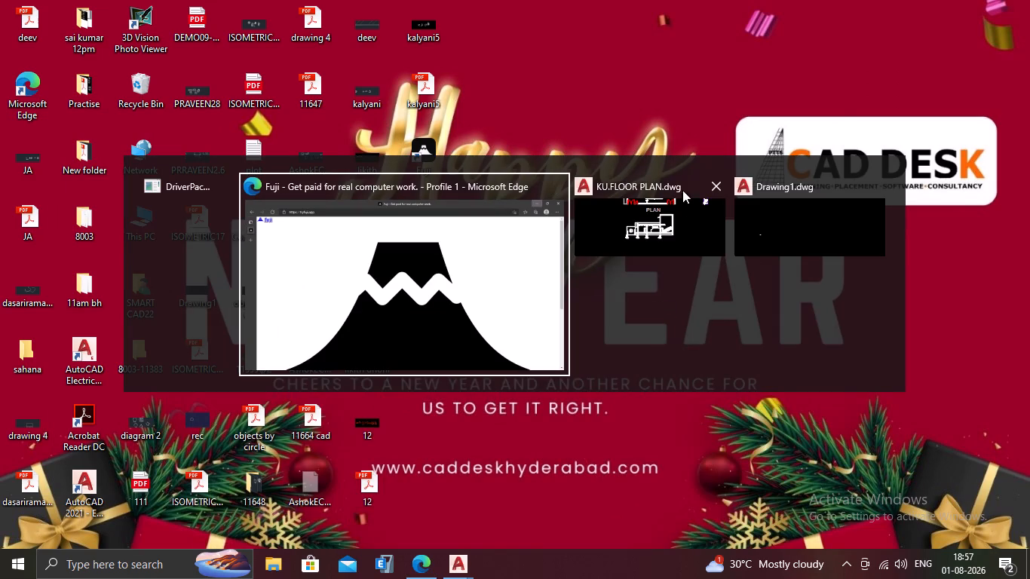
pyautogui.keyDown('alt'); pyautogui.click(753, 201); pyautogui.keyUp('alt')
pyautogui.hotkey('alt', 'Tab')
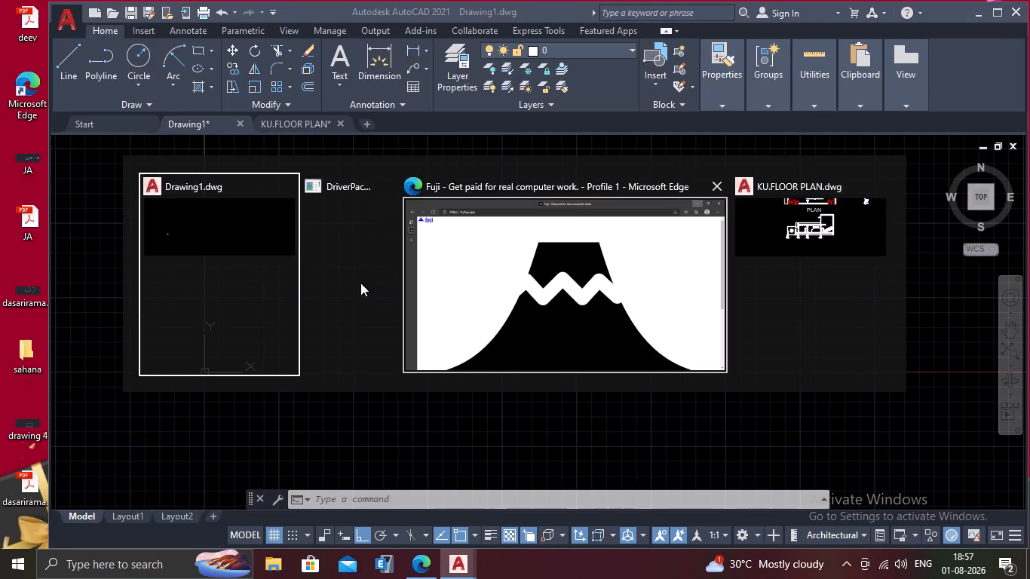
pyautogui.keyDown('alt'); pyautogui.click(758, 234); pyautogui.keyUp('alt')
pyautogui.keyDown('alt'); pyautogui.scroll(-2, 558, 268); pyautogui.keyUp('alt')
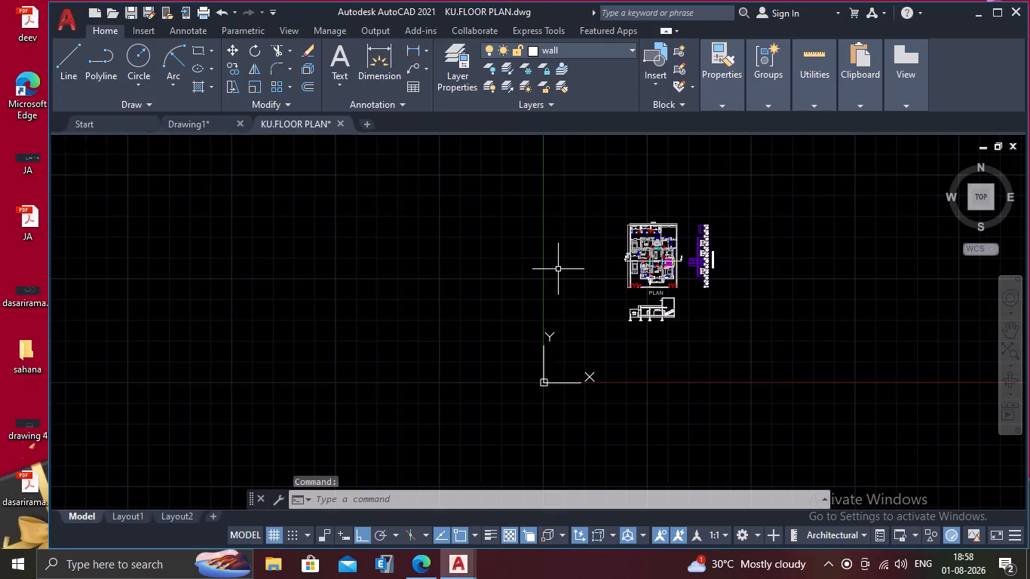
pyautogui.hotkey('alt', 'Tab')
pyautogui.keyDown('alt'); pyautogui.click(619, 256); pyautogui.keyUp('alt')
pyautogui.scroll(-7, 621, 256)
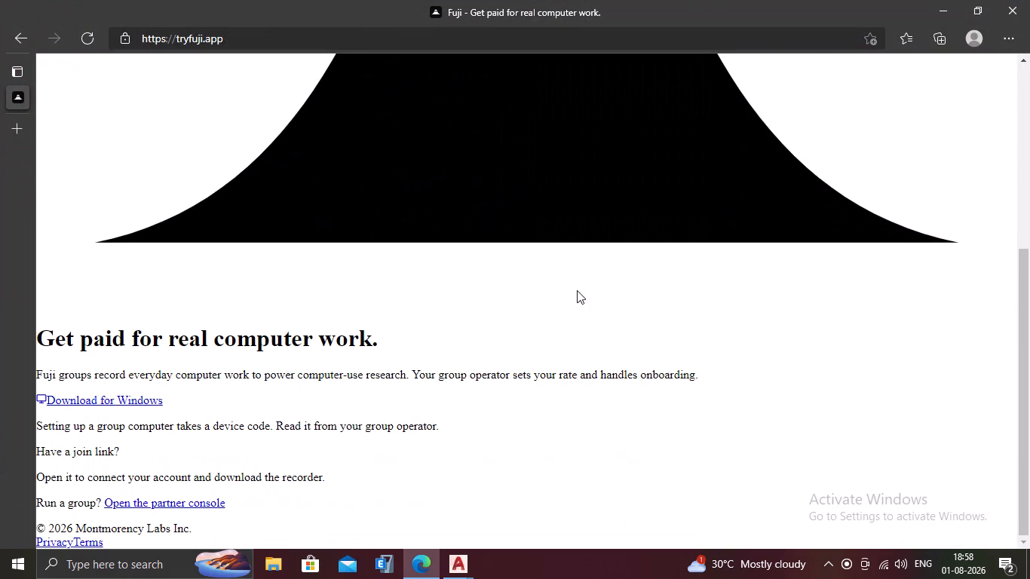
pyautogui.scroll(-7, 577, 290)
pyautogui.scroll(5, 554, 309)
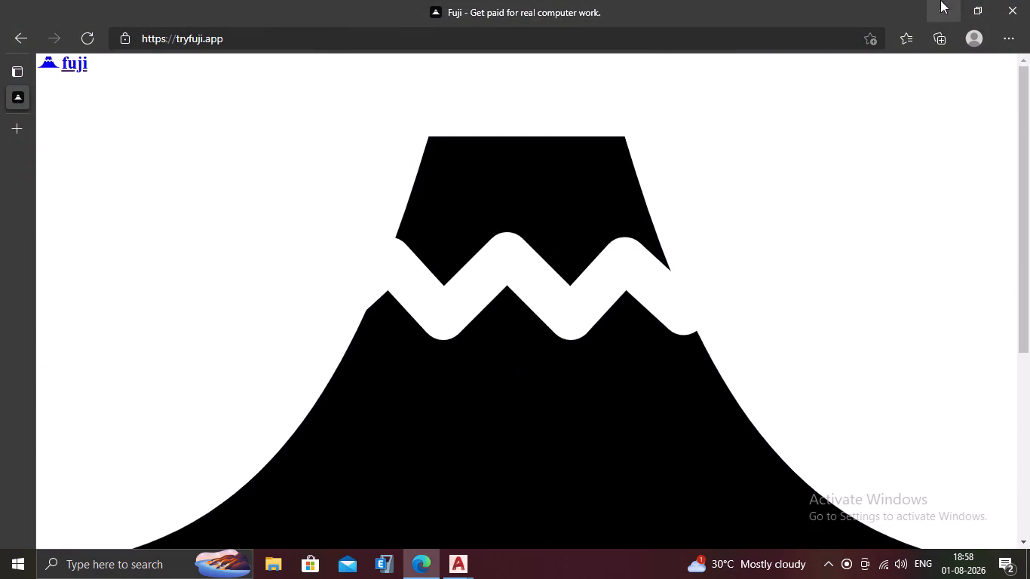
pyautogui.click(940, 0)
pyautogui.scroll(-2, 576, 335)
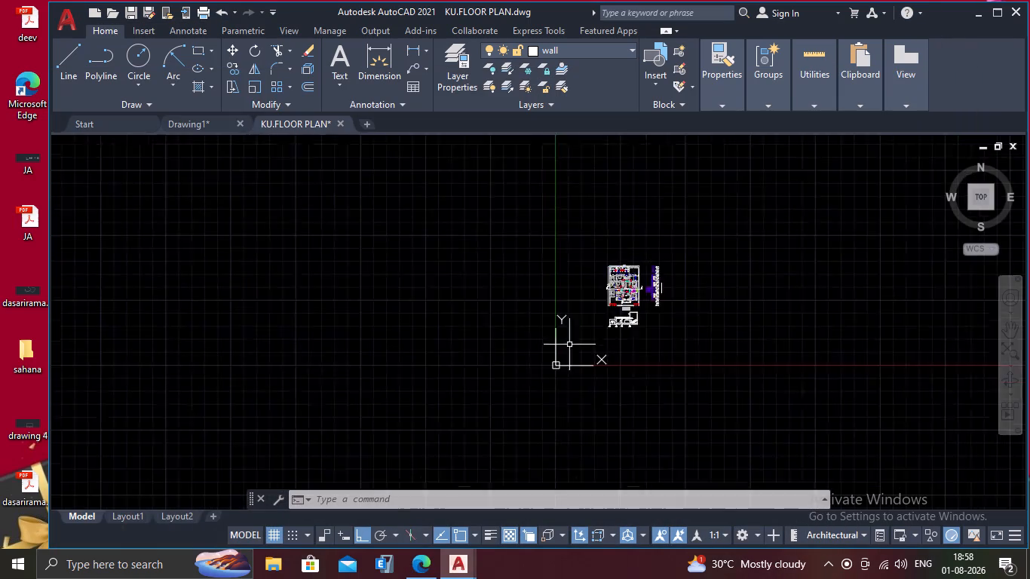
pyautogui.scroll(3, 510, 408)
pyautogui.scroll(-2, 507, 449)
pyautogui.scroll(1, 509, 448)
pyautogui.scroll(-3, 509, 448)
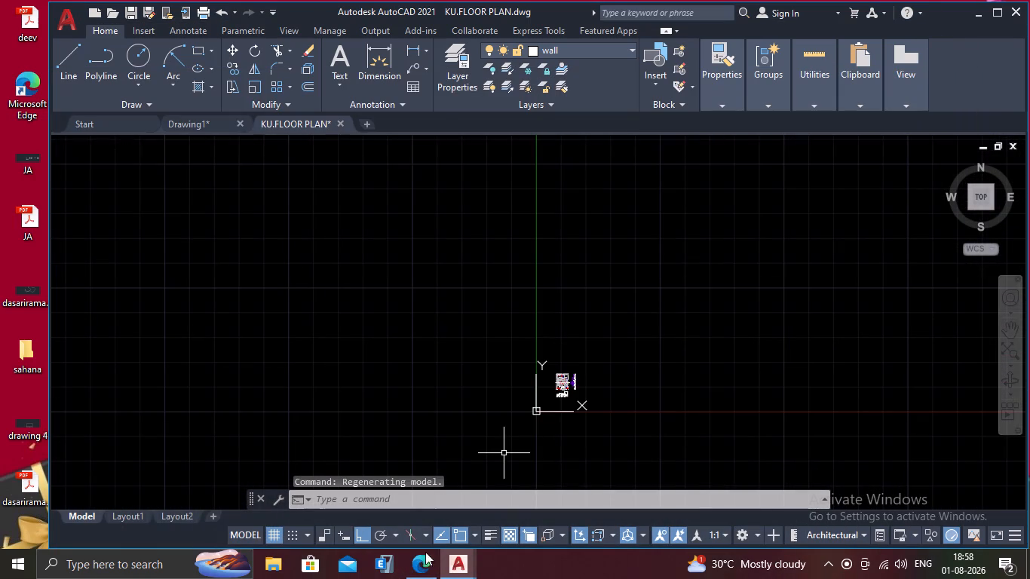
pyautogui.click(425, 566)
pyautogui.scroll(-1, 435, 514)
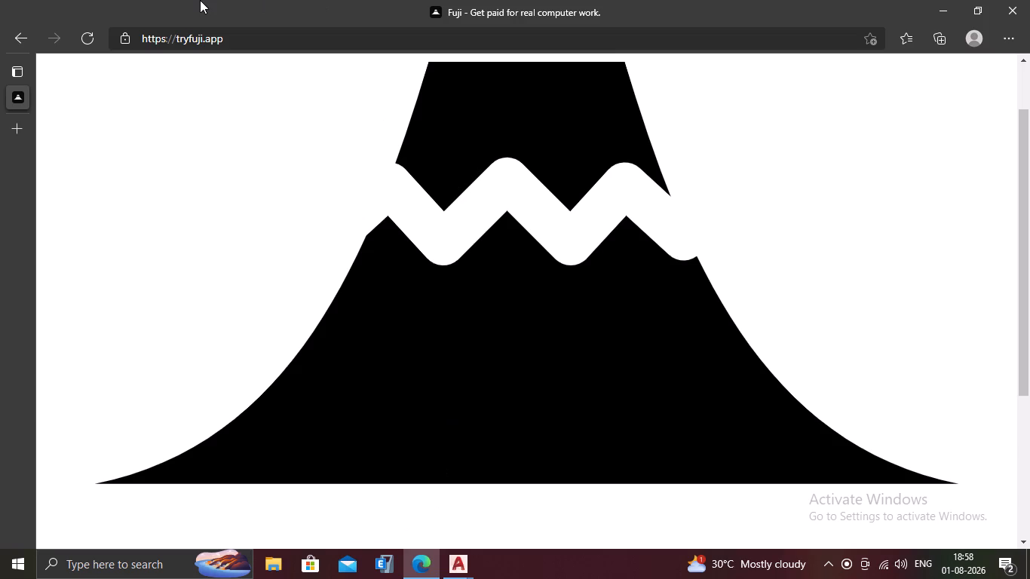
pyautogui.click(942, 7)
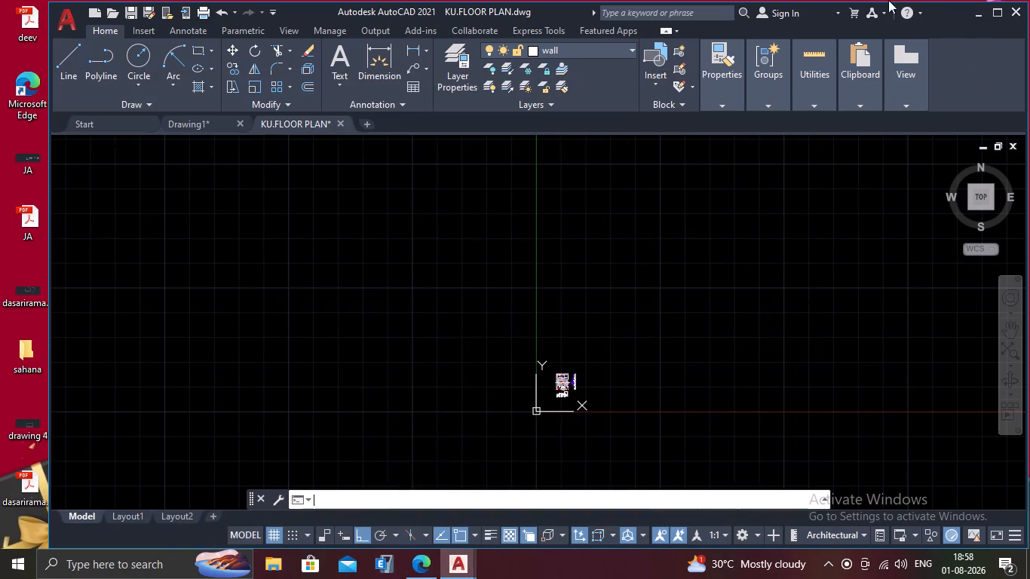
# Minimize the drawing window and launch Fuji from its desktop shortcut.
pyautogui.click(974, 14)
pyautogui.click(976, 14)
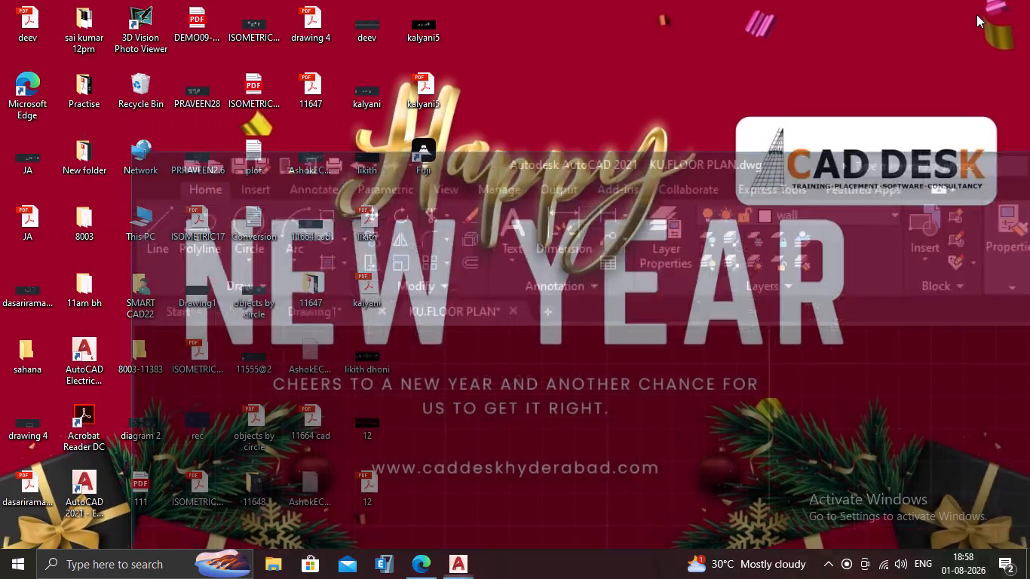
pyautogui.doubleClick(428, 152)
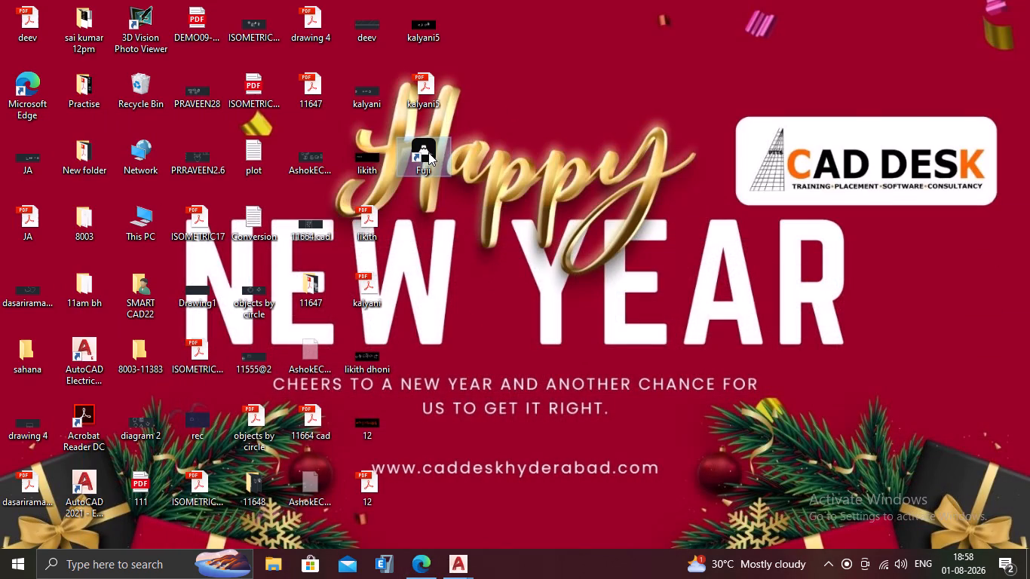